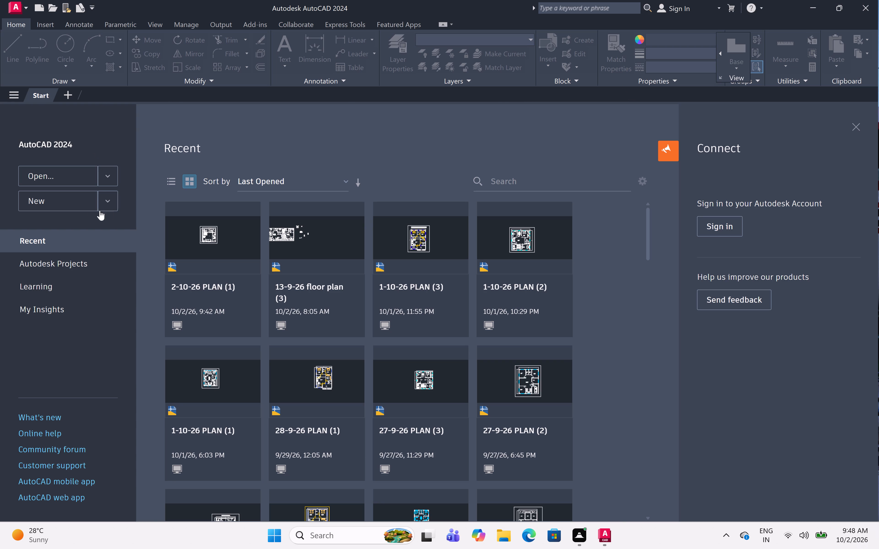
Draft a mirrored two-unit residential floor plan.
Create a new blank drawing from the start page.
left_click(69, 198)
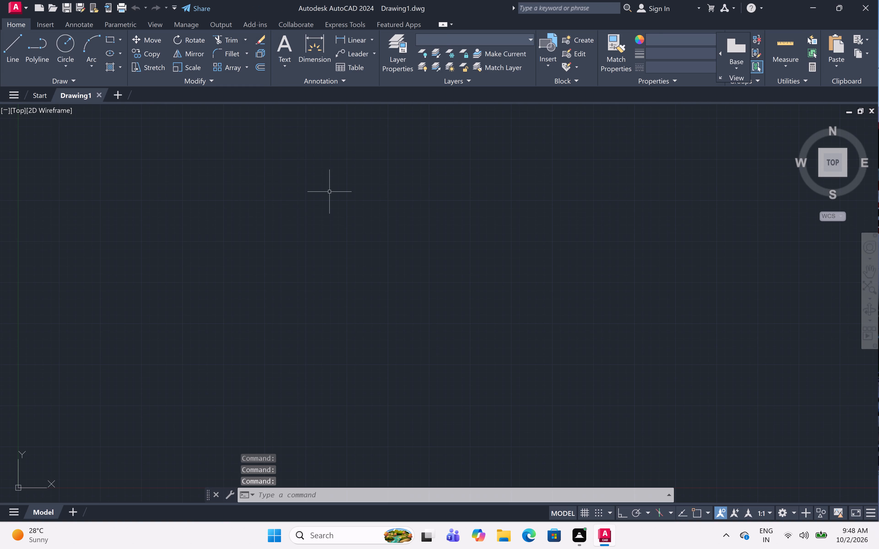
Draw a horizontal construction line (XLINE) above the drawing origin.
scroll(230, 220, "down", 10)
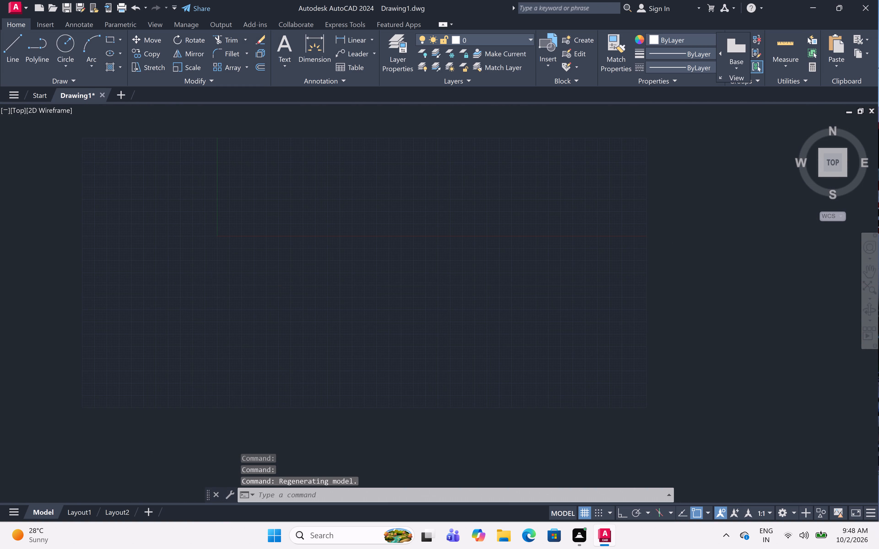
scroll(320, 169, "up", 1)
scroll(320, 169, "down", 9)
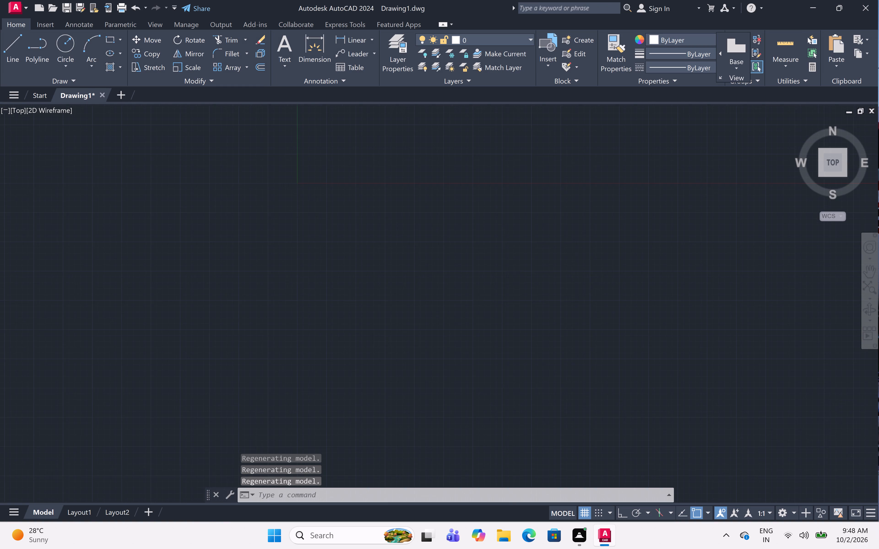
middle_click_drag(359, 145, 295, 255)
scroll(359, 145, "down", 1)
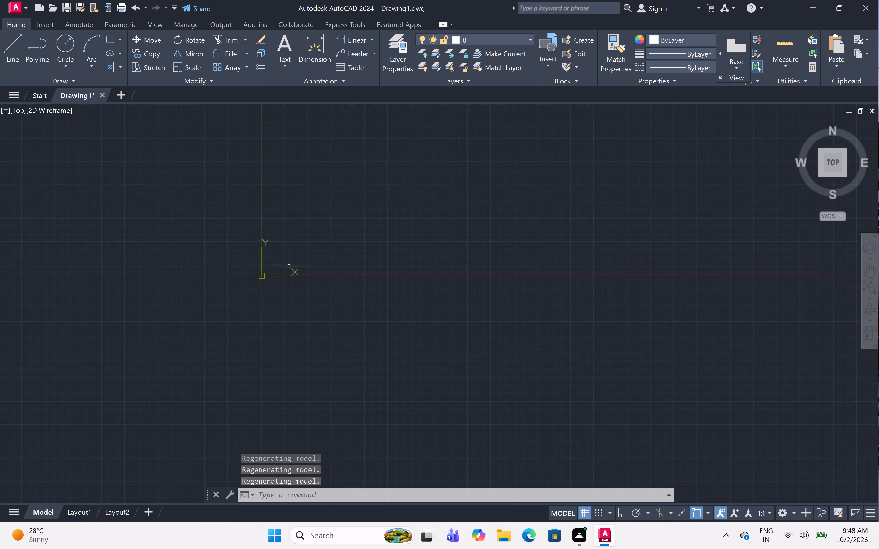
scroll(359, 229, "down", 4)
middle_click_drag(362, 224, 344, 243)
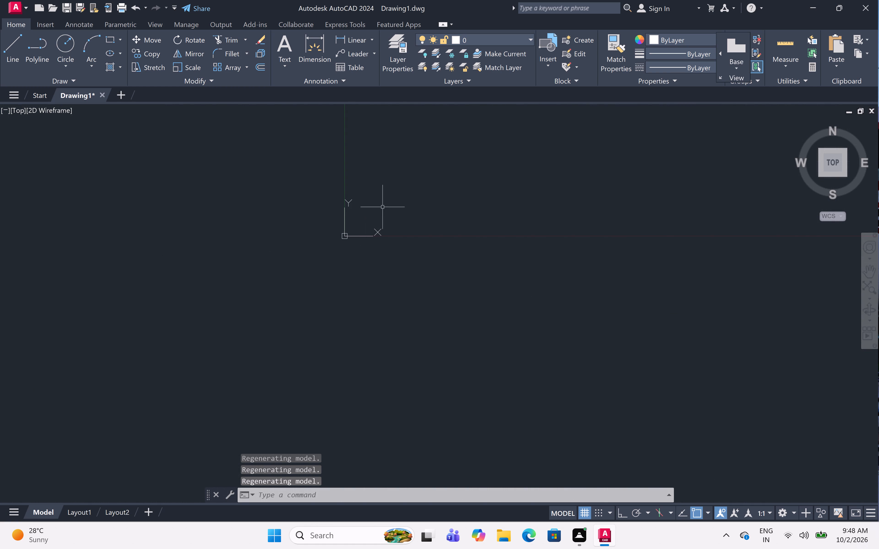
middle_click_drag(344, 243, 239, 331)
scroll(271, 299, "down", 2)
scroll(271, 299, "up", 2)
scroll(271, 299, "down", 2)
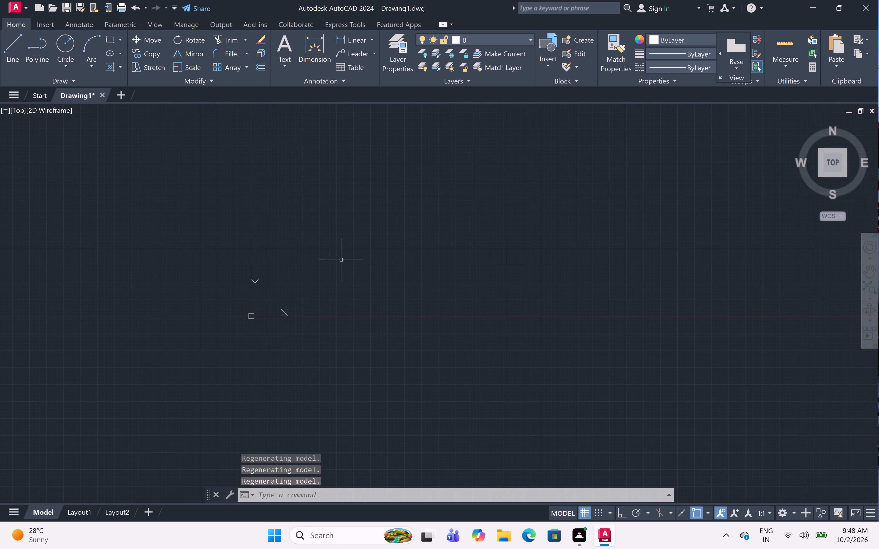
middle_click_drag(338, 263, 262, 355)
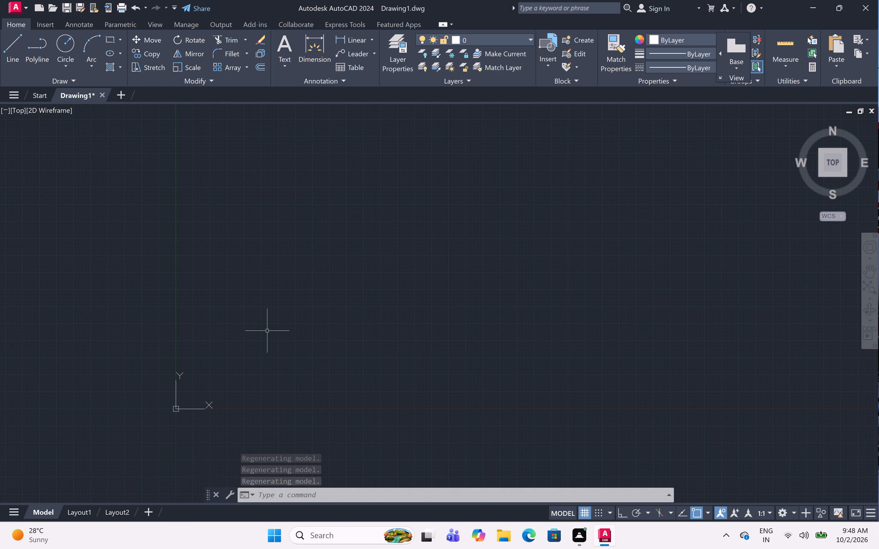
type("xl")
key("space")
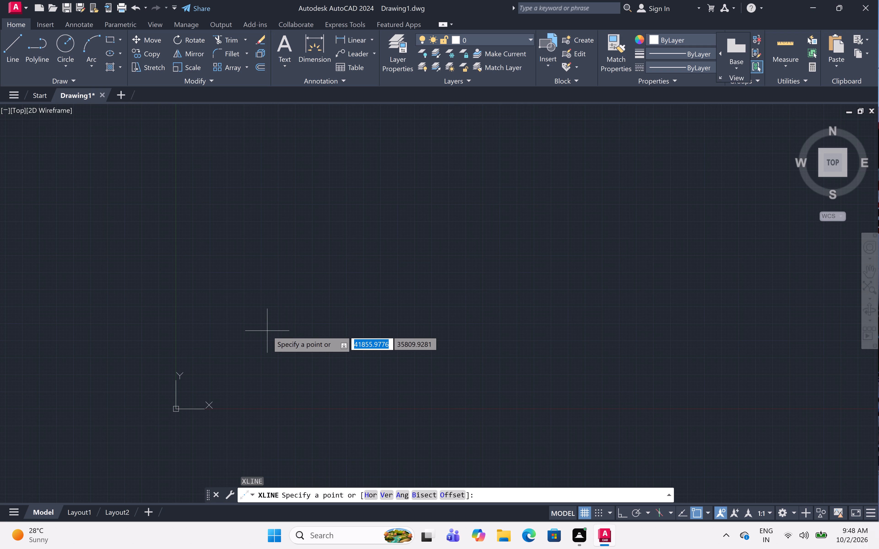
type("h b")
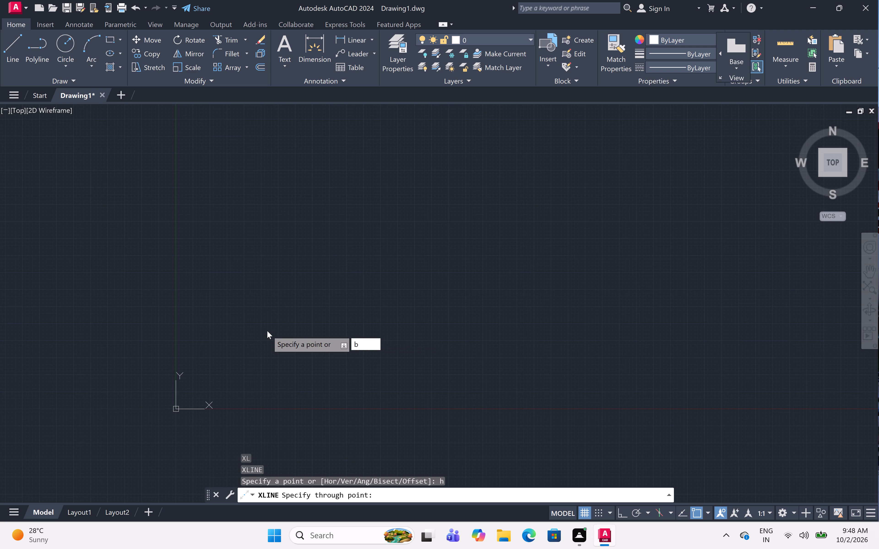
key("BackSpace")
type("h")
key("space")
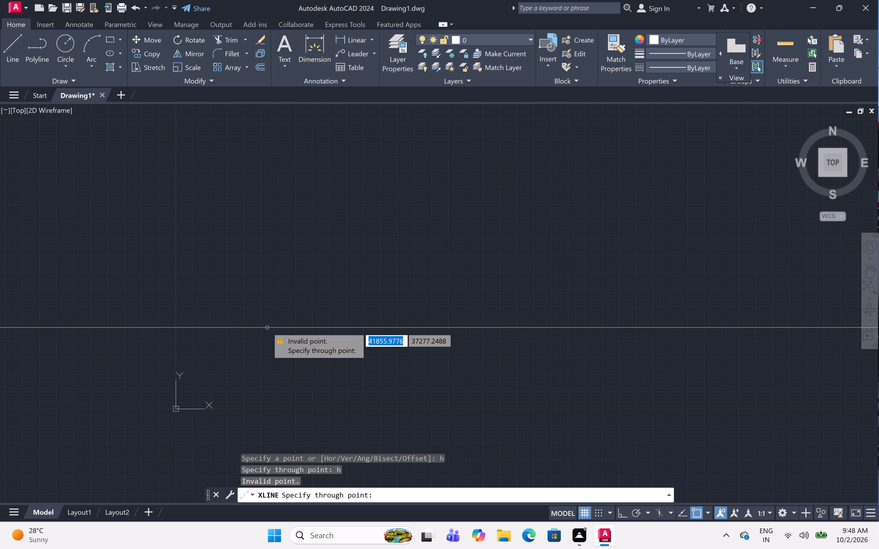
left_click(321, 169)
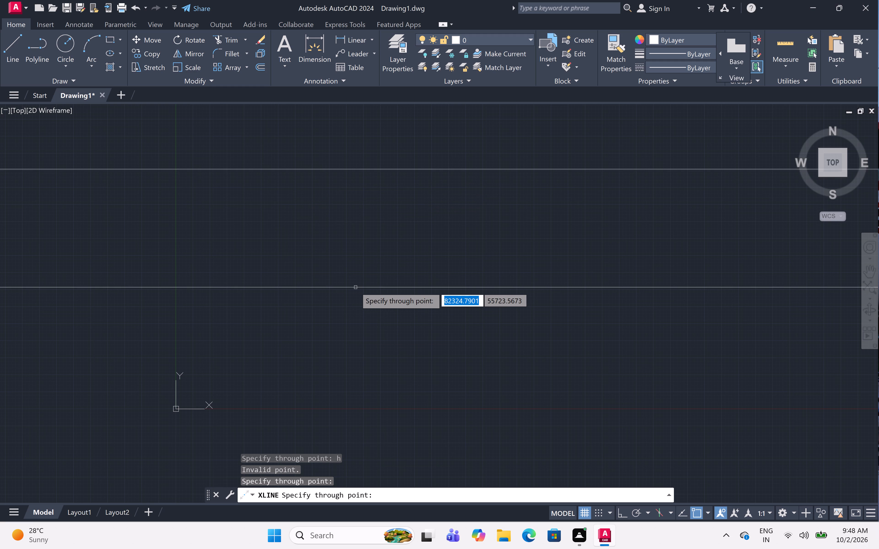
key("space")
Draw a vertical construction line to the right of the origin, crossing the horizontal one.
key("space")
type("v")
key("space")
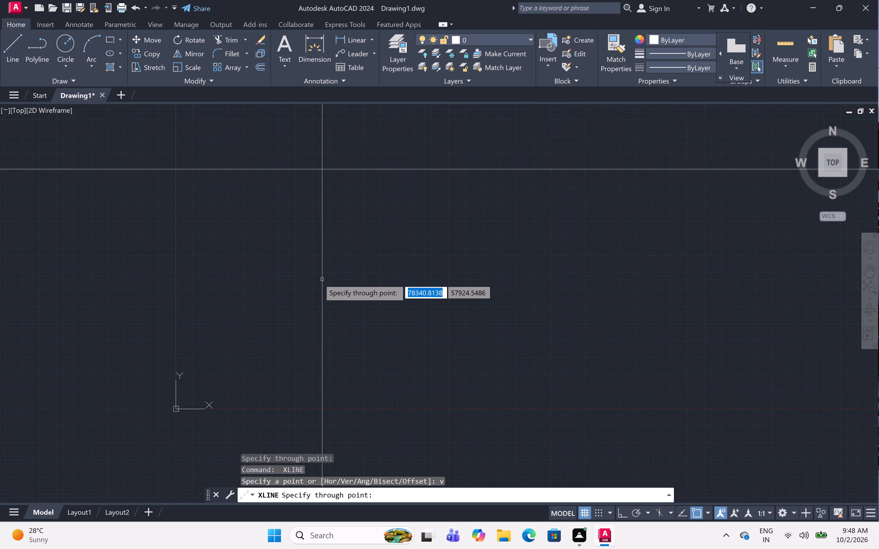
left_click(246, 277)
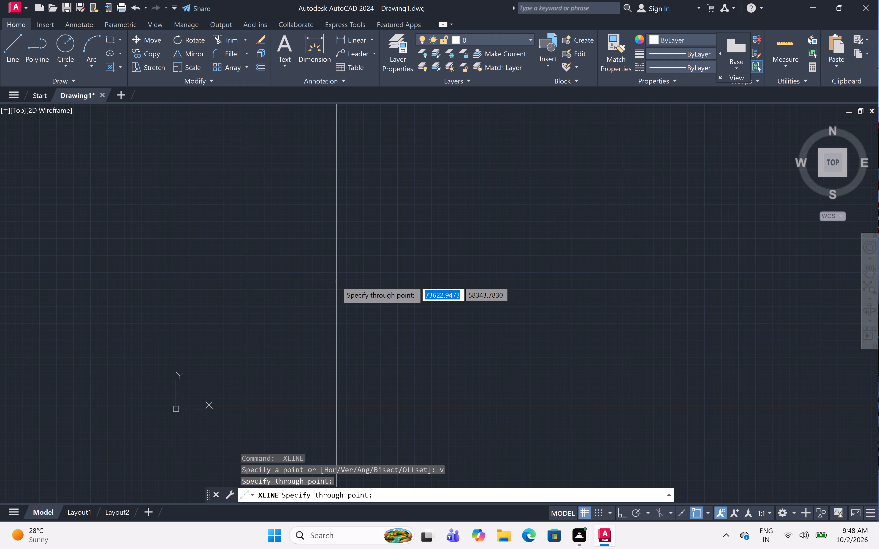
key("Escape")
Trim the construction lines' parts above and left of their intersection to form an upper-left corner.
type("tr")
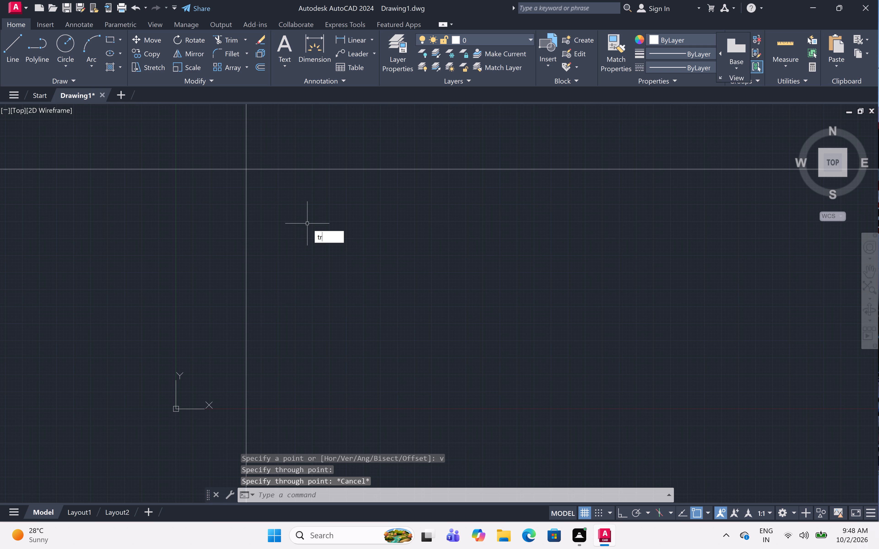
key("space")
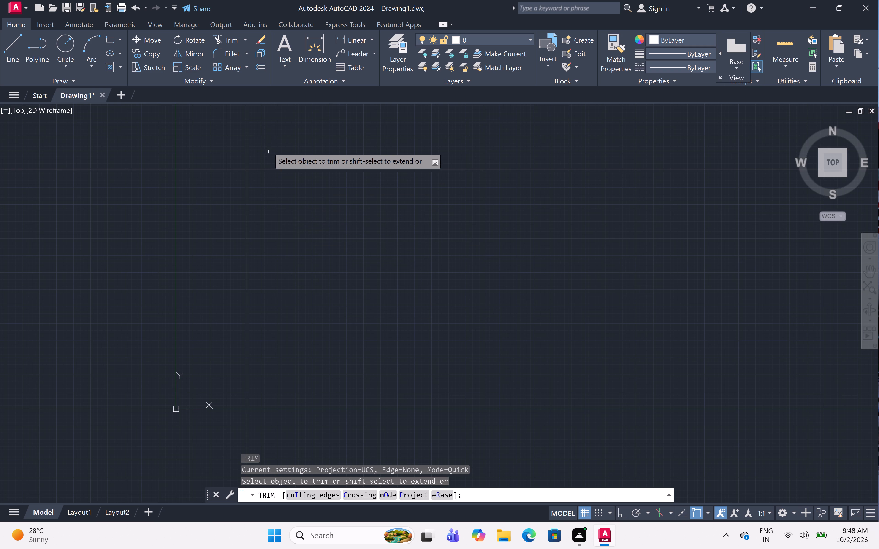
left_click(267, 144)
left_click(168, 197)
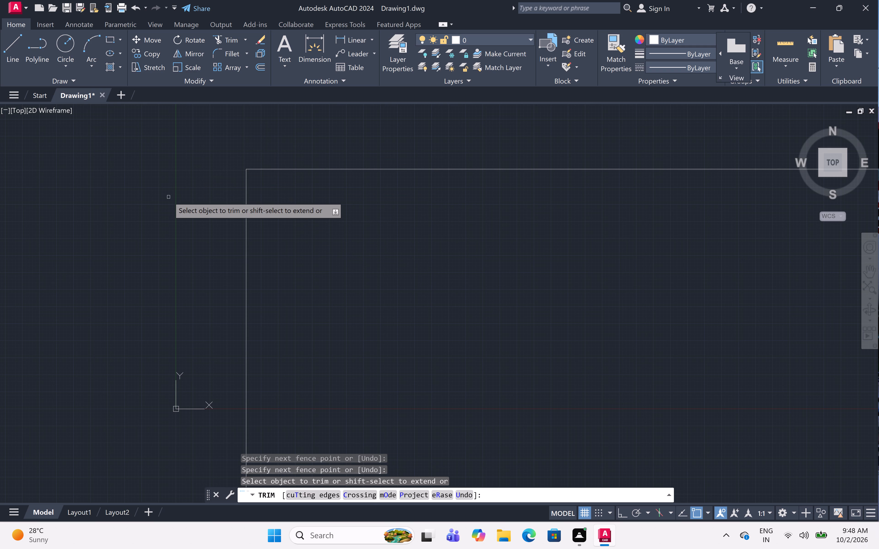
key("Escape")
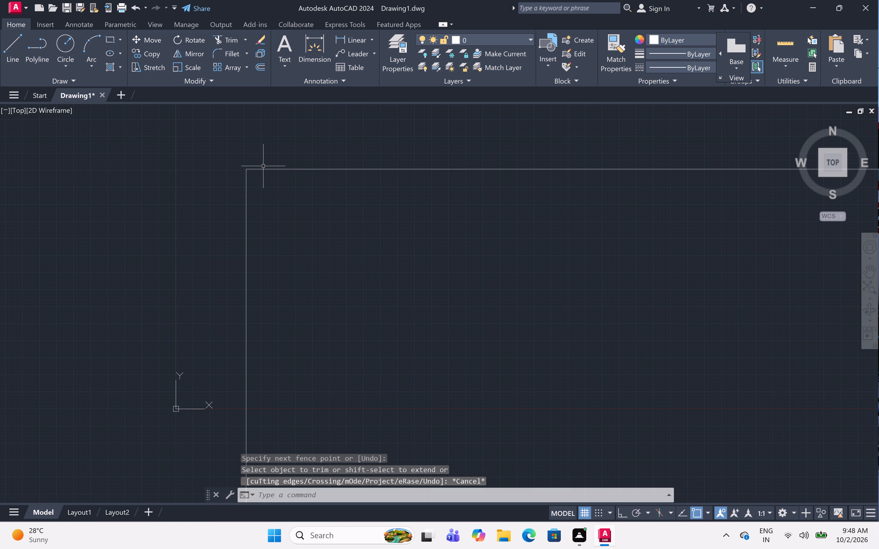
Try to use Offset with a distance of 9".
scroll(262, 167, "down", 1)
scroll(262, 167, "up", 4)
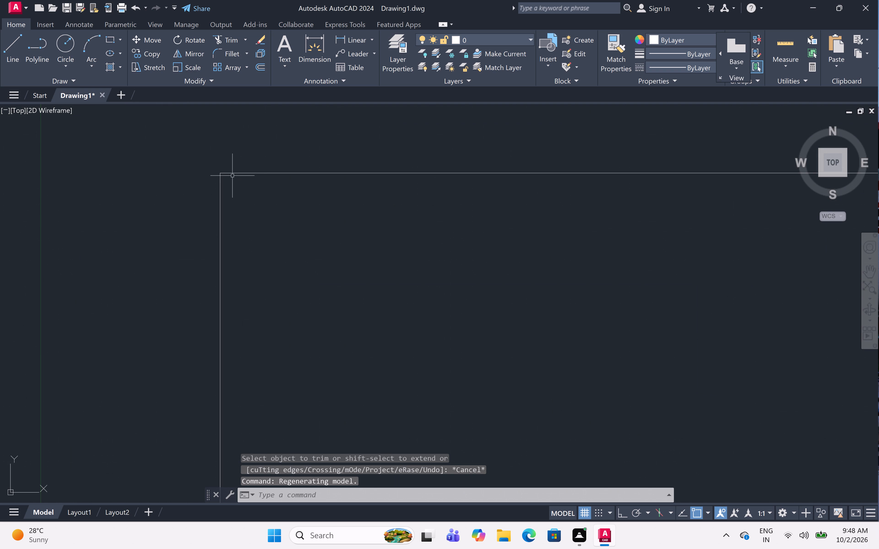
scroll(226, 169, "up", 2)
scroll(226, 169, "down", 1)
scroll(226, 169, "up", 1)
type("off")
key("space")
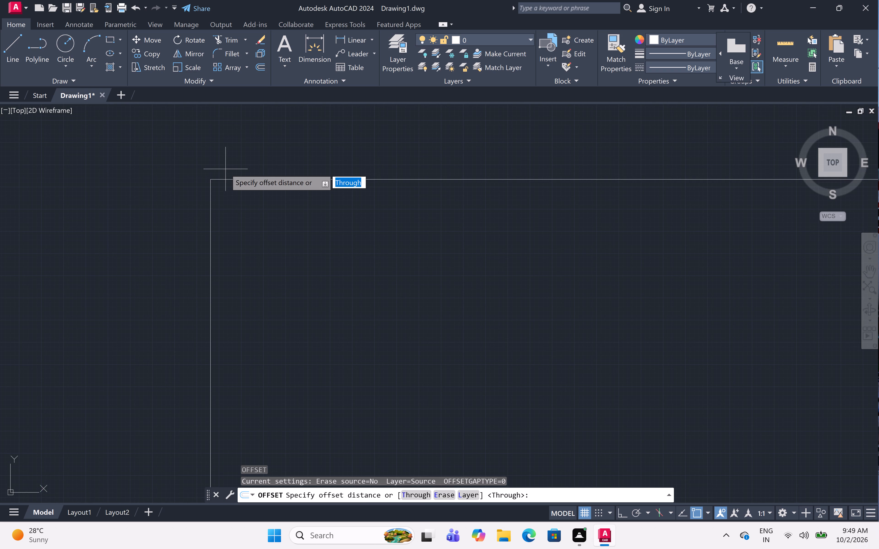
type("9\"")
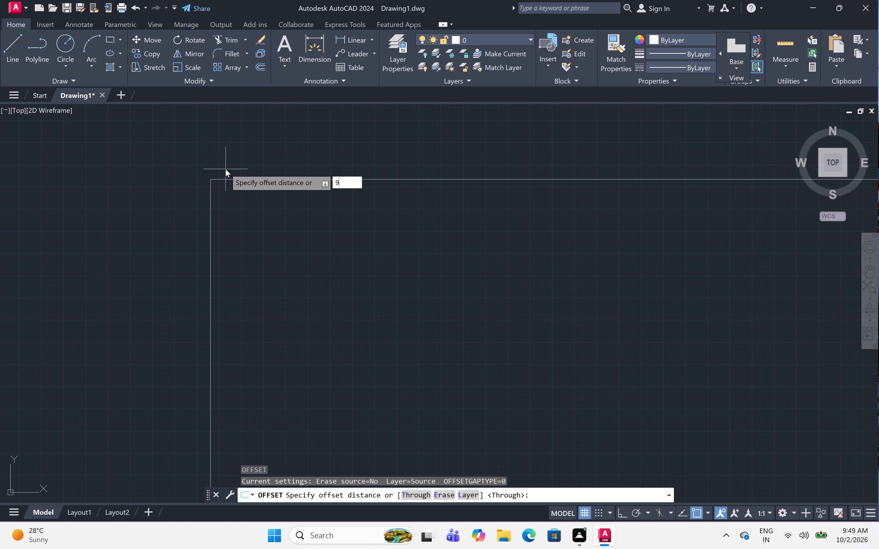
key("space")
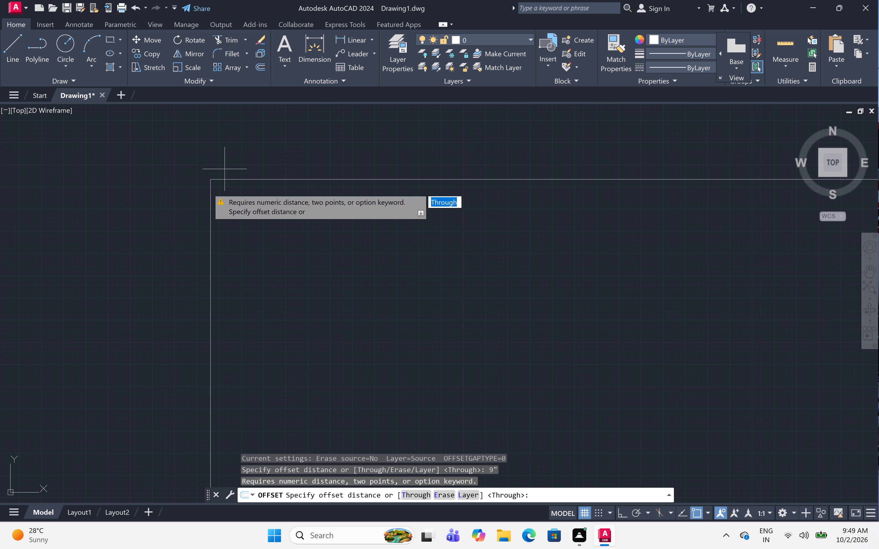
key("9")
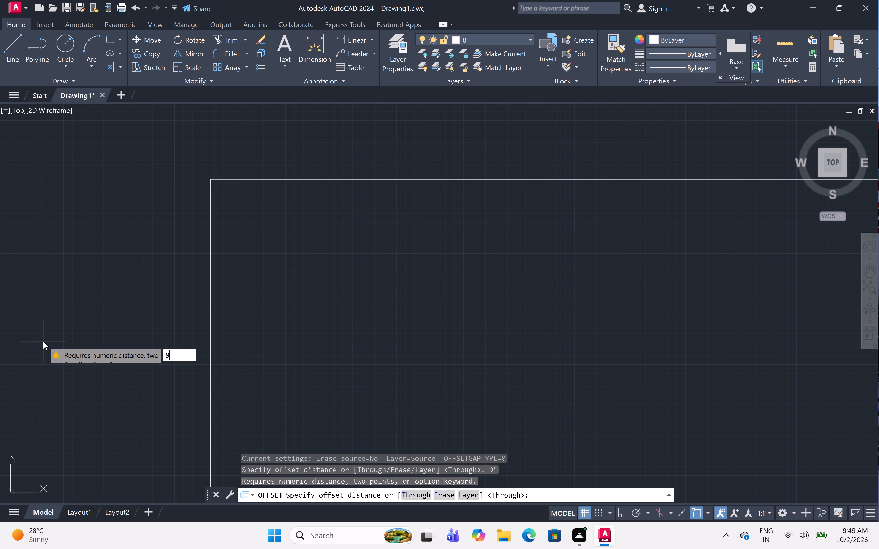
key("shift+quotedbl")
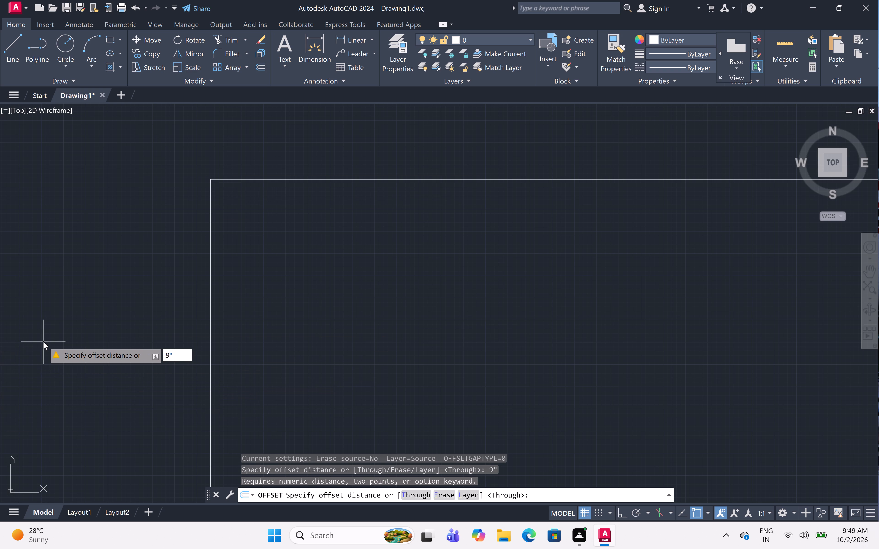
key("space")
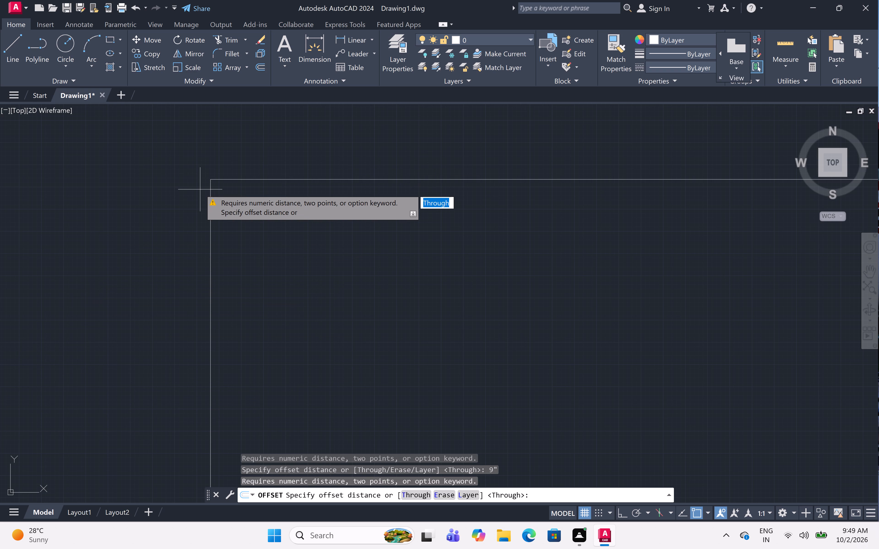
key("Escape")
Set the drawing's length units to Engineering with a precision of 0'-0.0".
type("un")
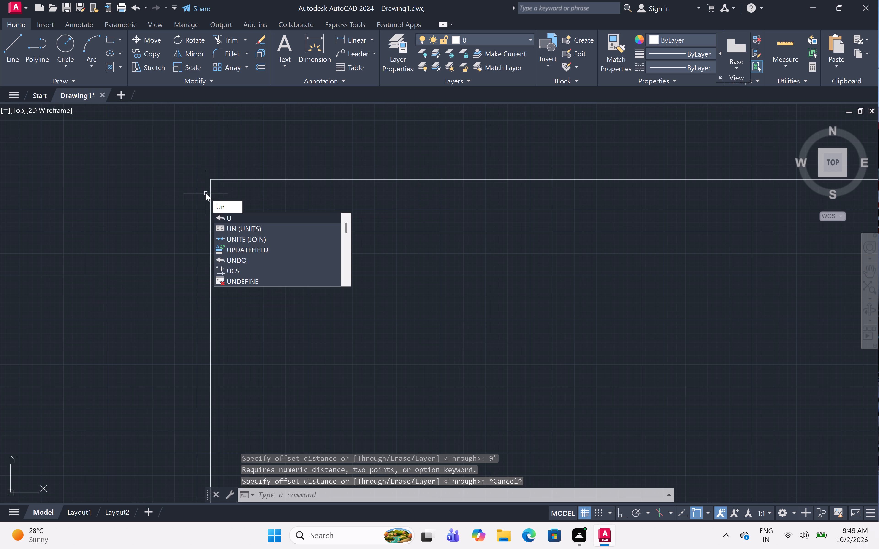
key("space")
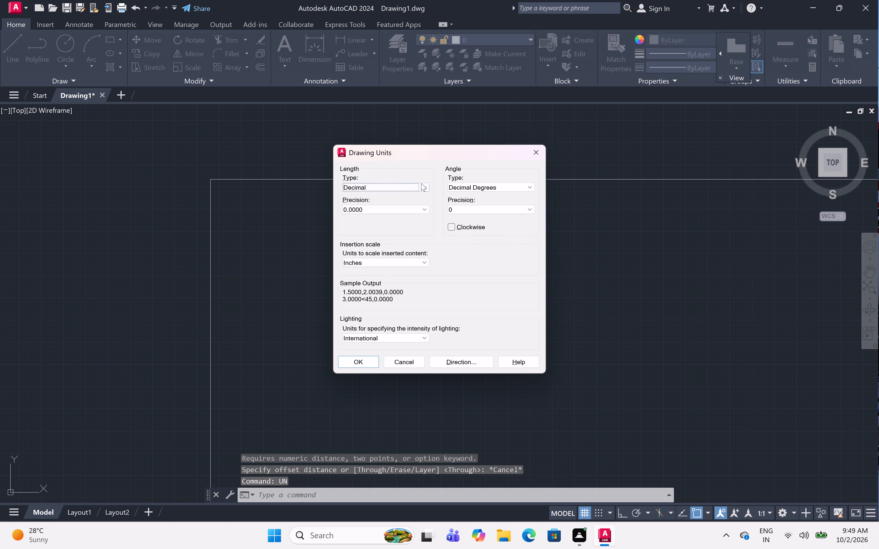
left_click(421, 183)
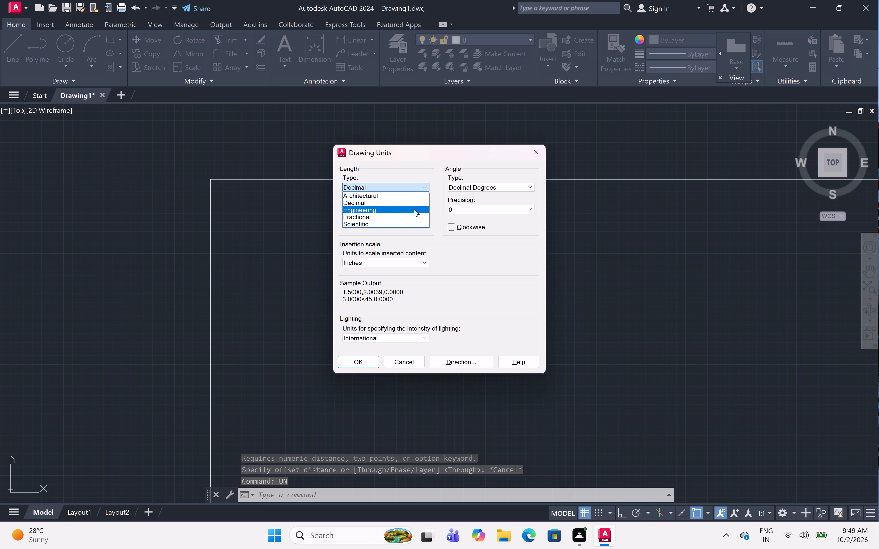
left_click(414, 209)
left_click(416, 208)
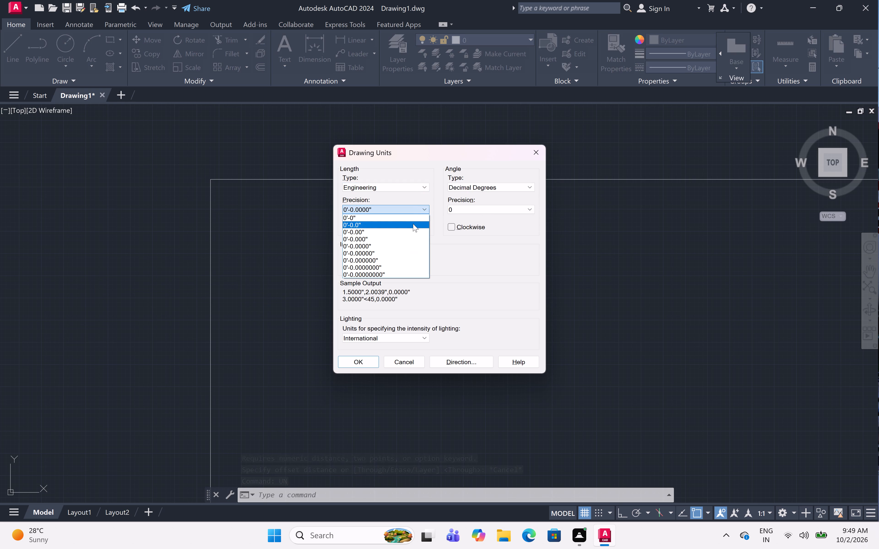
left_click(412, 223)
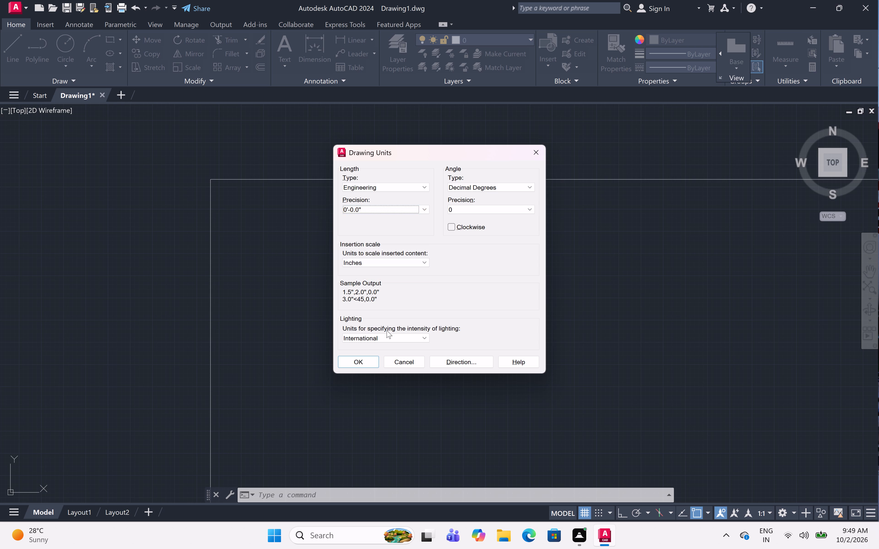
left_click(364, 366)
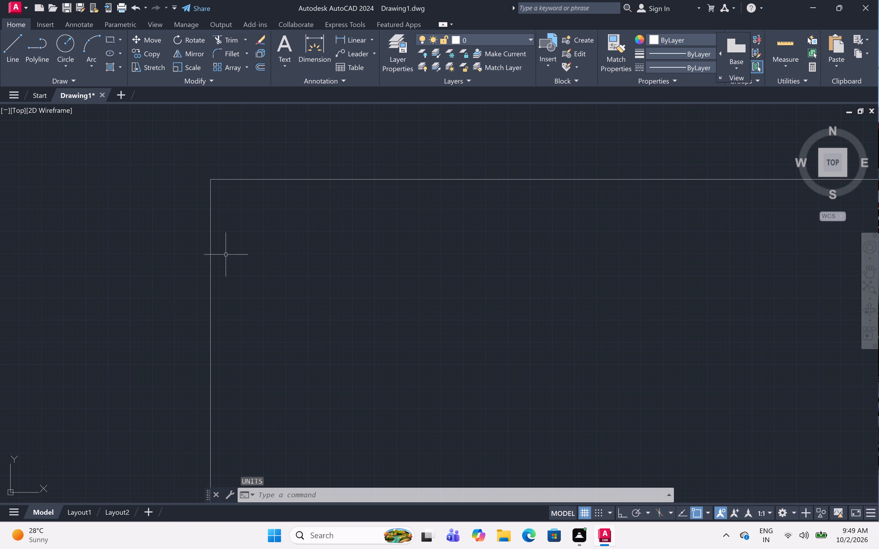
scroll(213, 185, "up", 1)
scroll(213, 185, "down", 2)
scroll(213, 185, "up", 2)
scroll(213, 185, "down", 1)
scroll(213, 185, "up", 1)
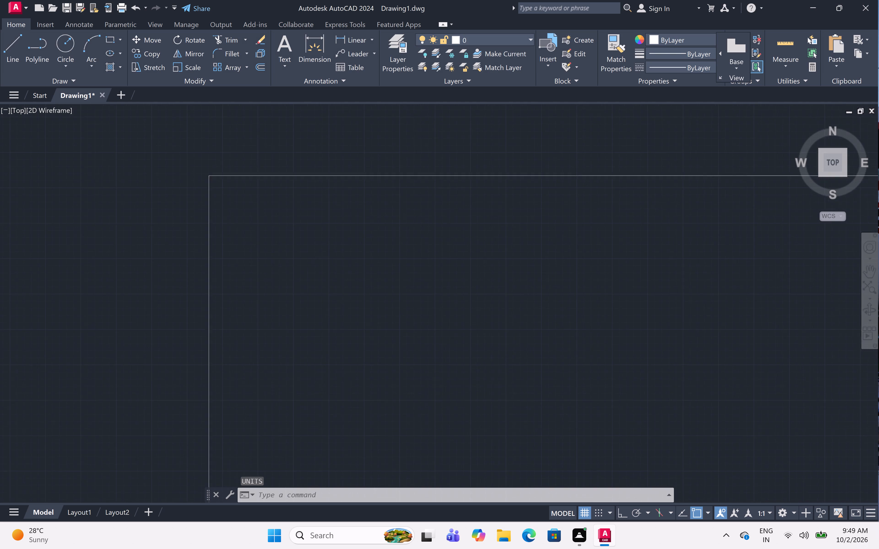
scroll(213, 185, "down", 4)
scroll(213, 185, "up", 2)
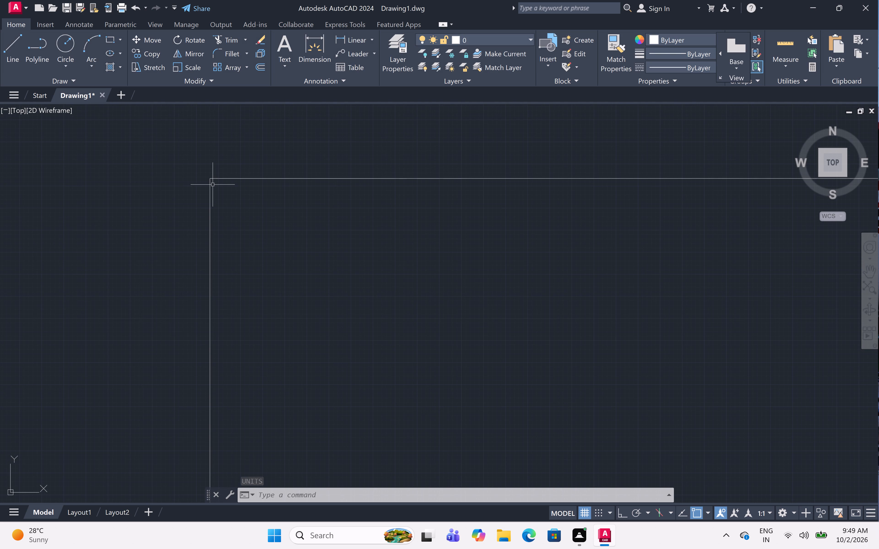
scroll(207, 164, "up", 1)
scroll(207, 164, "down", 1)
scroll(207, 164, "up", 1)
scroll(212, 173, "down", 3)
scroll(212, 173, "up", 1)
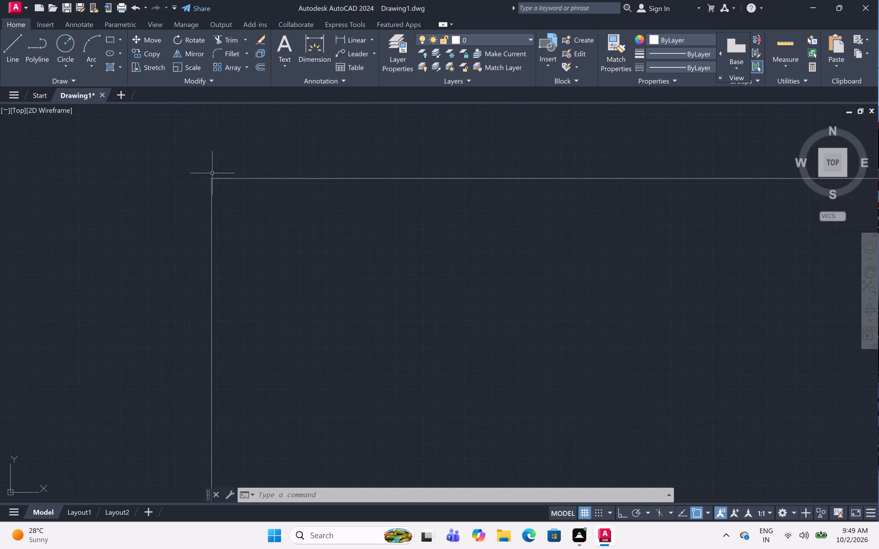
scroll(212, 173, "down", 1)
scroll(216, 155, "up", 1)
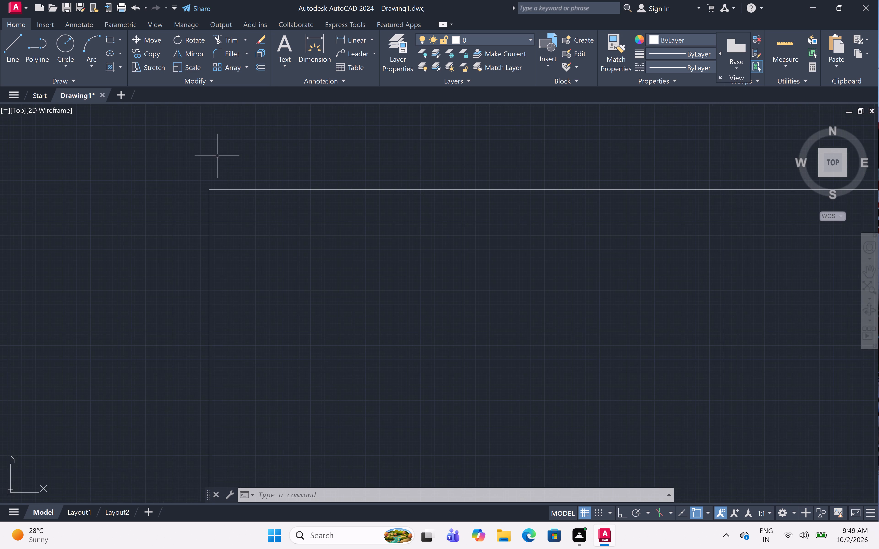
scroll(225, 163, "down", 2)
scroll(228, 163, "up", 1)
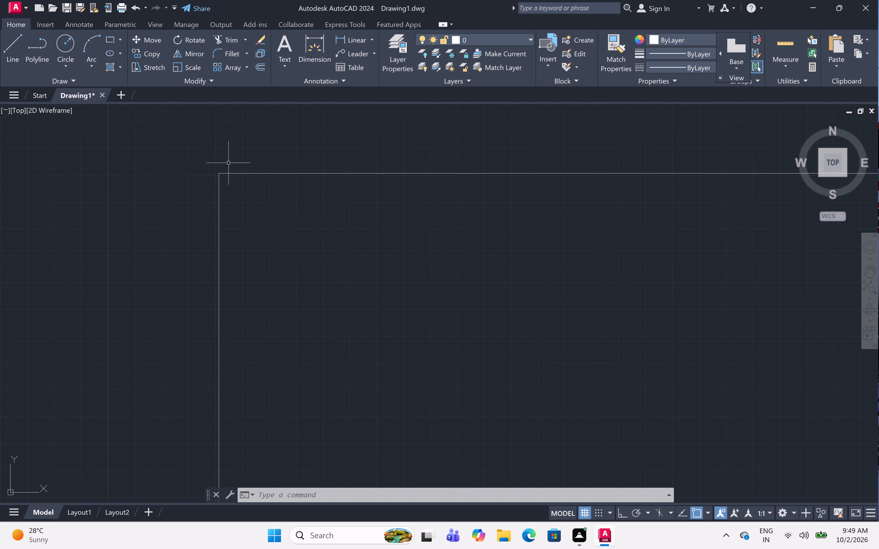
Offset the vertical corner line 9" to the right, toward the inside of the corner.
middle_click_drag(219, 195, 217, 203)
scroll(222, 189, "down", 1)
scroll(222, 189, "up", 2)
scroll(222, 189, "down", 1)
scroll(222, 189, "up", 1)
middle_click(222, 181)
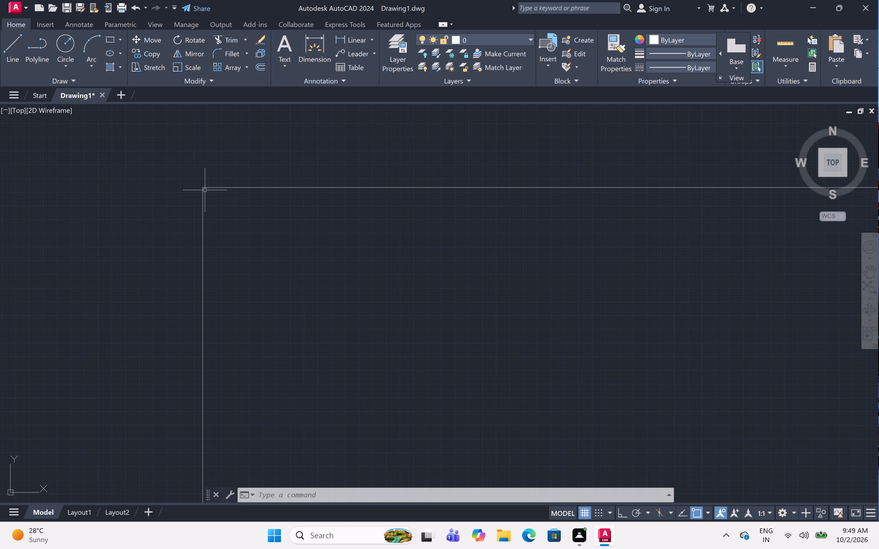
scroll(205, 190, "up", 1)
key("o")
type("ff")
key("space")
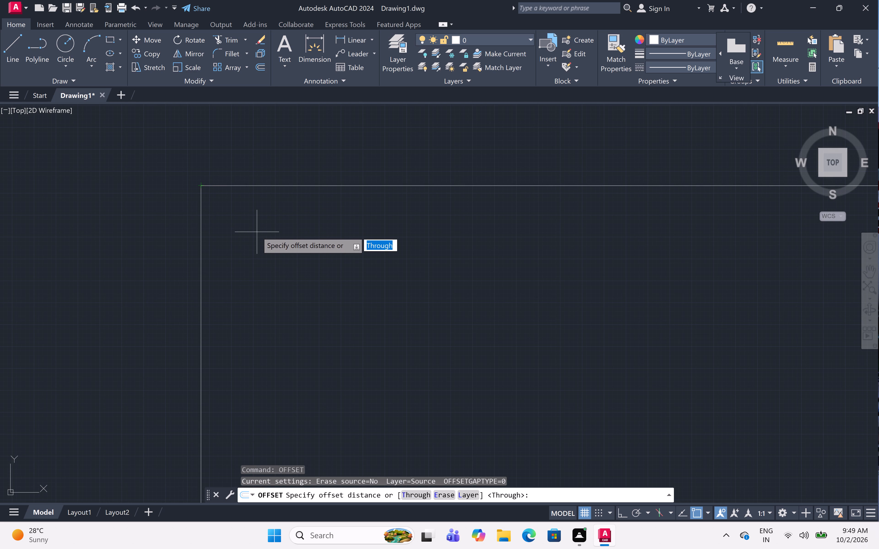
key("9")
key("shift+quotedbl")
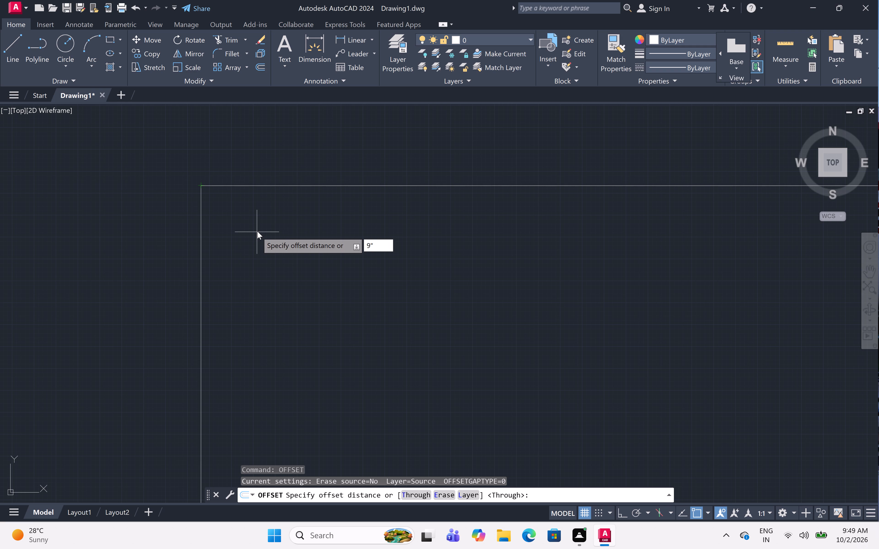
key("space")
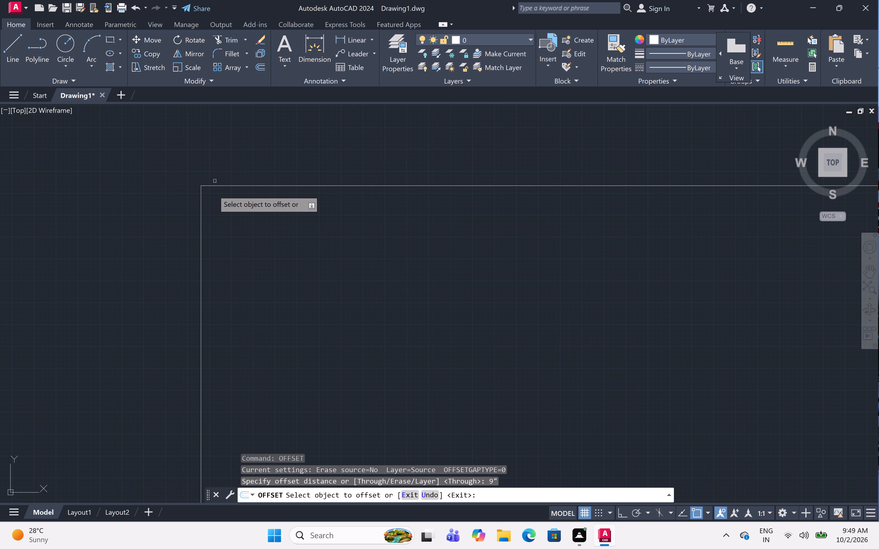
scroll(201, 185, "up", 2)
scroll(201, 185, "down", 2)
scroll(201, 185, "up", 5)
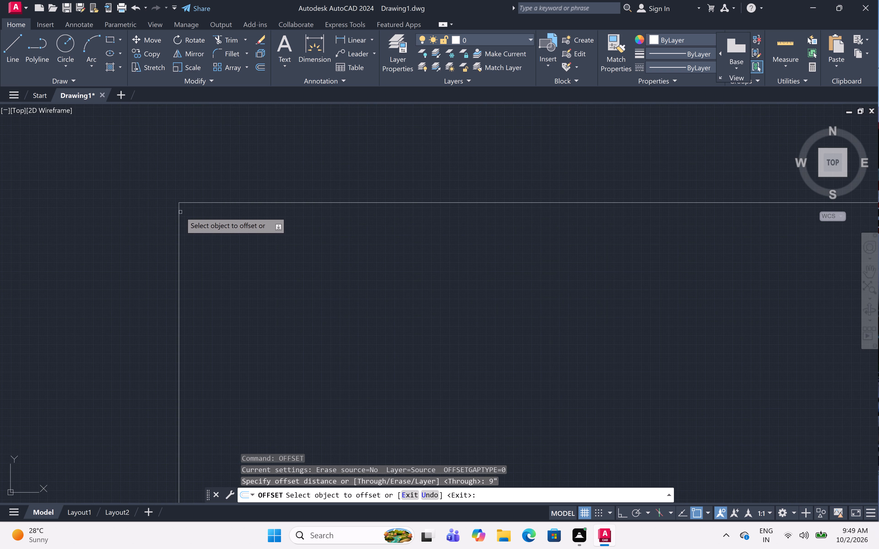
left_click(179, 213)
left_click_drag(289, 209, 287, 208)
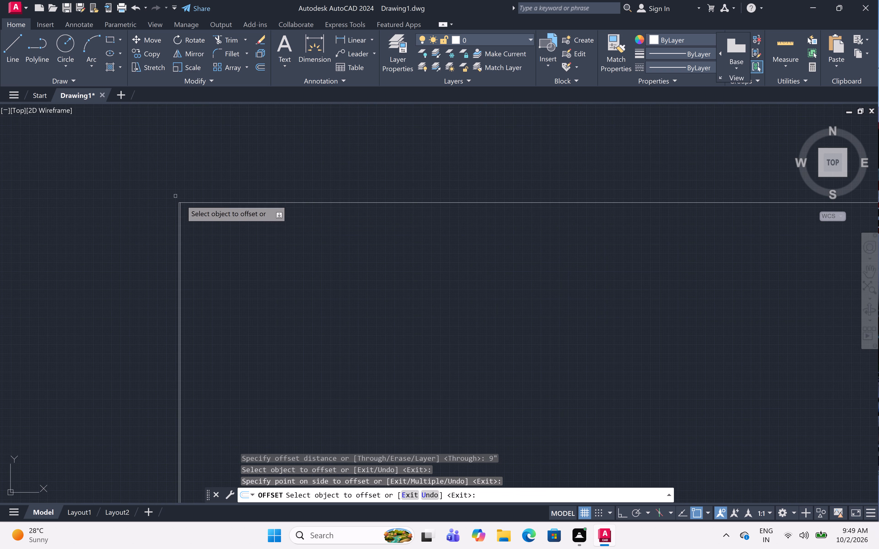
Offset the horizontal corner line 9" downward, toward the inside of the corner, and end the Offset command.
scroll(183, 203, "up", 3)
scroll(183, 203, "down", 2)
scroll(183, 203, "up", 1)
left_click(183, 200)
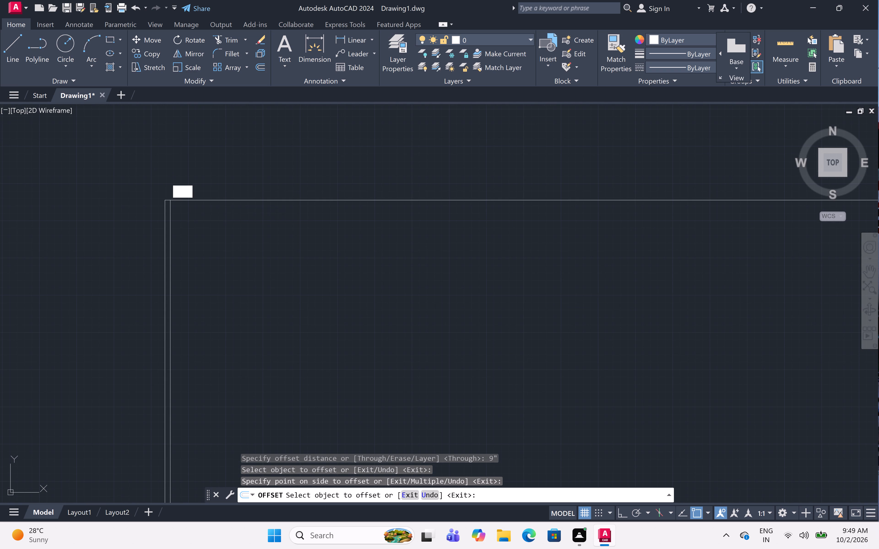
left_click(185, 277)
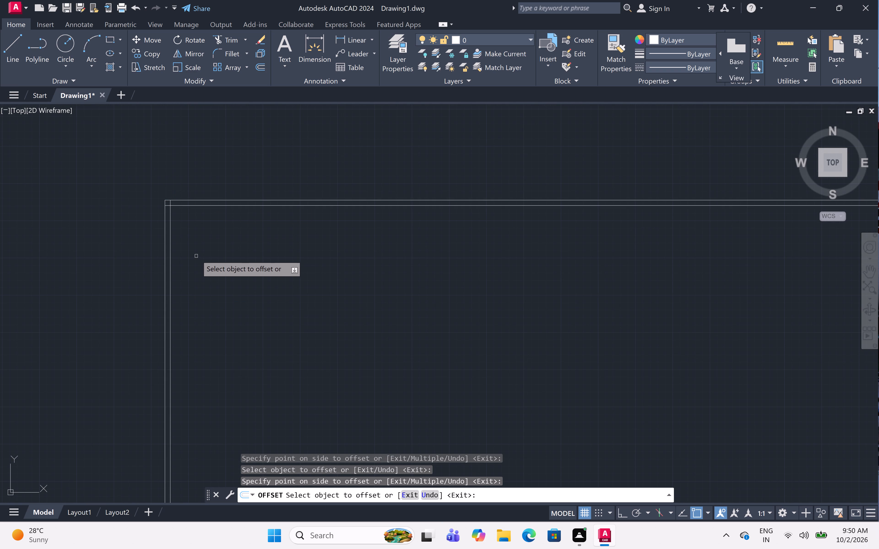
key("Escape")
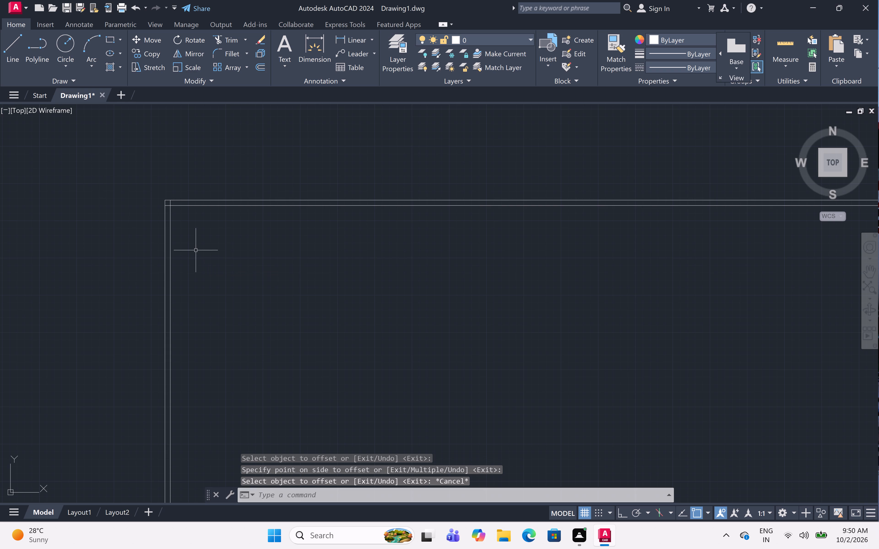
Start the Offset command again for the next wall lines.
type("off")
key("space")
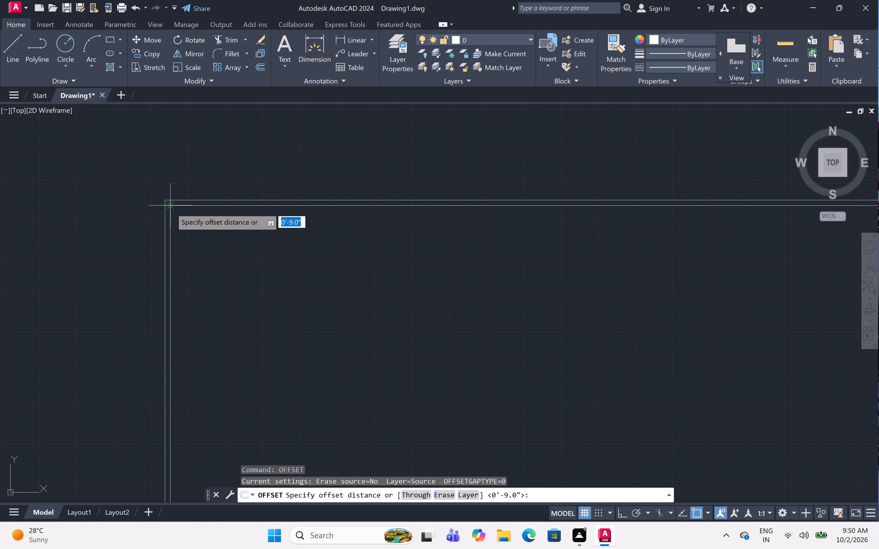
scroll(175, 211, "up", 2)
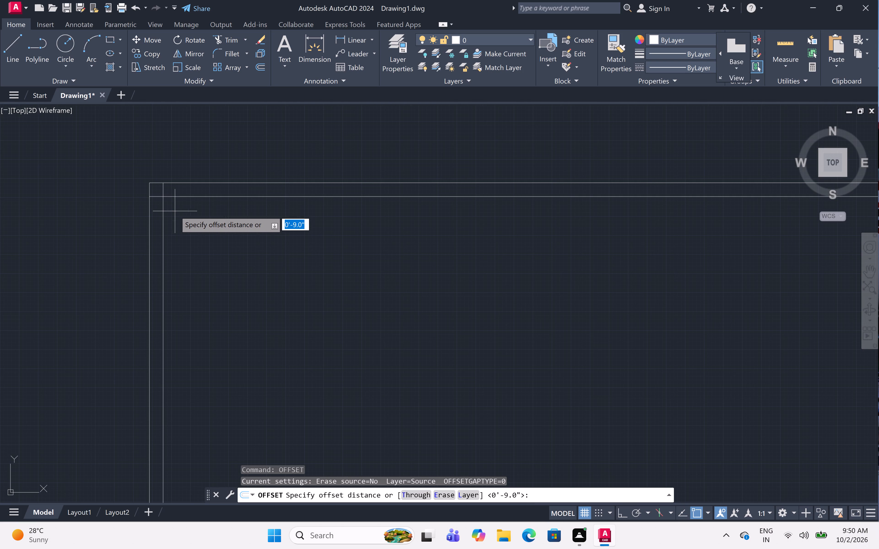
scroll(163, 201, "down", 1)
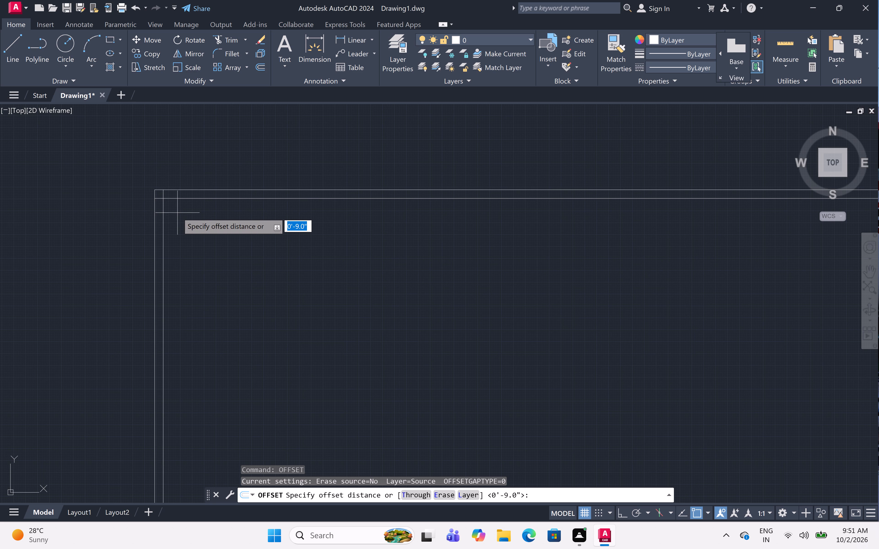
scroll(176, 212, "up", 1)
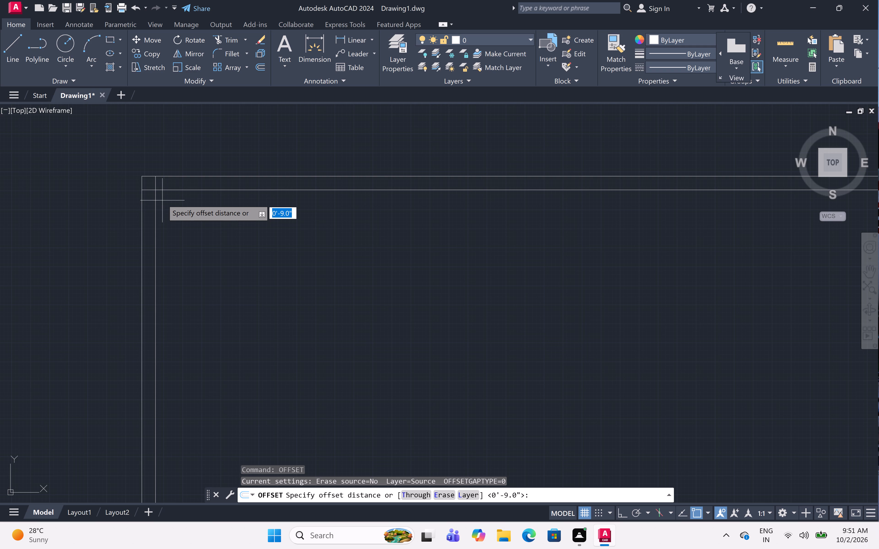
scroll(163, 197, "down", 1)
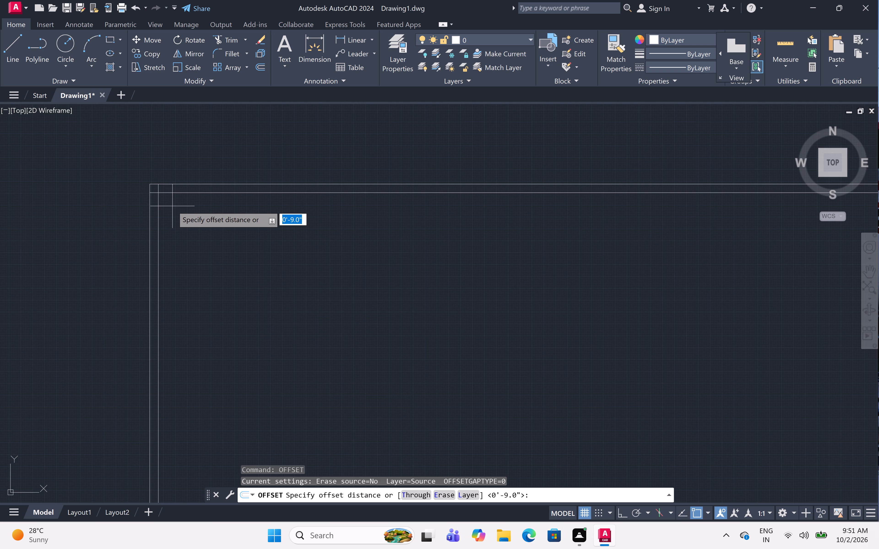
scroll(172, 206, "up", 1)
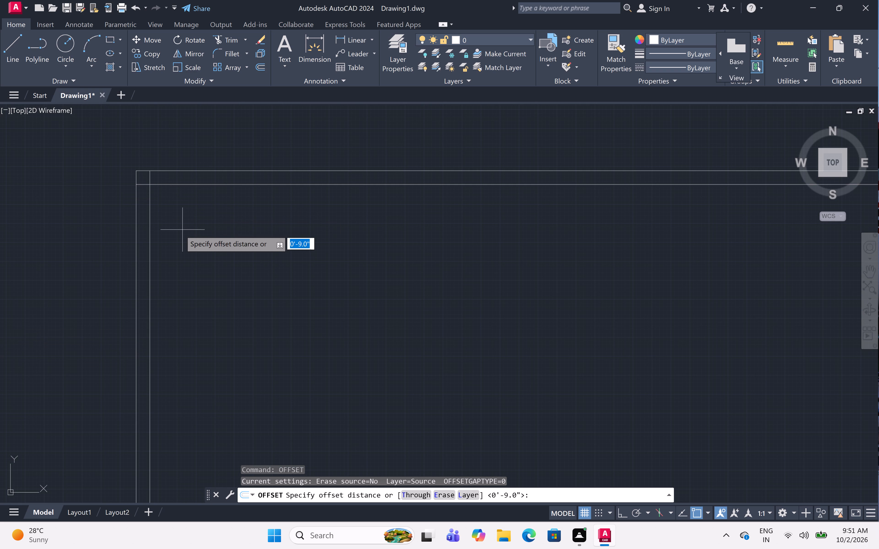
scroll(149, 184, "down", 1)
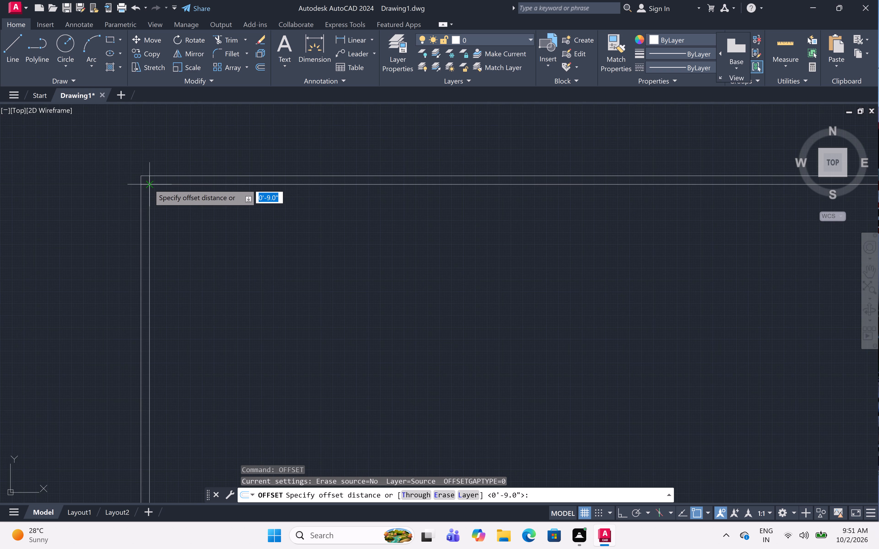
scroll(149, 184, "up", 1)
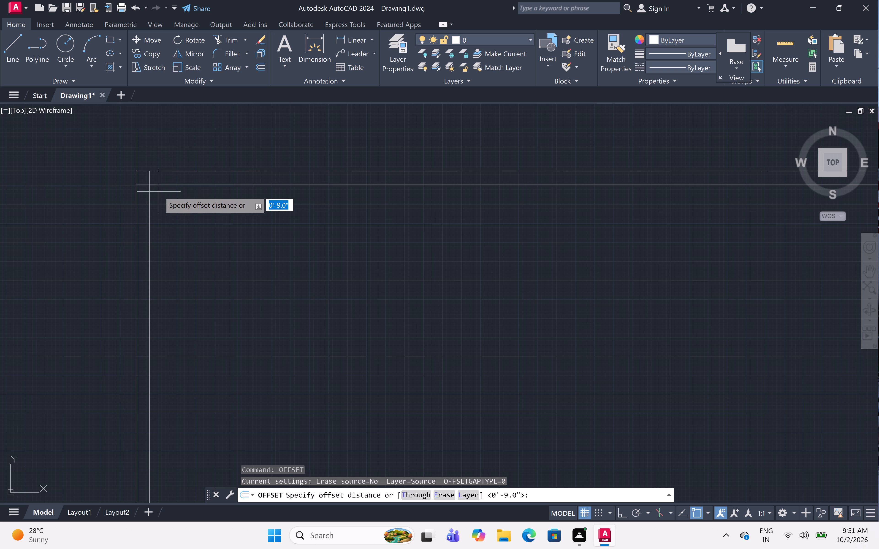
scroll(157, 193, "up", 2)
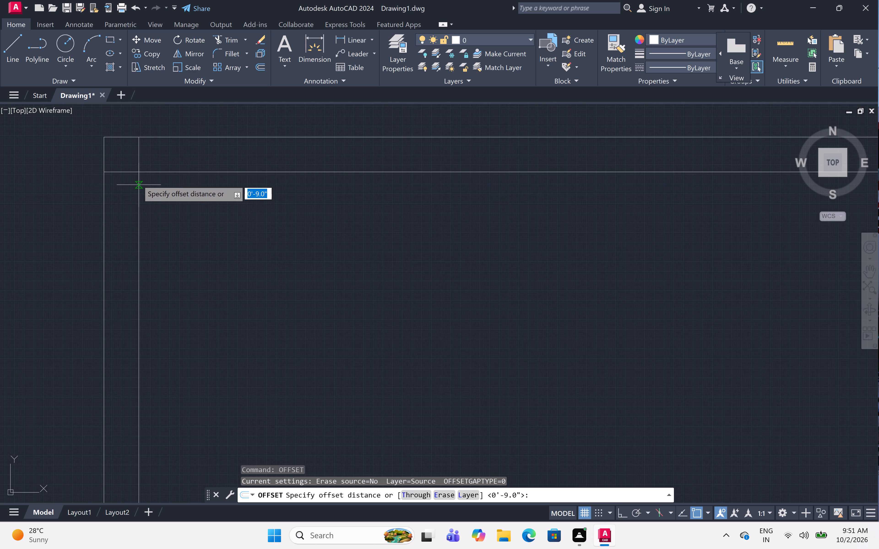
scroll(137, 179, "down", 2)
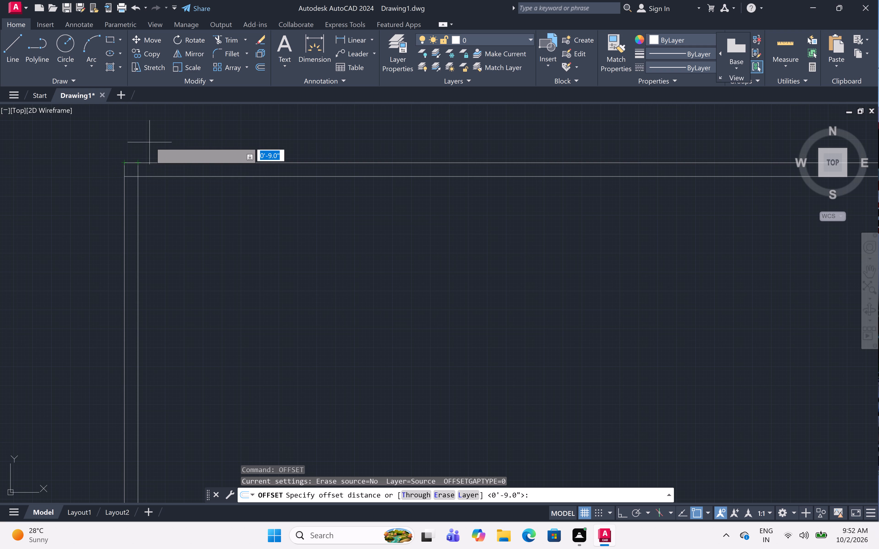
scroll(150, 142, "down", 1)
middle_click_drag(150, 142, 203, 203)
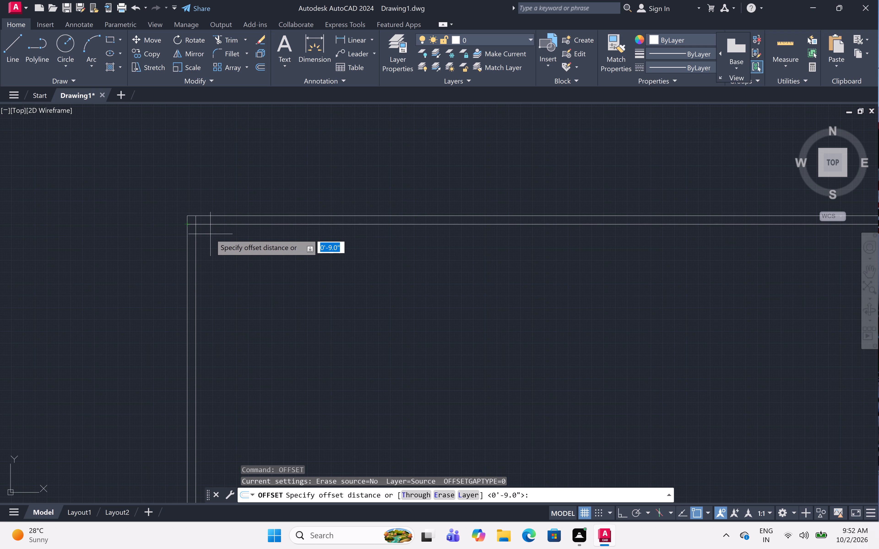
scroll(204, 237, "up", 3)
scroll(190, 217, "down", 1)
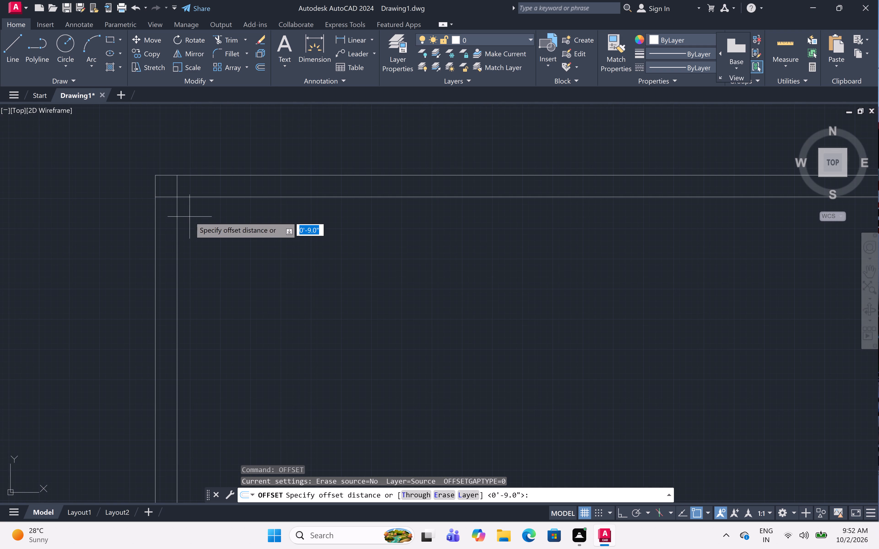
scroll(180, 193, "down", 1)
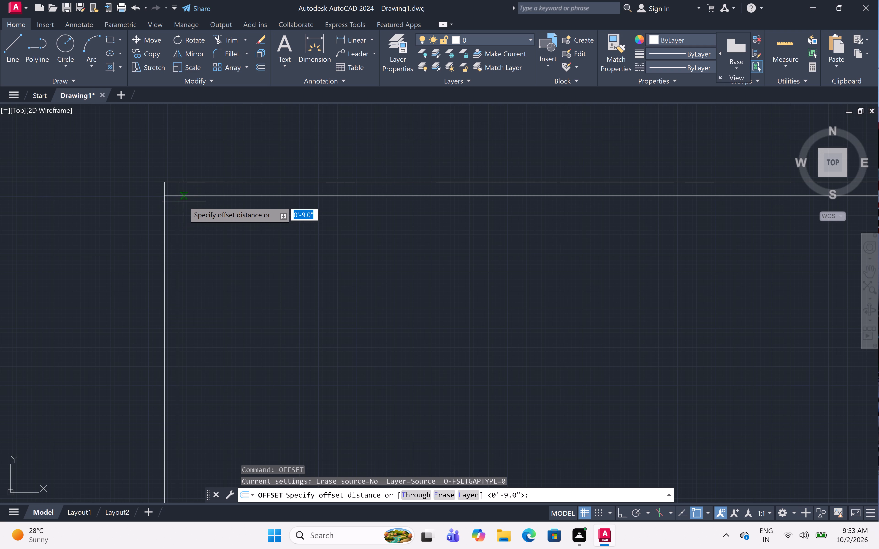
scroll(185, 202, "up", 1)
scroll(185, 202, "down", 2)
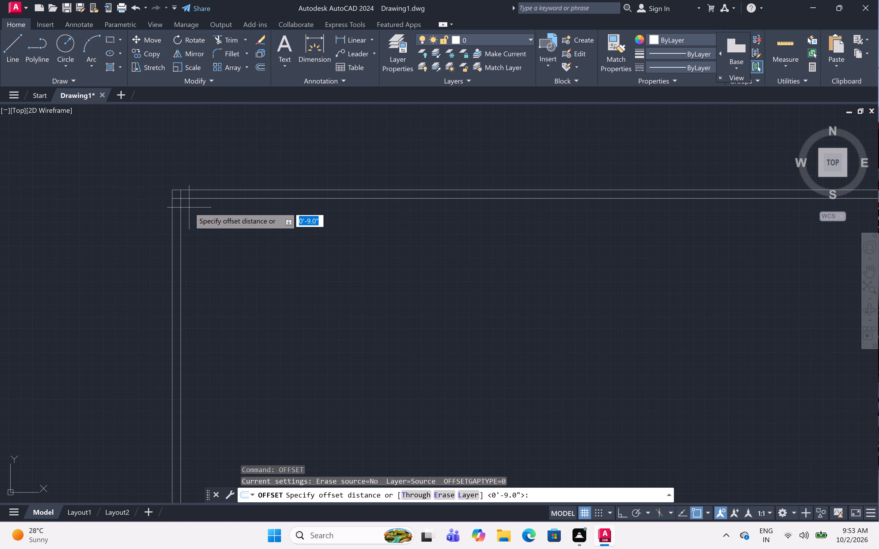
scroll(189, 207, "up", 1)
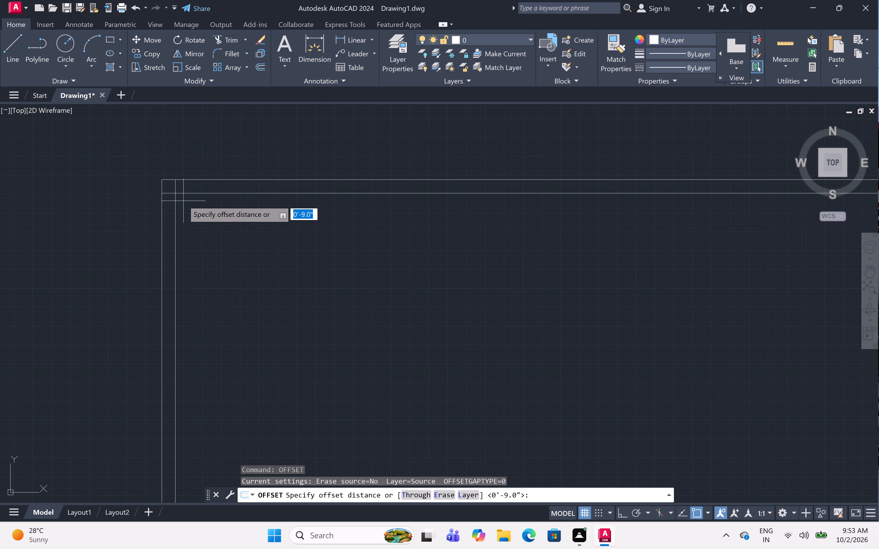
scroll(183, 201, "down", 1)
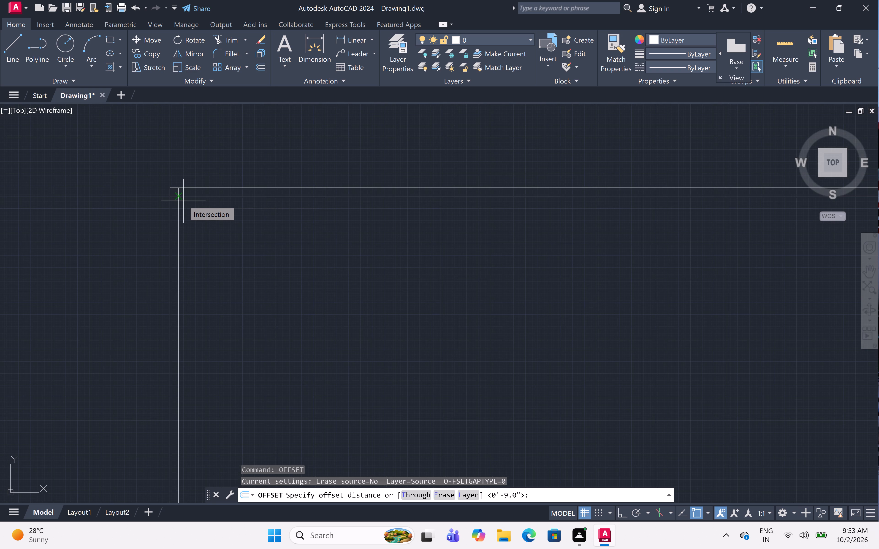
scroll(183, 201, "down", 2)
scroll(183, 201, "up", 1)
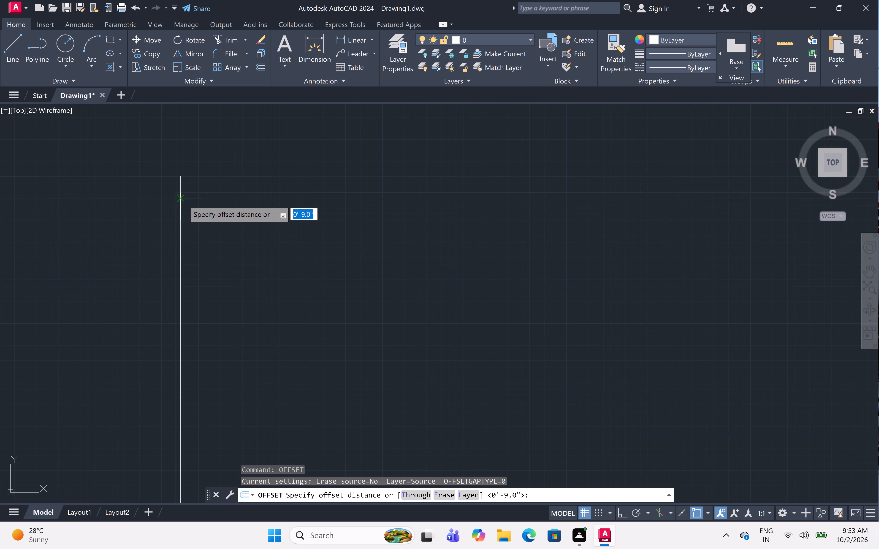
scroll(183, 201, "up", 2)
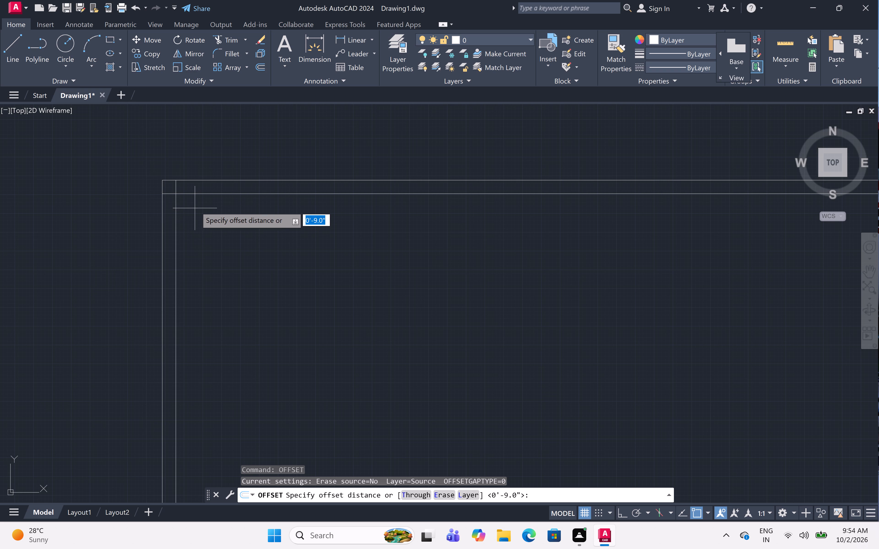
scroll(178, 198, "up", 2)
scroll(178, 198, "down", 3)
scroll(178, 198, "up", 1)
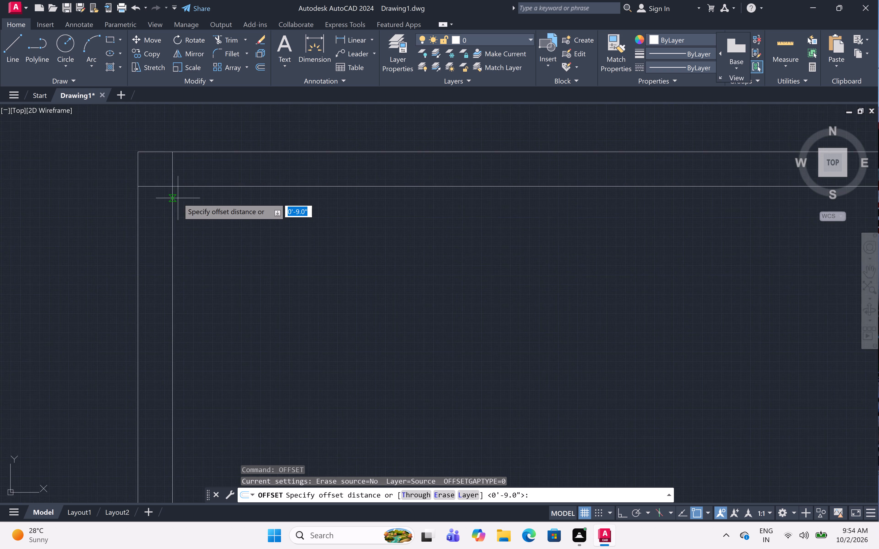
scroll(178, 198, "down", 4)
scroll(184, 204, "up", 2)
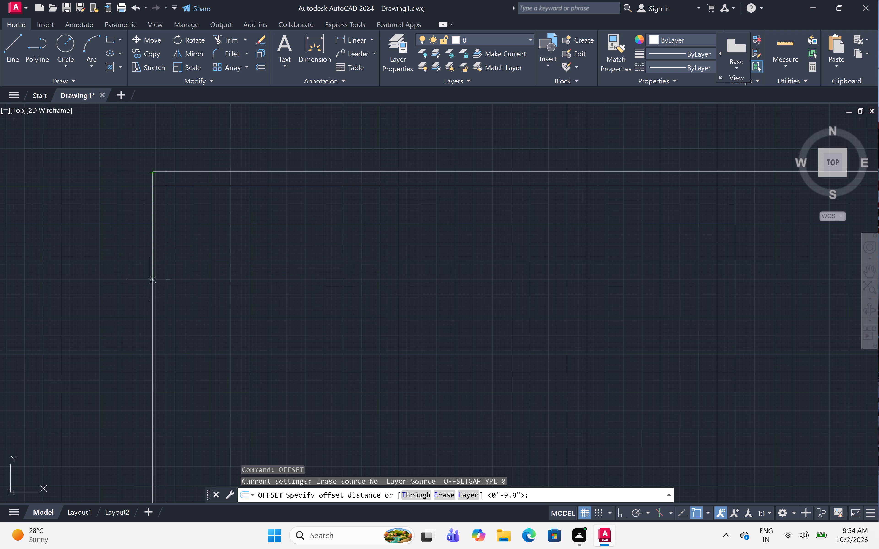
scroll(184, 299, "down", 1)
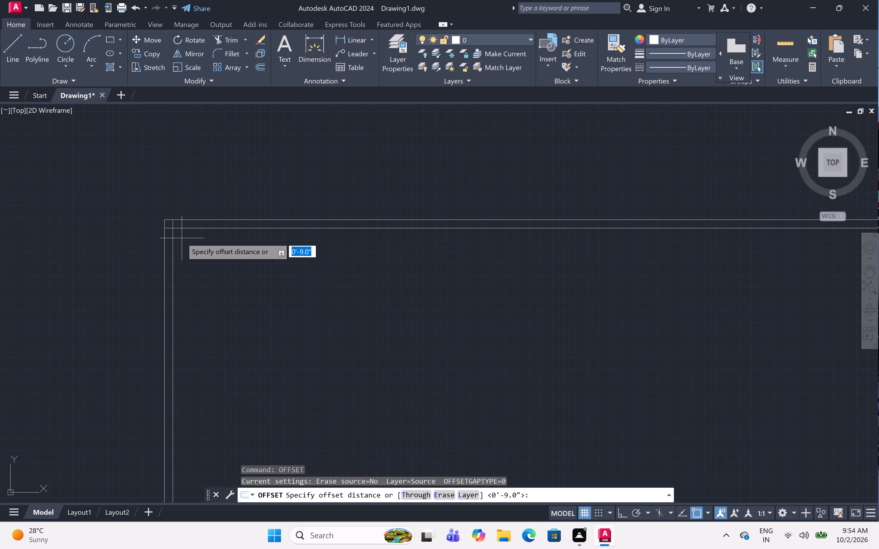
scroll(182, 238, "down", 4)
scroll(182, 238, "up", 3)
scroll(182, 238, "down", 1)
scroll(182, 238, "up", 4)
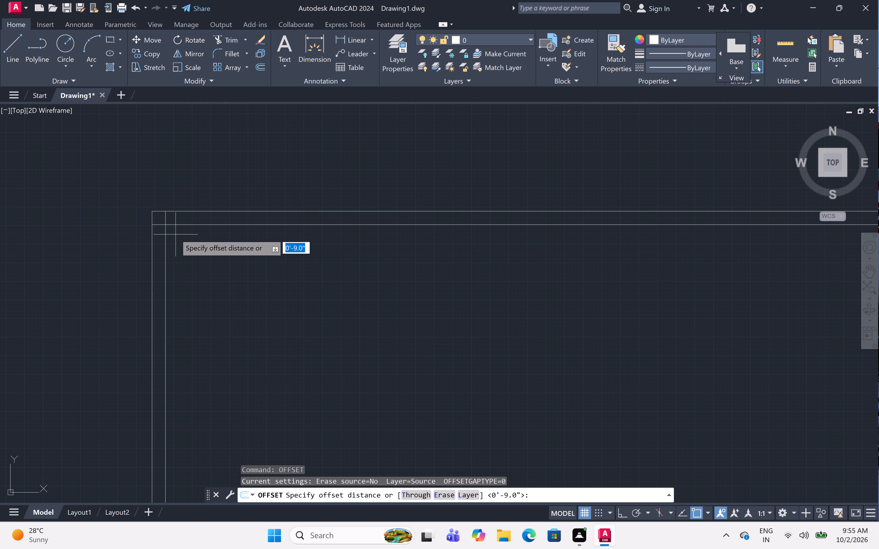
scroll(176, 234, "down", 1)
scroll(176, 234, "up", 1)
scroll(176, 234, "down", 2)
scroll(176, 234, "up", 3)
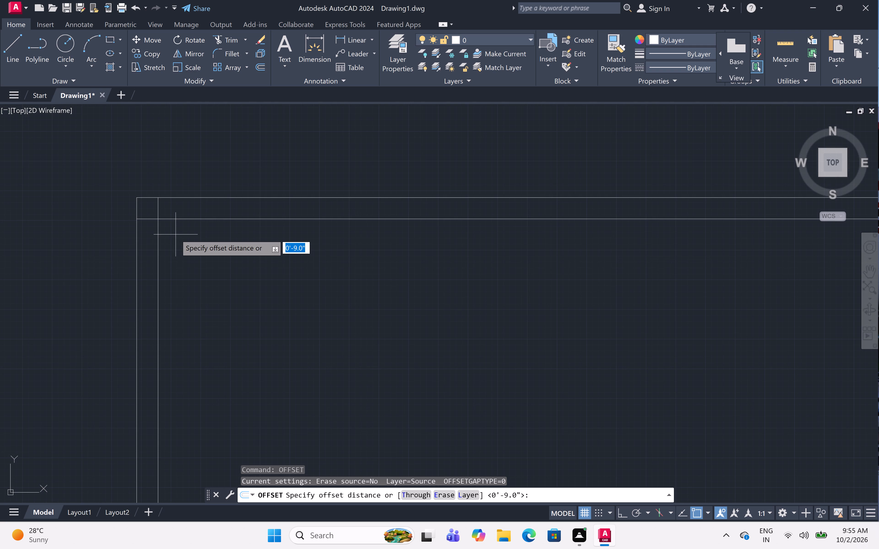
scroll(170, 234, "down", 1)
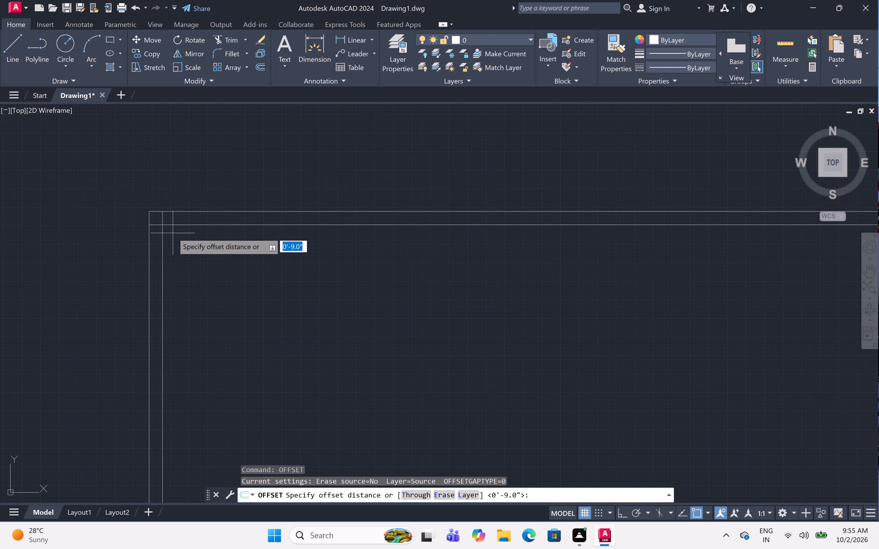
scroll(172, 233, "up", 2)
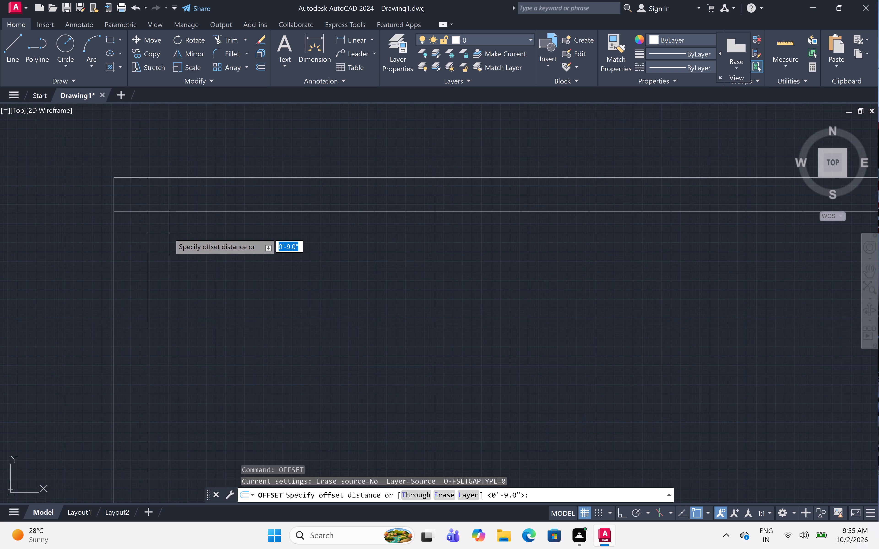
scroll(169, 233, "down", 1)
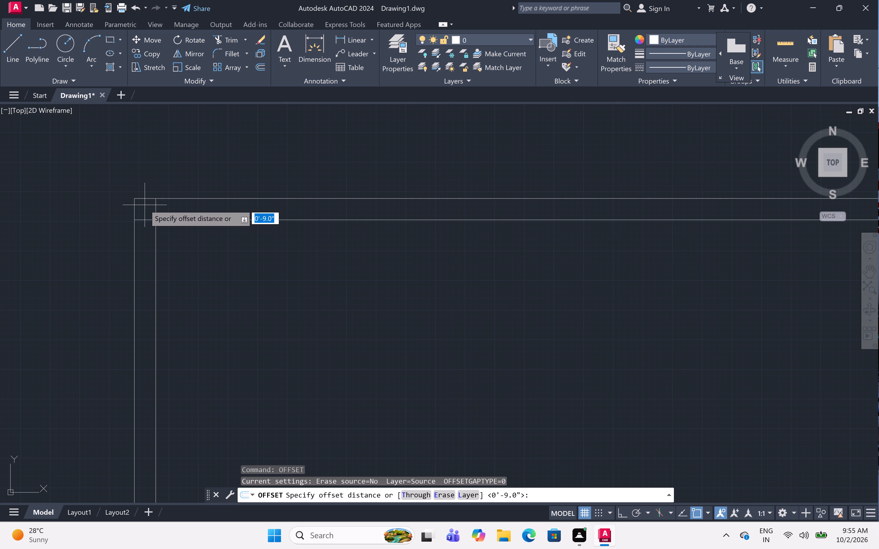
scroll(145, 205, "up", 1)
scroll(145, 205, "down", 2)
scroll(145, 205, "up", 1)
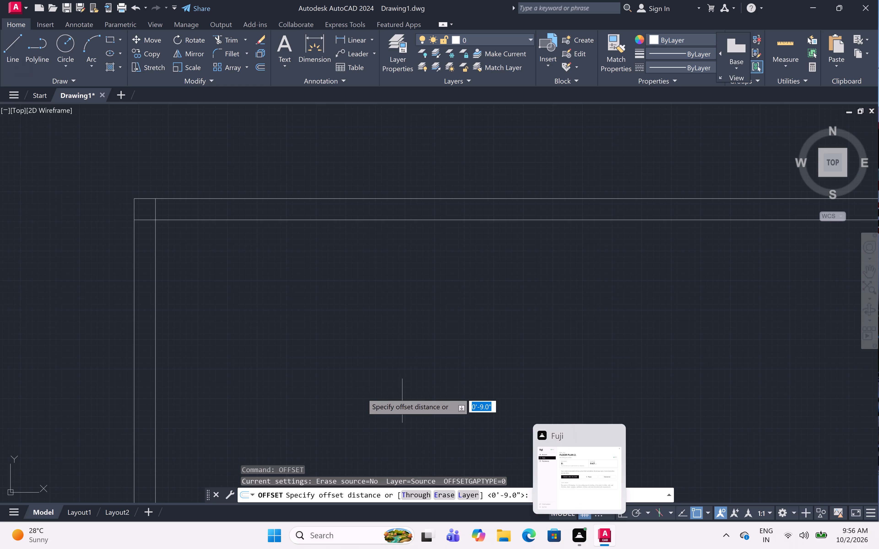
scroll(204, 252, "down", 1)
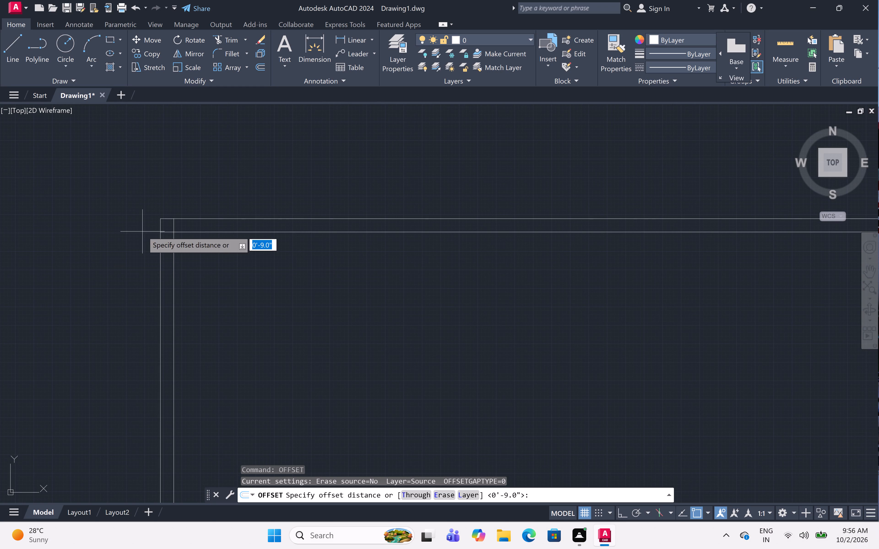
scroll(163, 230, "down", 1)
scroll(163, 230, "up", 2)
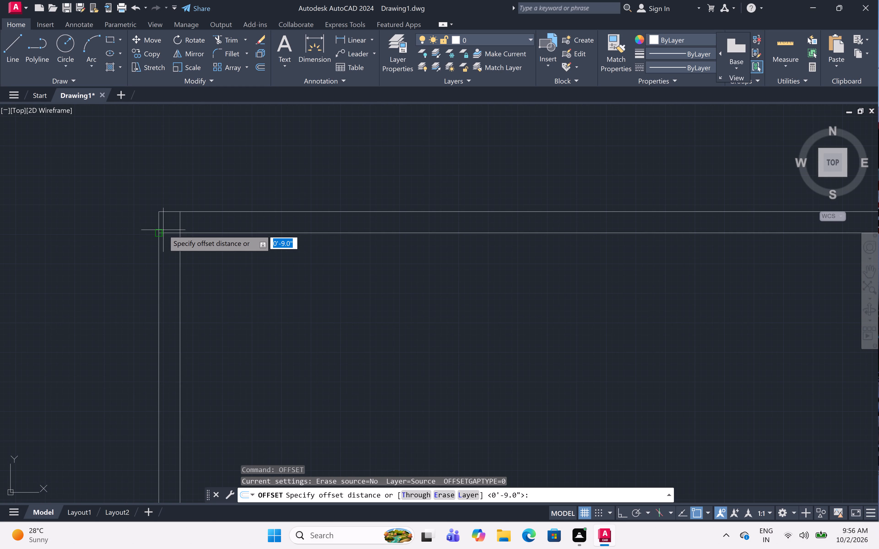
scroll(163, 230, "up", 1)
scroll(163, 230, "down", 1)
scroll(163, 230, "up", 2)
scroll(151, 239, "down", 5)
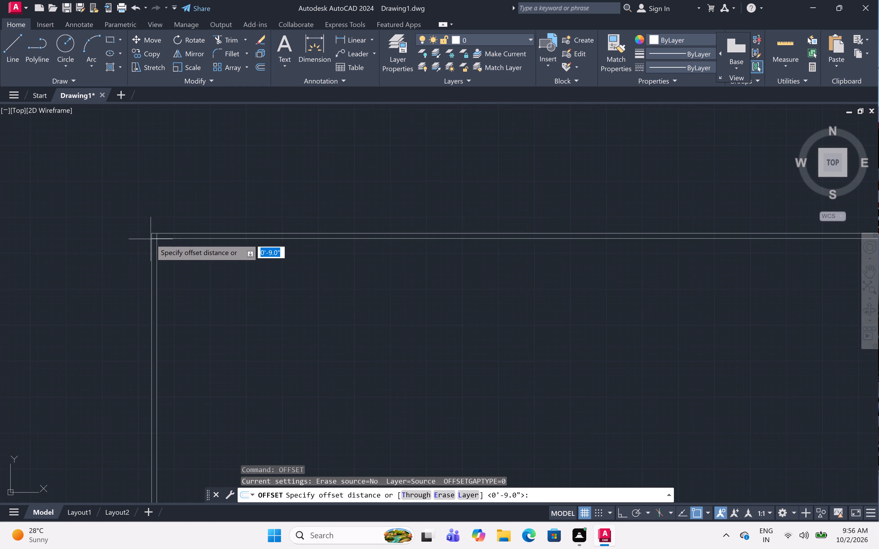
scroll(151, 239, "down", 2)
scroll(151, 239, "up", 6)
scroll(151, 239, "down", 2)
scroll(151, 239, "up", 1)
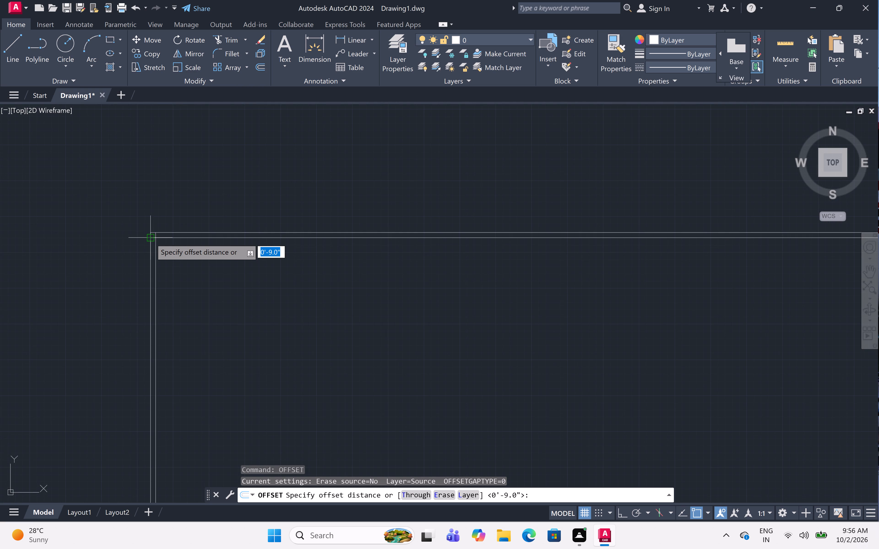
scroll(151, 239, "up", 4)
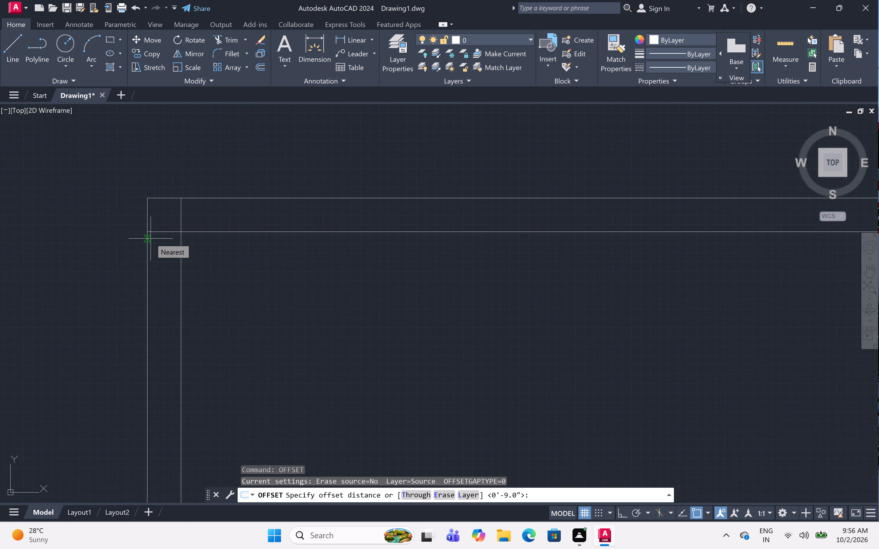
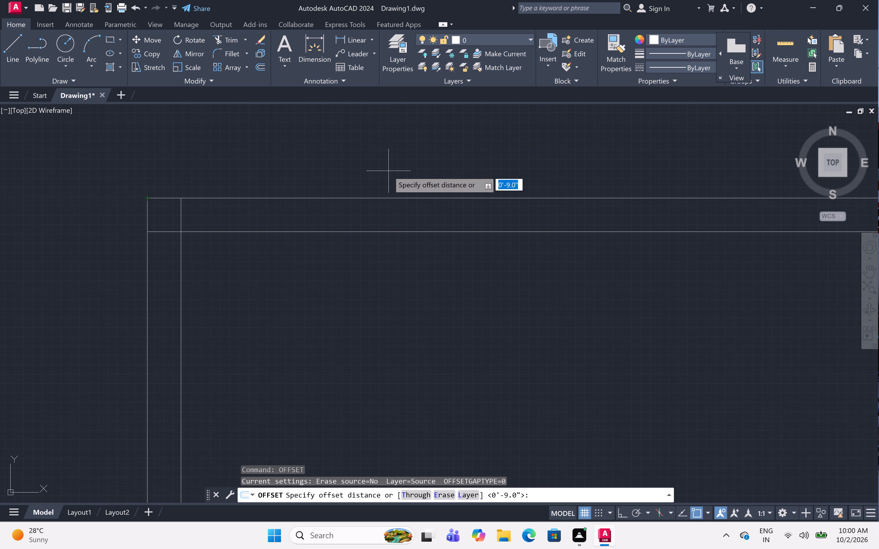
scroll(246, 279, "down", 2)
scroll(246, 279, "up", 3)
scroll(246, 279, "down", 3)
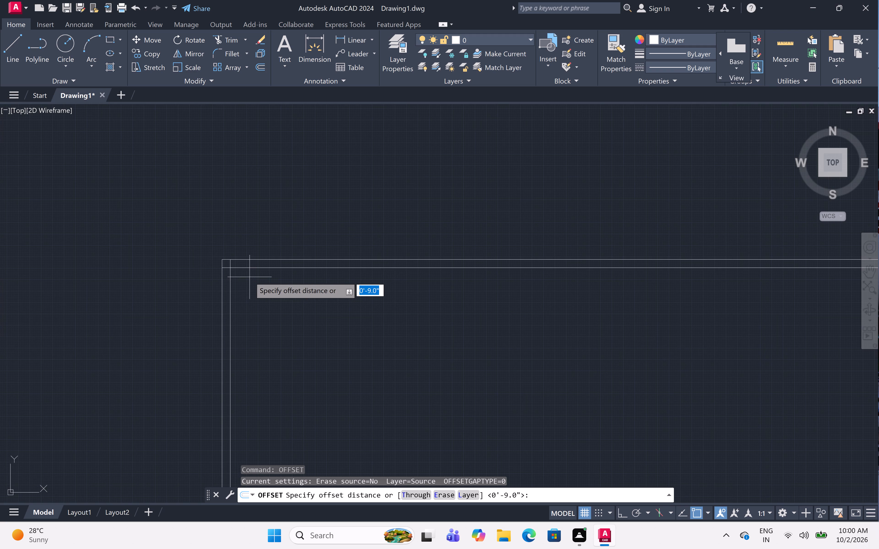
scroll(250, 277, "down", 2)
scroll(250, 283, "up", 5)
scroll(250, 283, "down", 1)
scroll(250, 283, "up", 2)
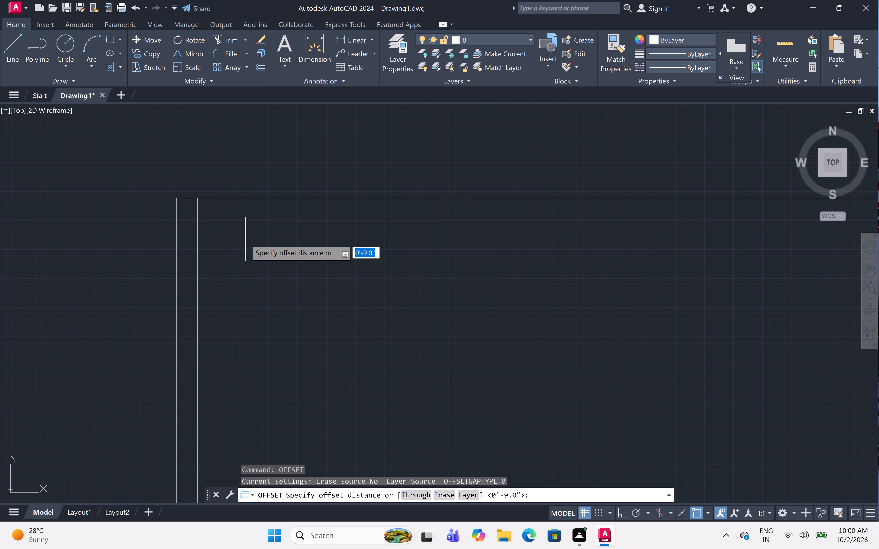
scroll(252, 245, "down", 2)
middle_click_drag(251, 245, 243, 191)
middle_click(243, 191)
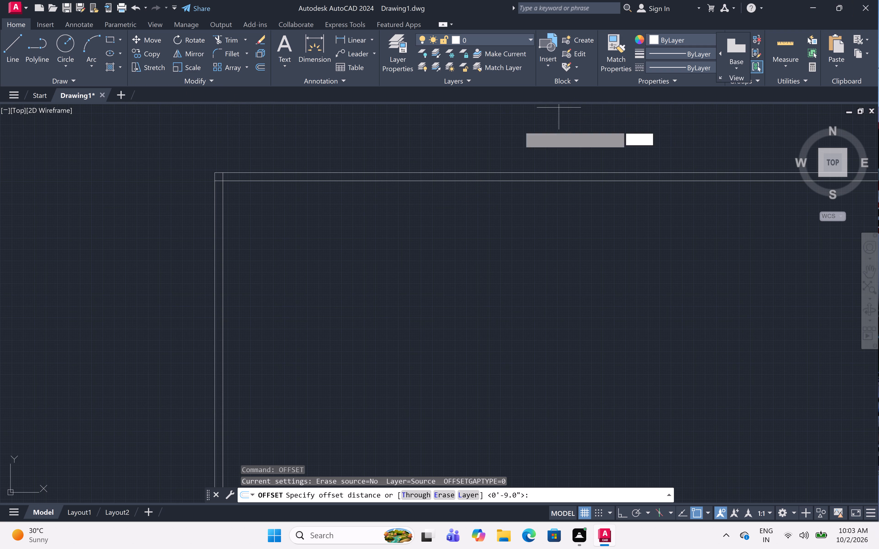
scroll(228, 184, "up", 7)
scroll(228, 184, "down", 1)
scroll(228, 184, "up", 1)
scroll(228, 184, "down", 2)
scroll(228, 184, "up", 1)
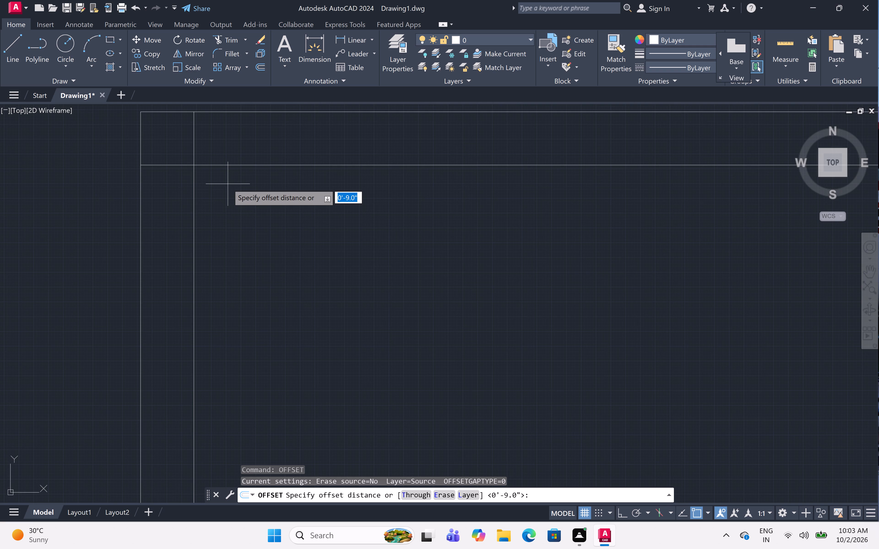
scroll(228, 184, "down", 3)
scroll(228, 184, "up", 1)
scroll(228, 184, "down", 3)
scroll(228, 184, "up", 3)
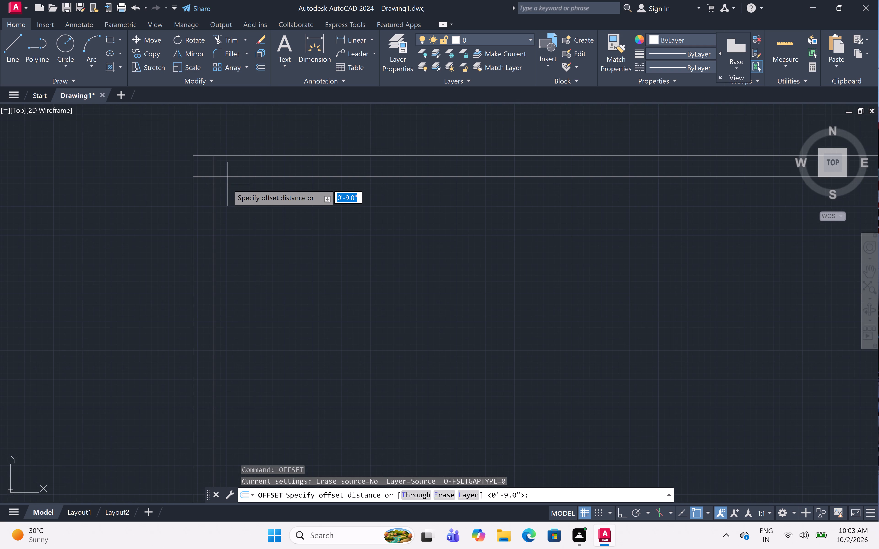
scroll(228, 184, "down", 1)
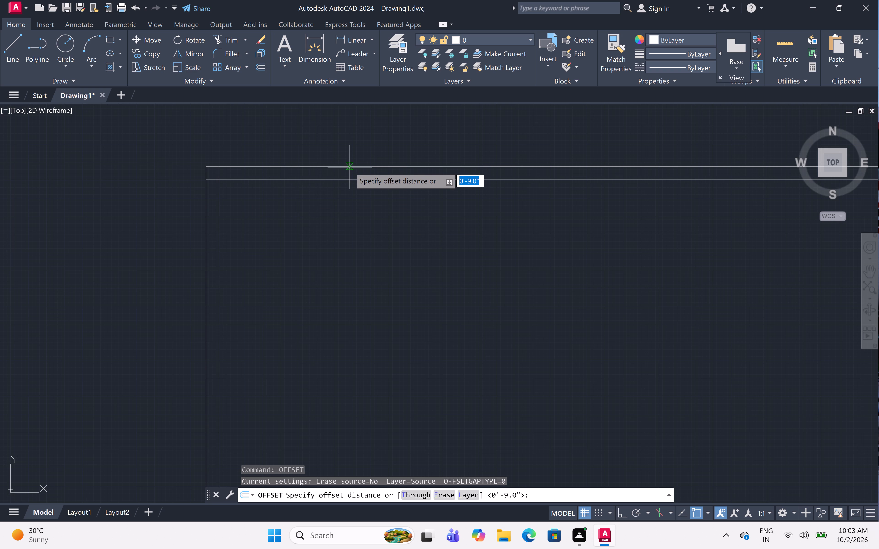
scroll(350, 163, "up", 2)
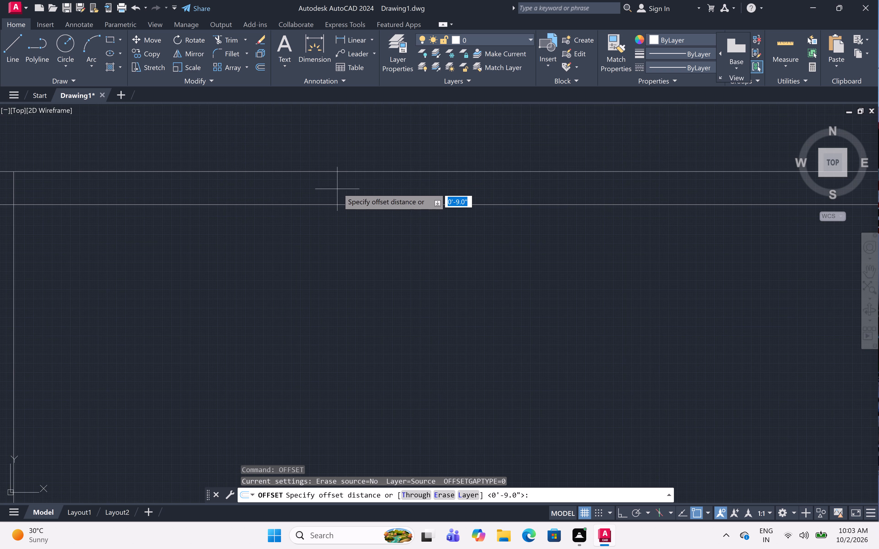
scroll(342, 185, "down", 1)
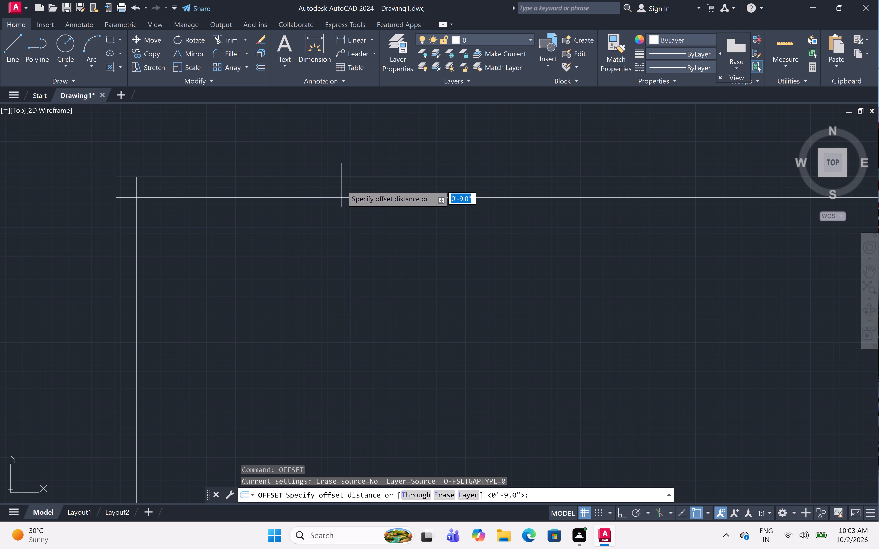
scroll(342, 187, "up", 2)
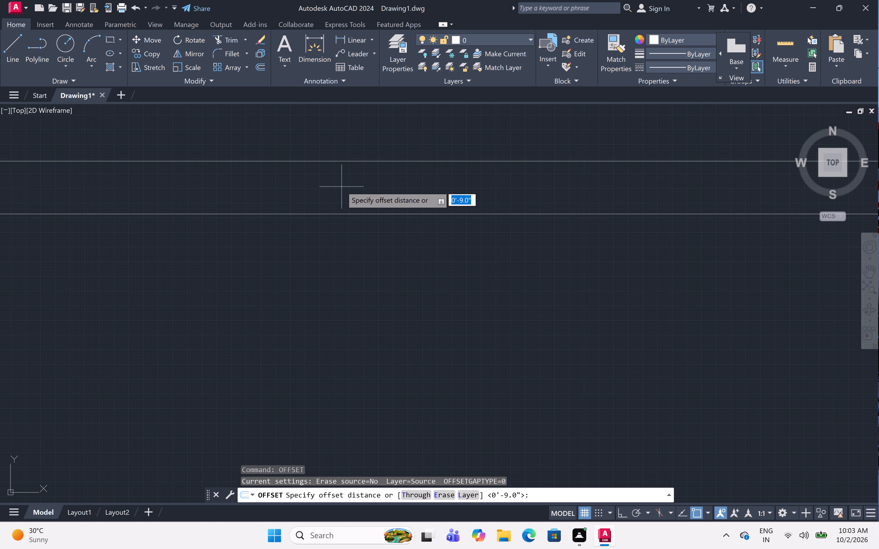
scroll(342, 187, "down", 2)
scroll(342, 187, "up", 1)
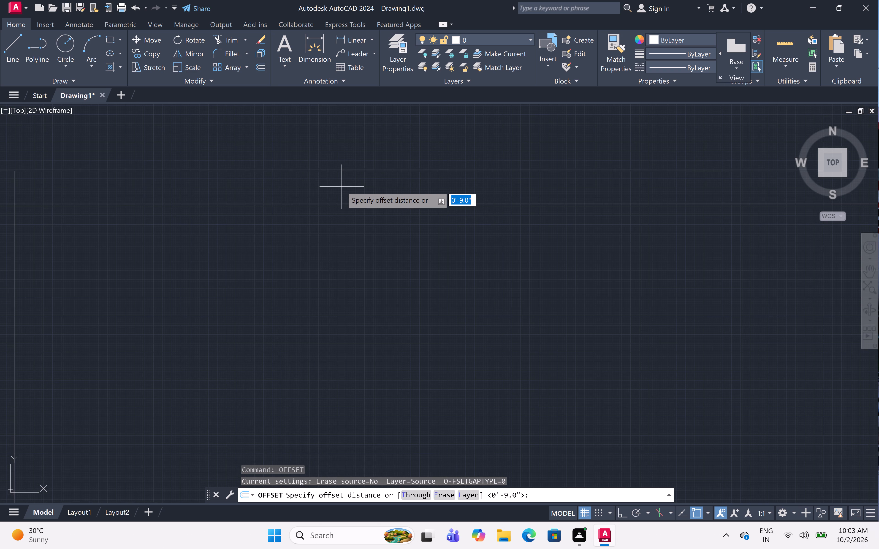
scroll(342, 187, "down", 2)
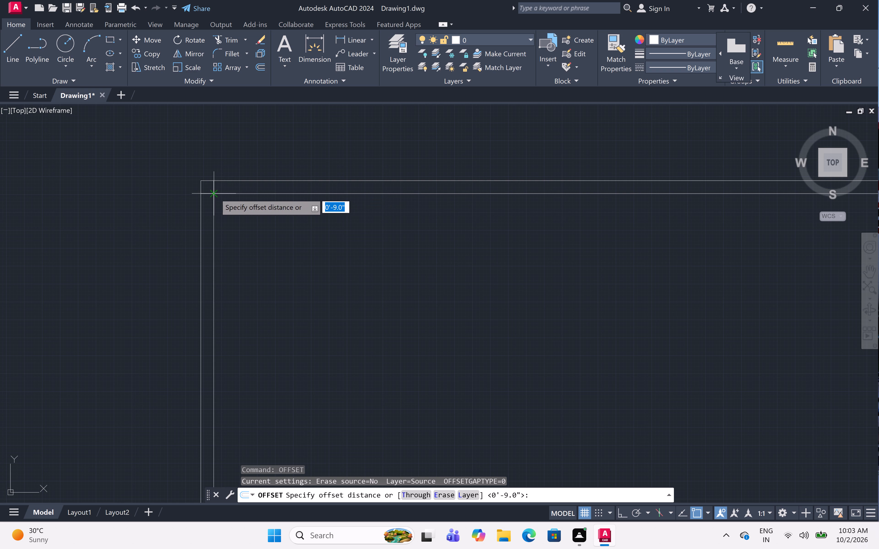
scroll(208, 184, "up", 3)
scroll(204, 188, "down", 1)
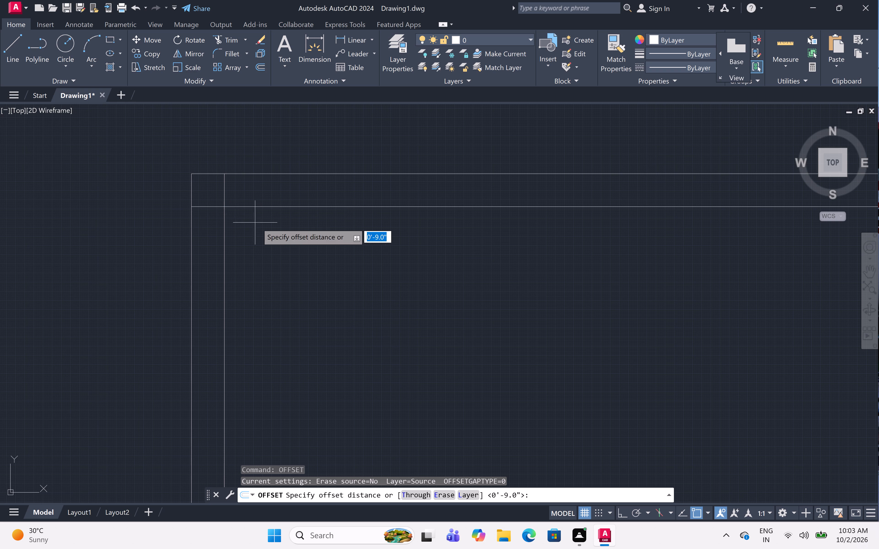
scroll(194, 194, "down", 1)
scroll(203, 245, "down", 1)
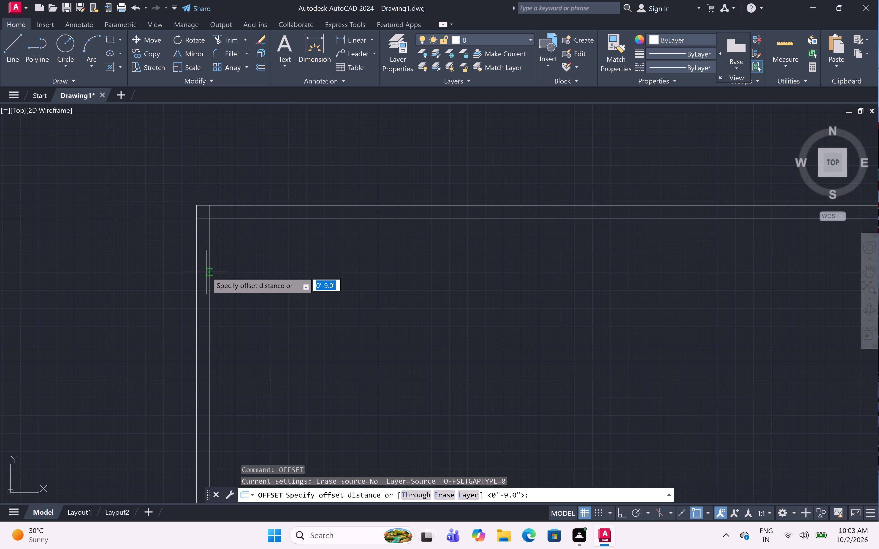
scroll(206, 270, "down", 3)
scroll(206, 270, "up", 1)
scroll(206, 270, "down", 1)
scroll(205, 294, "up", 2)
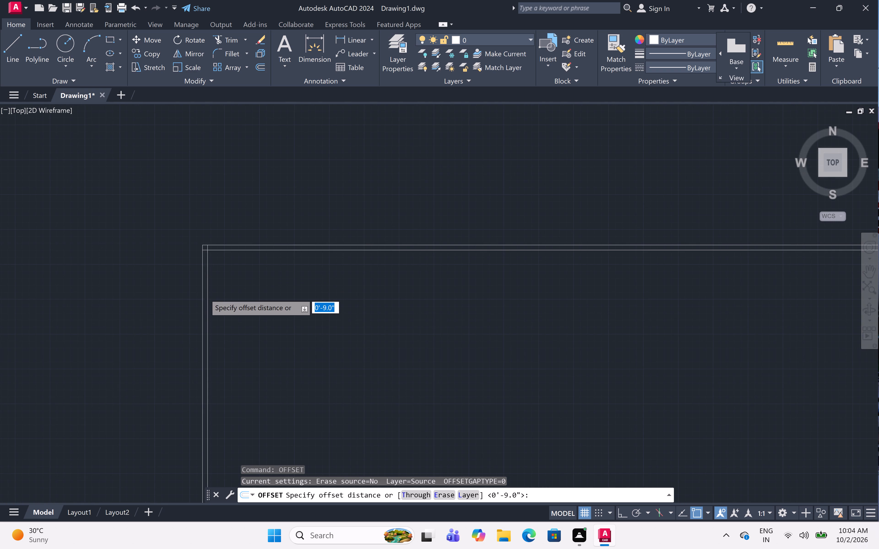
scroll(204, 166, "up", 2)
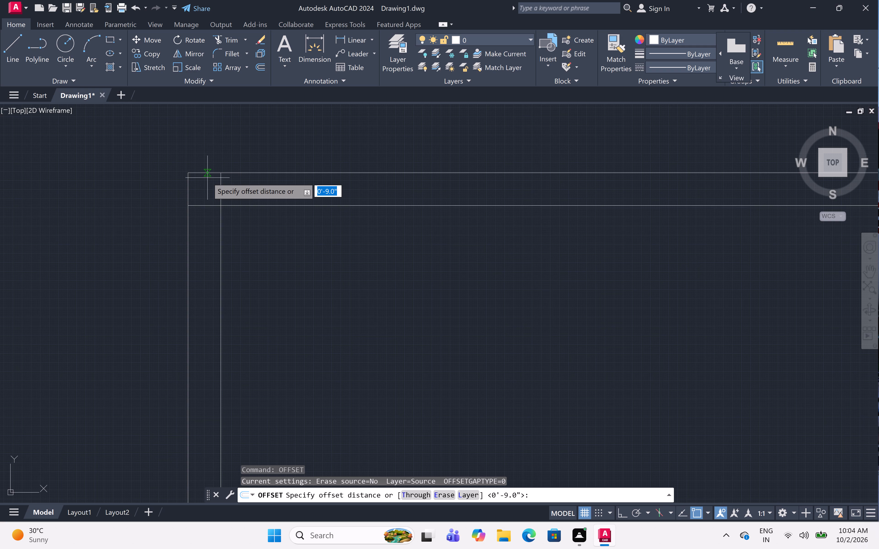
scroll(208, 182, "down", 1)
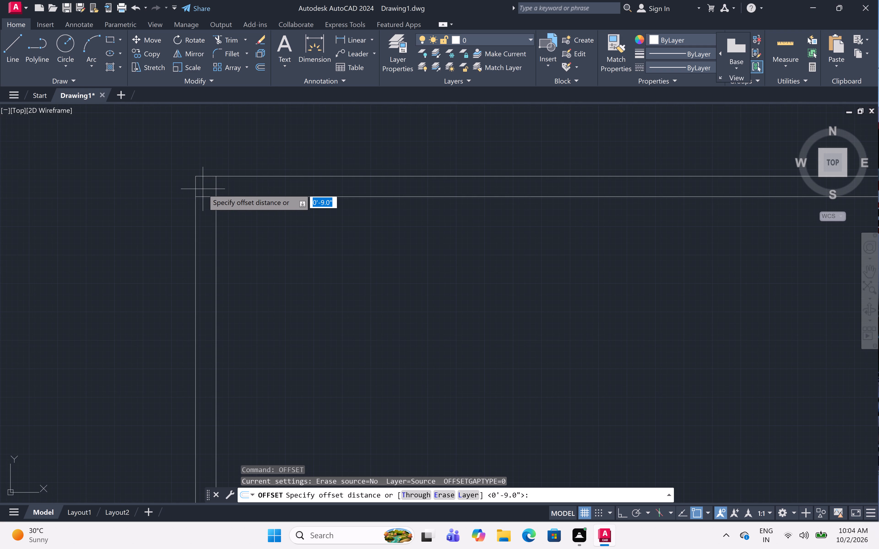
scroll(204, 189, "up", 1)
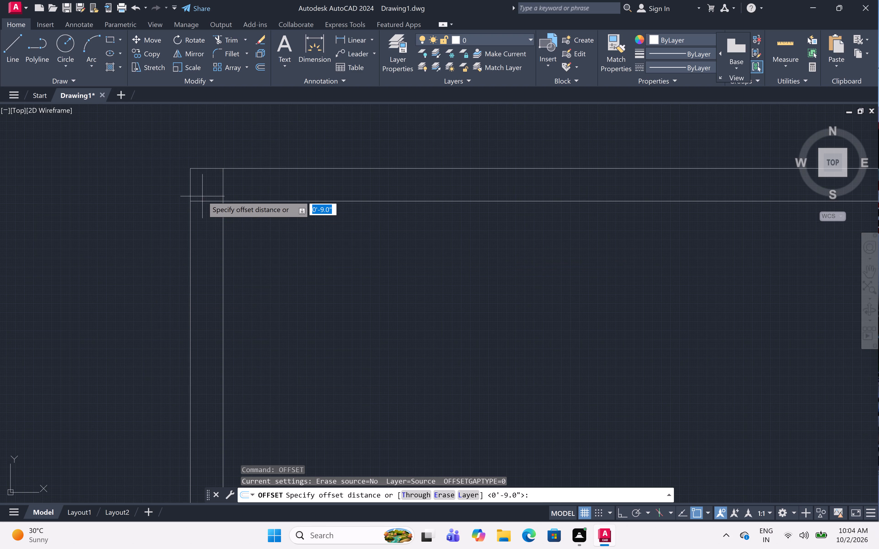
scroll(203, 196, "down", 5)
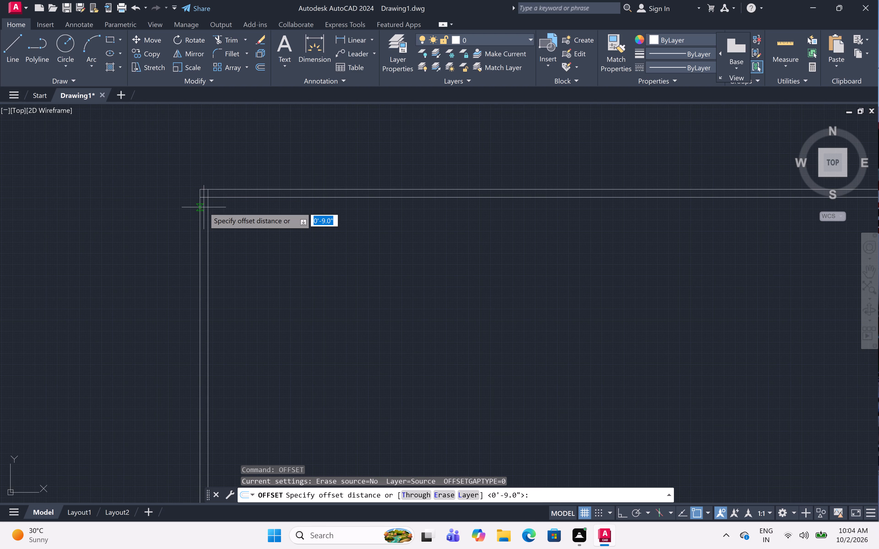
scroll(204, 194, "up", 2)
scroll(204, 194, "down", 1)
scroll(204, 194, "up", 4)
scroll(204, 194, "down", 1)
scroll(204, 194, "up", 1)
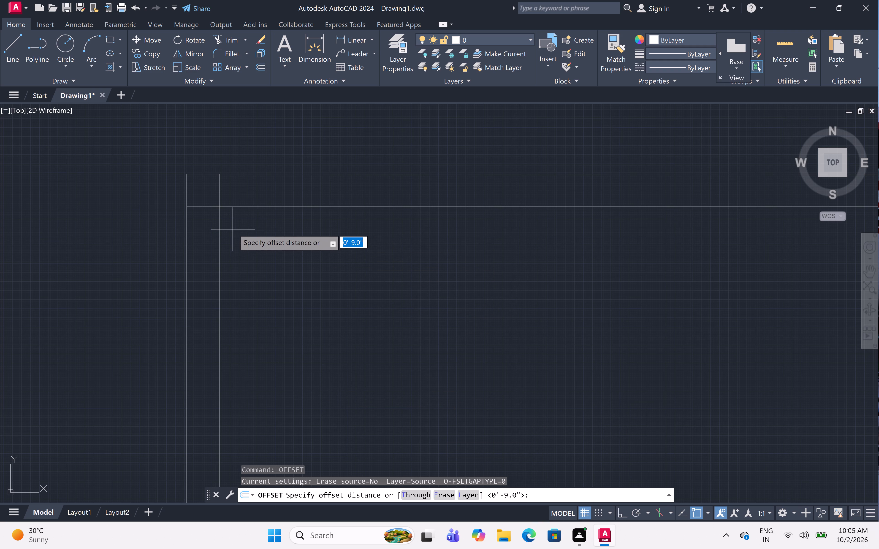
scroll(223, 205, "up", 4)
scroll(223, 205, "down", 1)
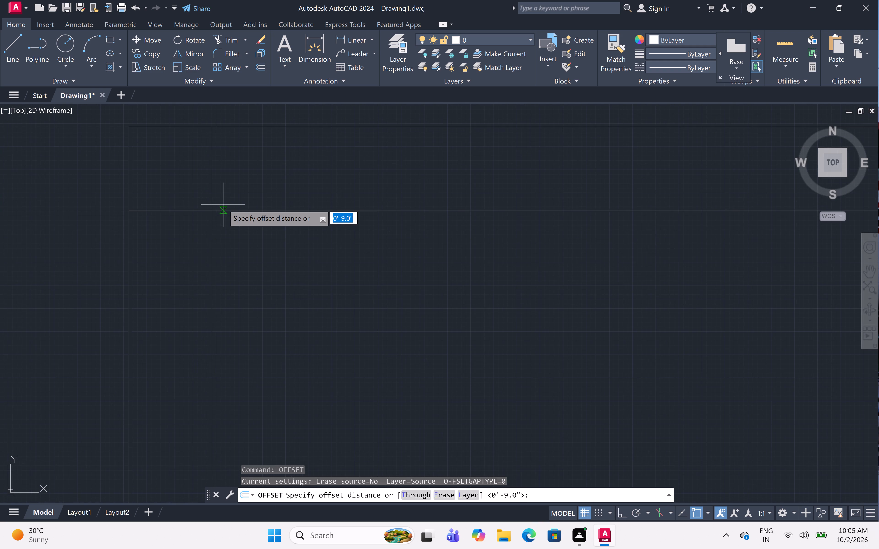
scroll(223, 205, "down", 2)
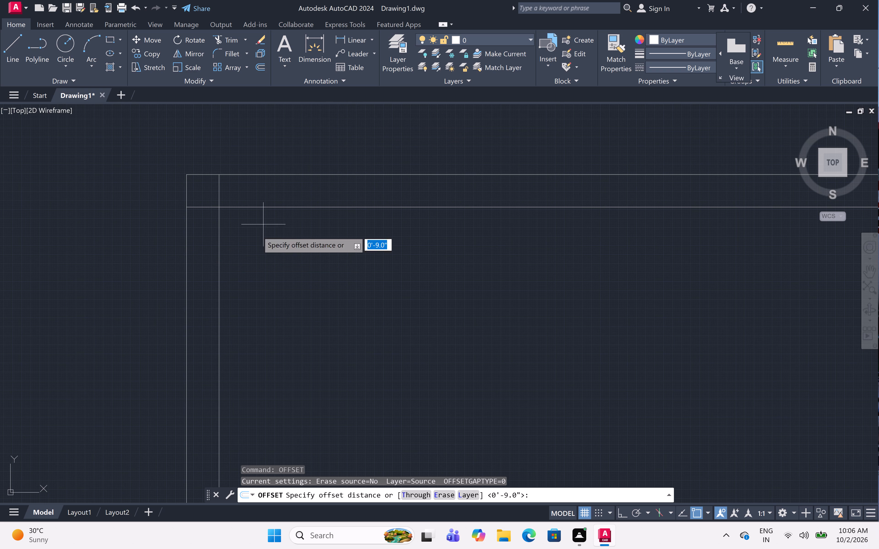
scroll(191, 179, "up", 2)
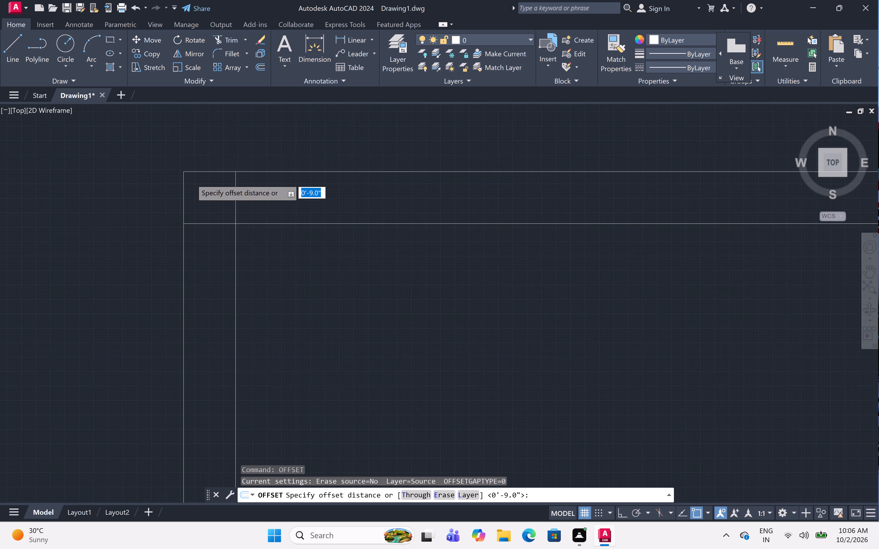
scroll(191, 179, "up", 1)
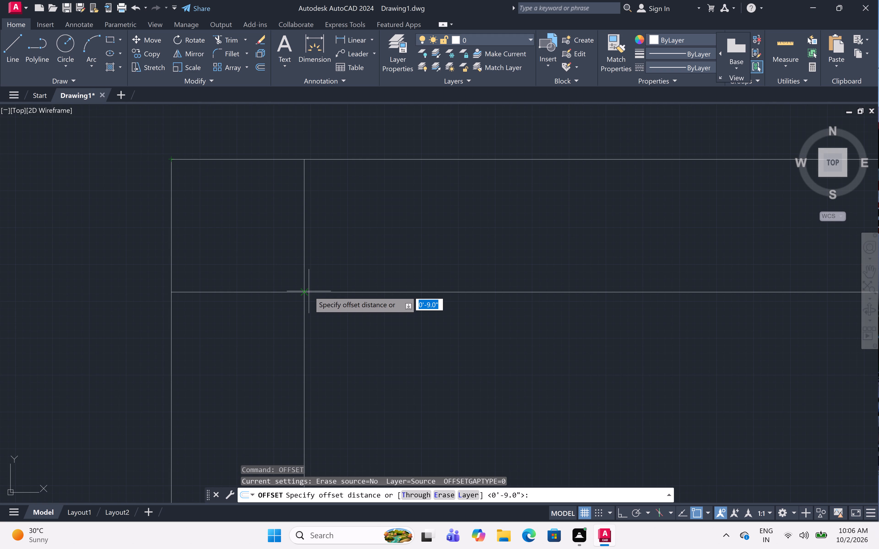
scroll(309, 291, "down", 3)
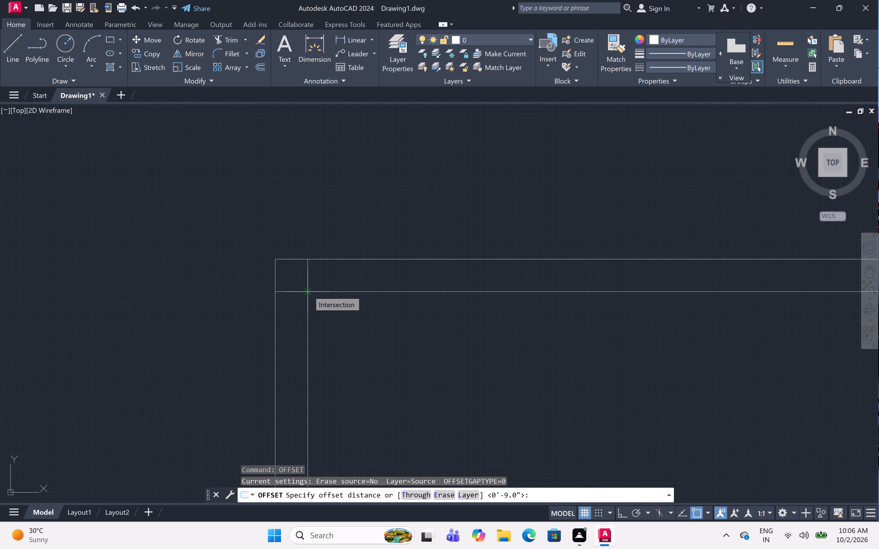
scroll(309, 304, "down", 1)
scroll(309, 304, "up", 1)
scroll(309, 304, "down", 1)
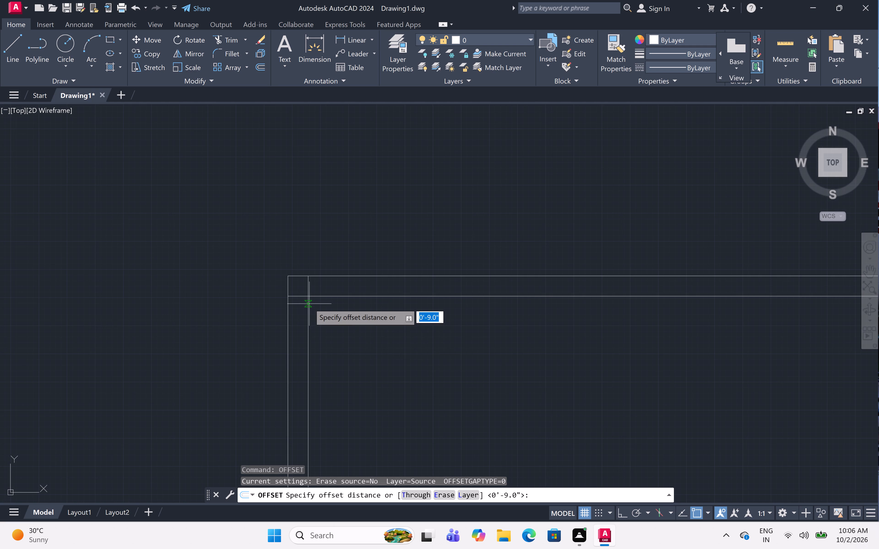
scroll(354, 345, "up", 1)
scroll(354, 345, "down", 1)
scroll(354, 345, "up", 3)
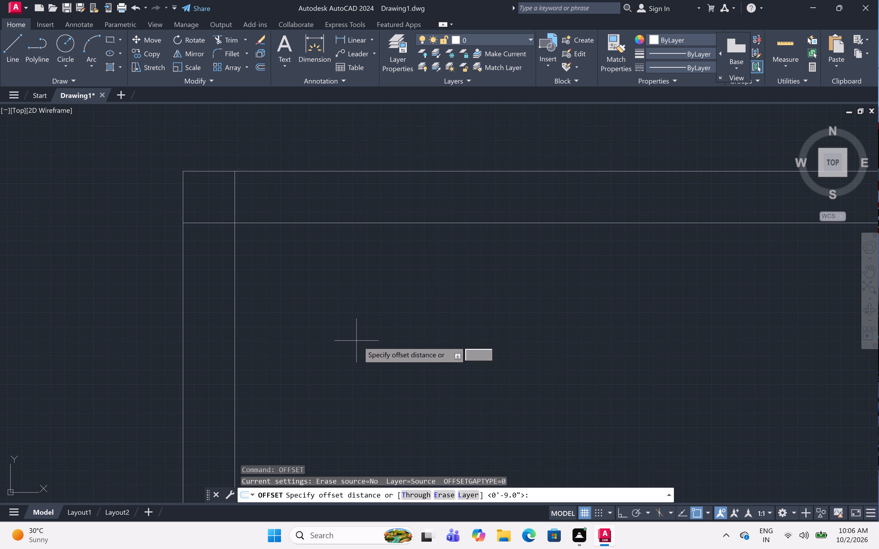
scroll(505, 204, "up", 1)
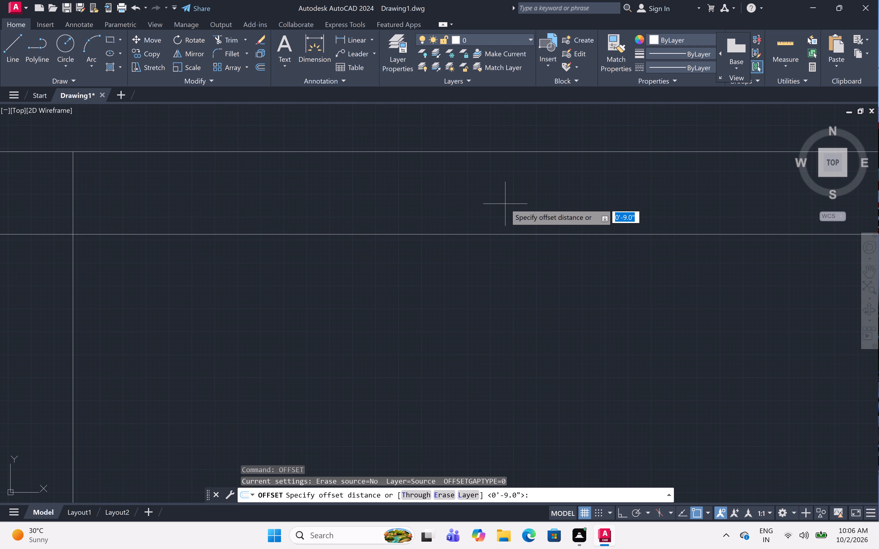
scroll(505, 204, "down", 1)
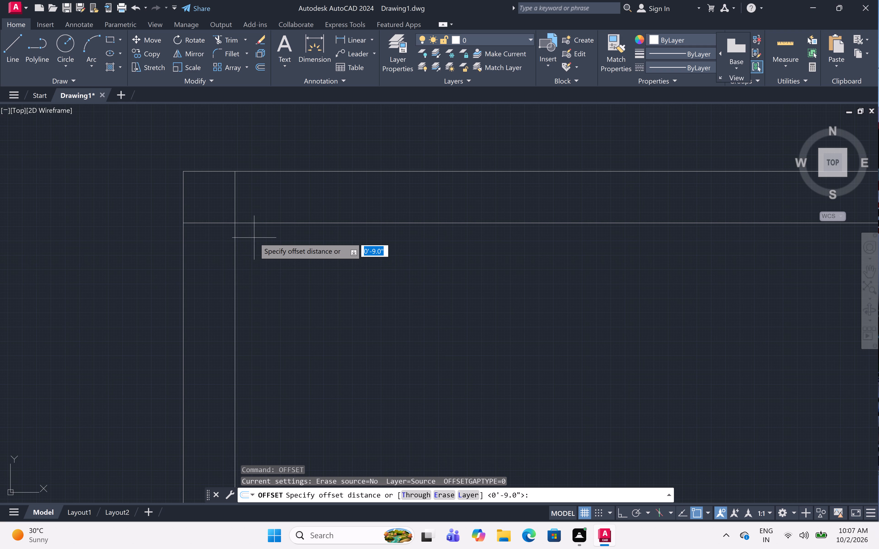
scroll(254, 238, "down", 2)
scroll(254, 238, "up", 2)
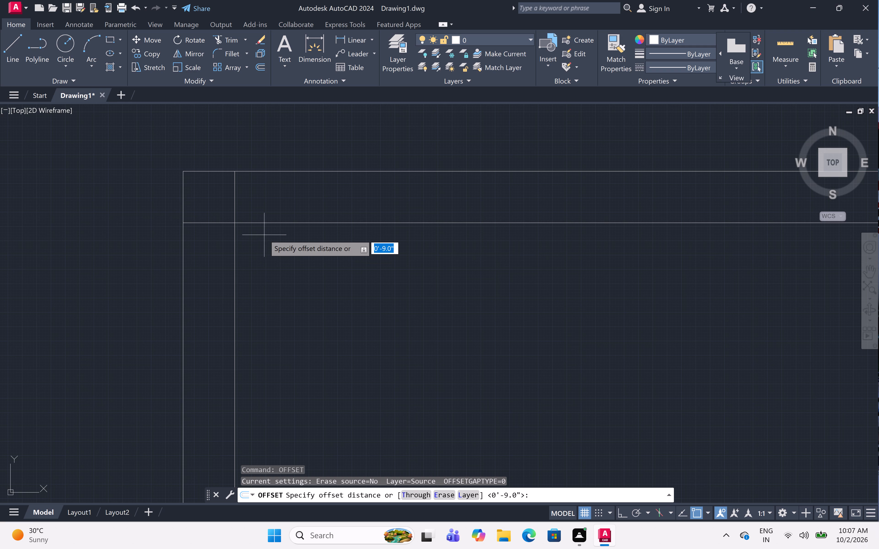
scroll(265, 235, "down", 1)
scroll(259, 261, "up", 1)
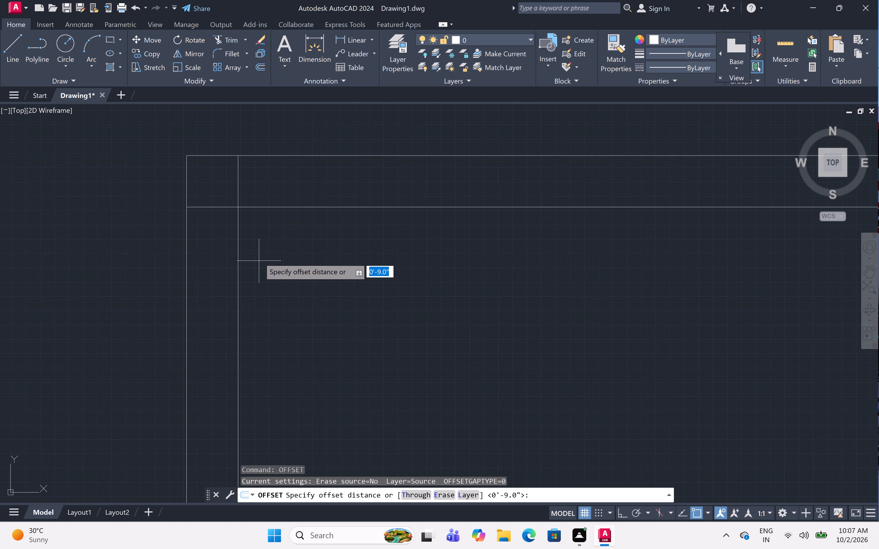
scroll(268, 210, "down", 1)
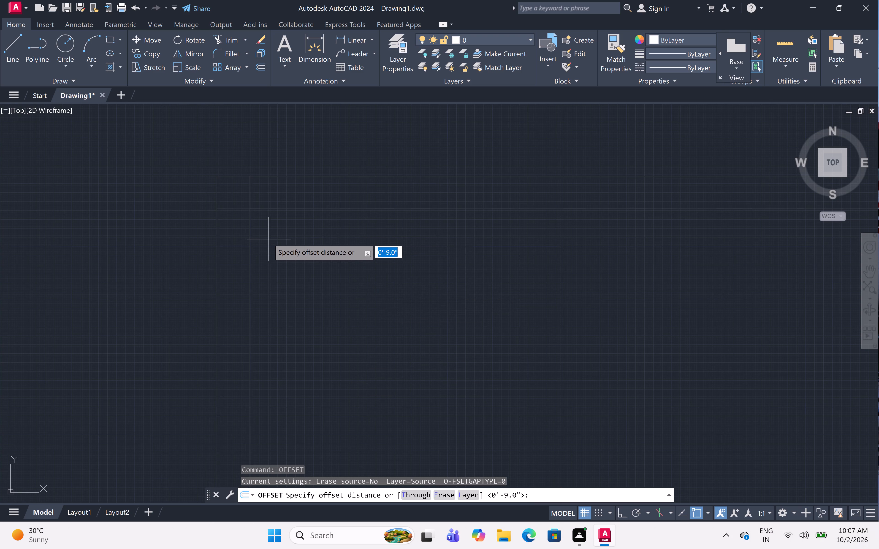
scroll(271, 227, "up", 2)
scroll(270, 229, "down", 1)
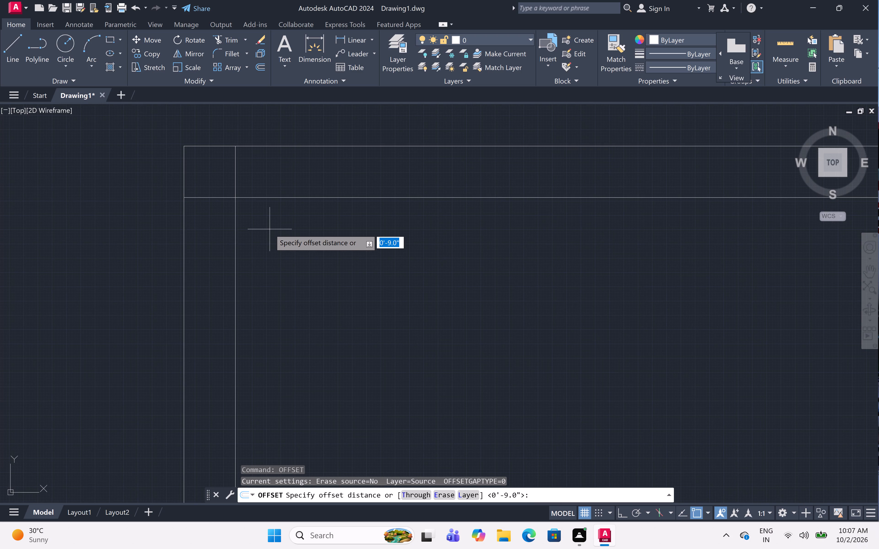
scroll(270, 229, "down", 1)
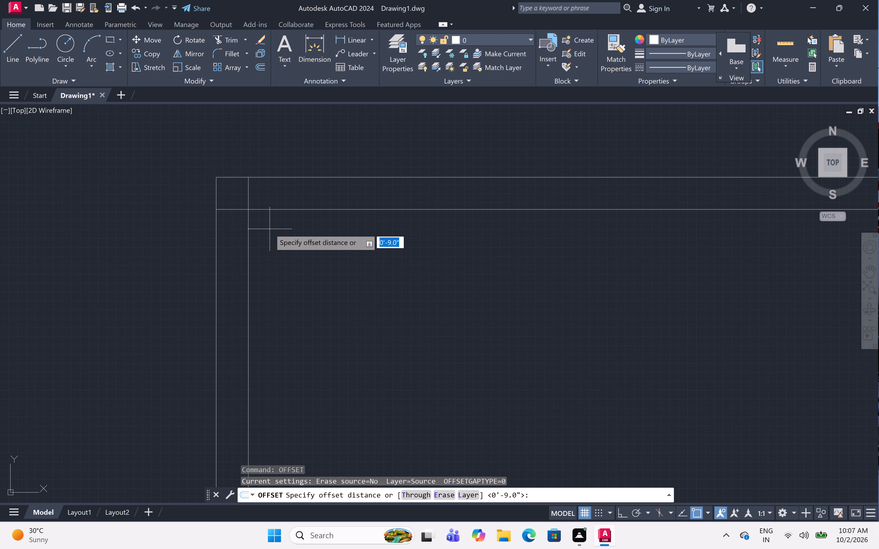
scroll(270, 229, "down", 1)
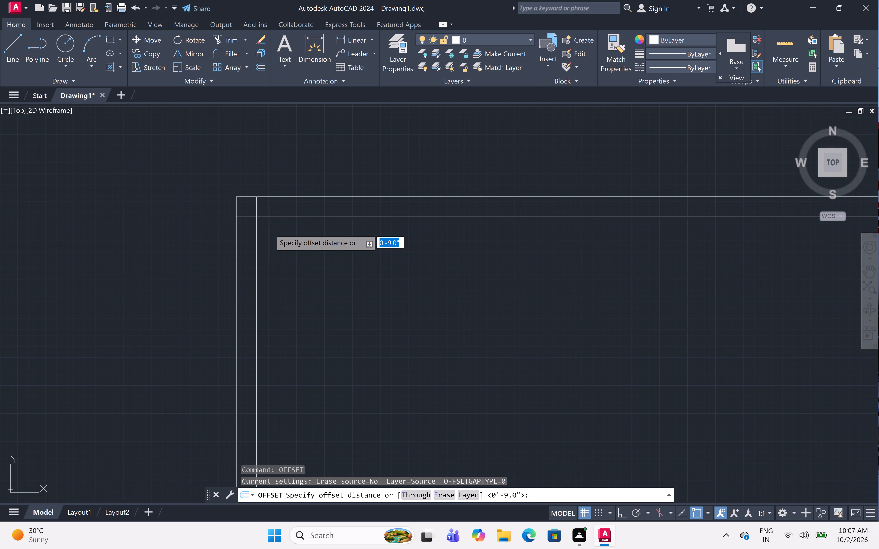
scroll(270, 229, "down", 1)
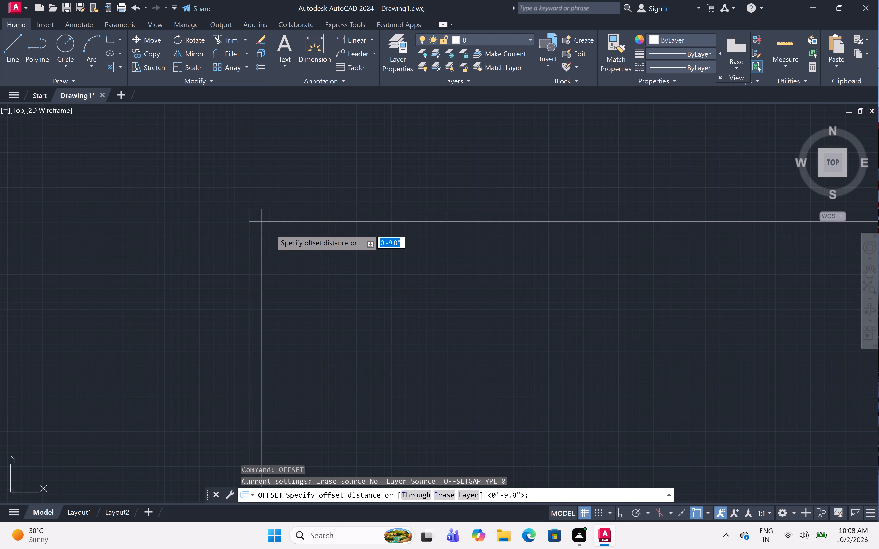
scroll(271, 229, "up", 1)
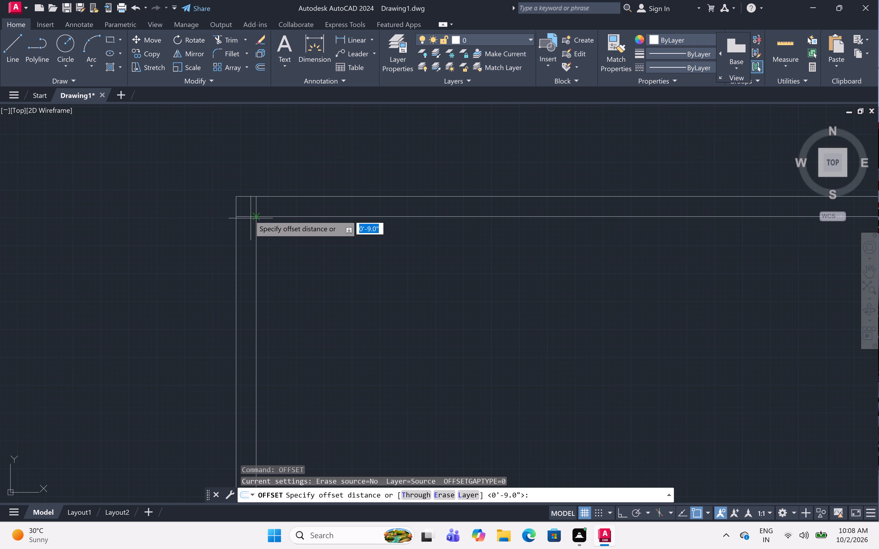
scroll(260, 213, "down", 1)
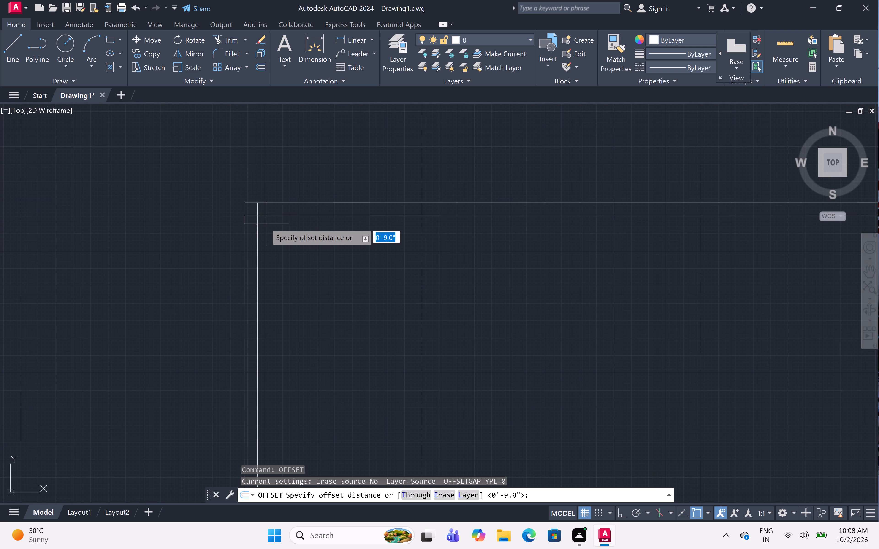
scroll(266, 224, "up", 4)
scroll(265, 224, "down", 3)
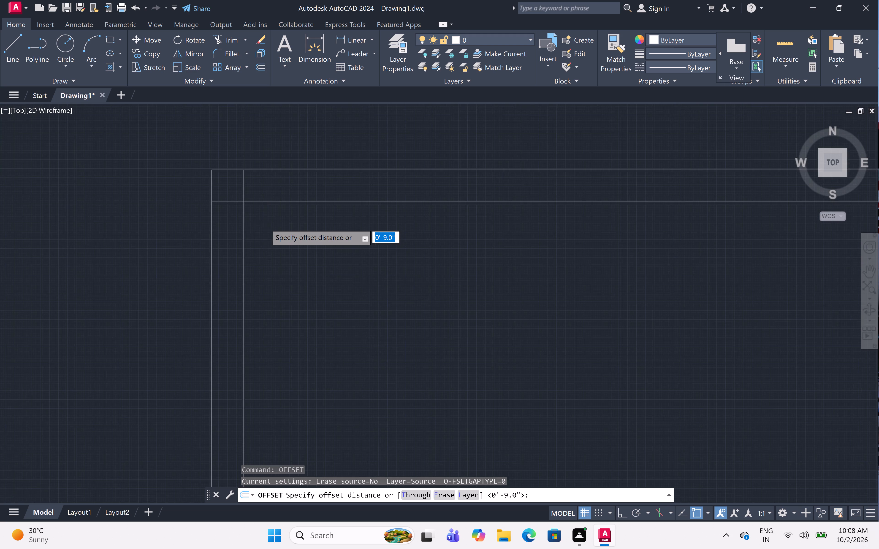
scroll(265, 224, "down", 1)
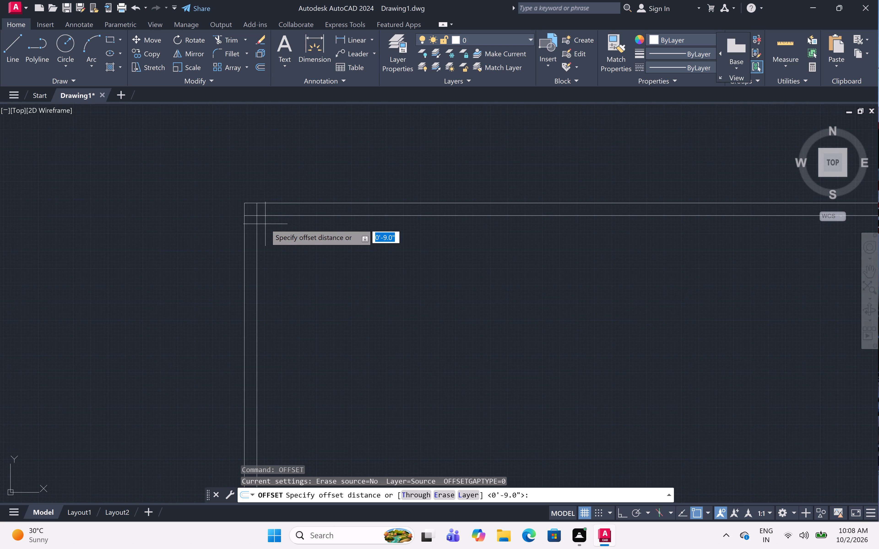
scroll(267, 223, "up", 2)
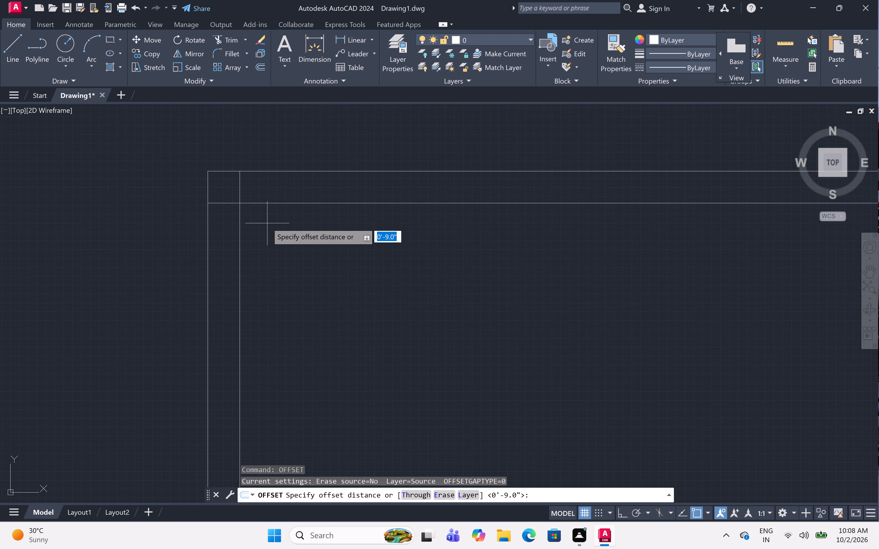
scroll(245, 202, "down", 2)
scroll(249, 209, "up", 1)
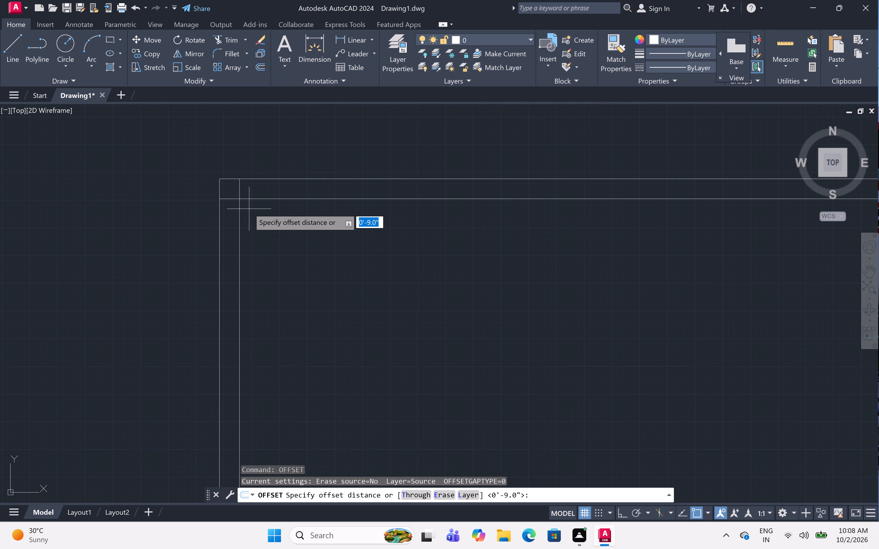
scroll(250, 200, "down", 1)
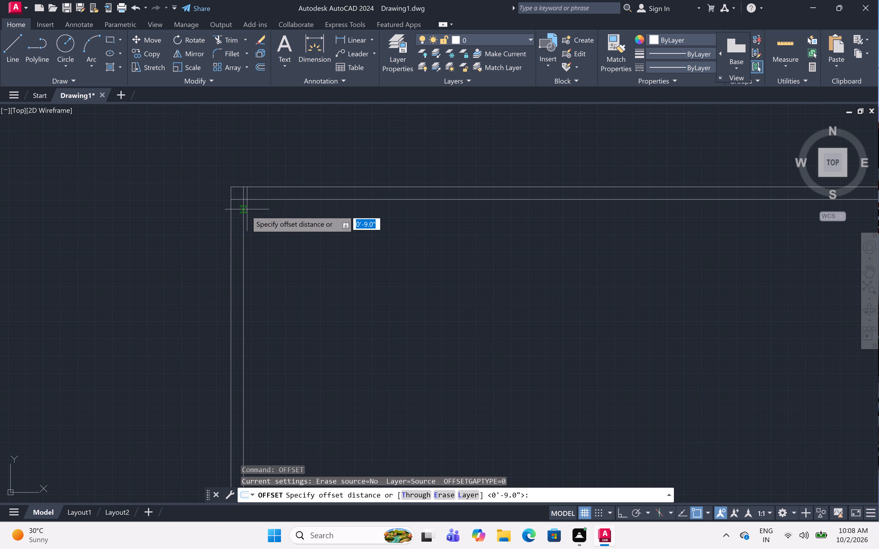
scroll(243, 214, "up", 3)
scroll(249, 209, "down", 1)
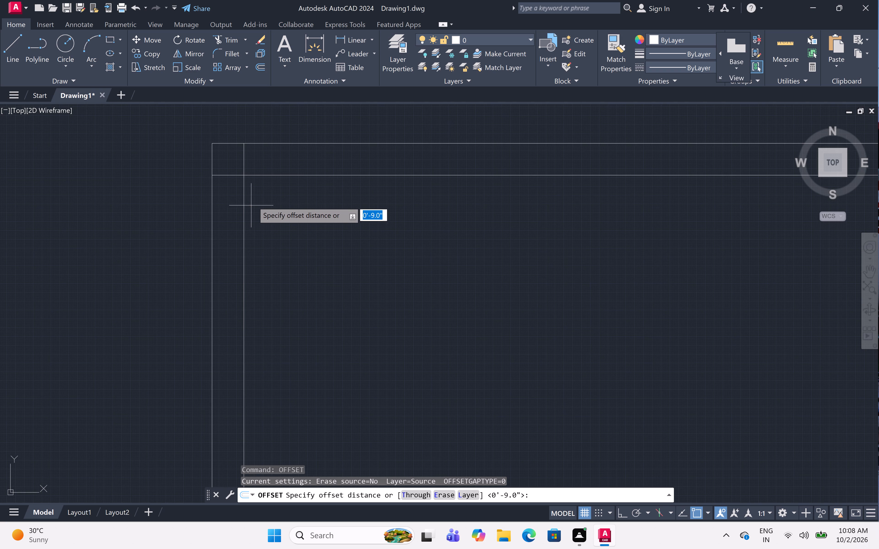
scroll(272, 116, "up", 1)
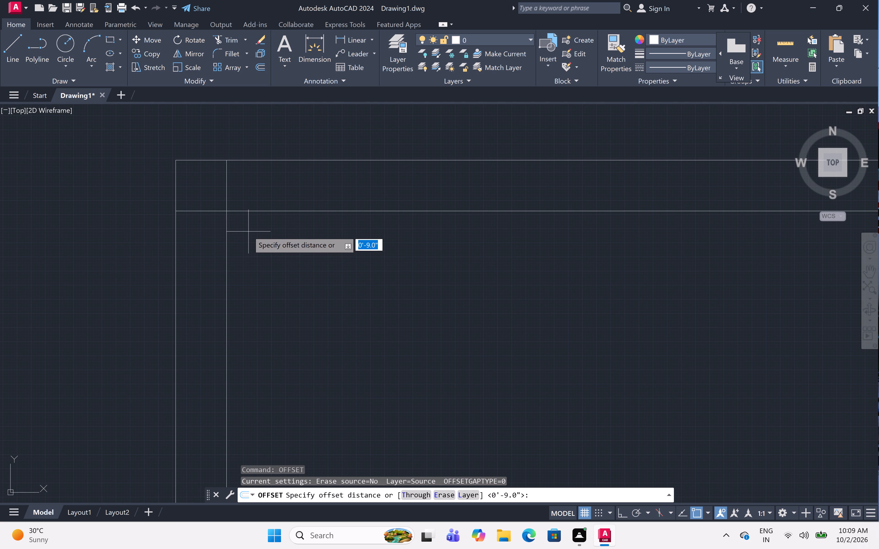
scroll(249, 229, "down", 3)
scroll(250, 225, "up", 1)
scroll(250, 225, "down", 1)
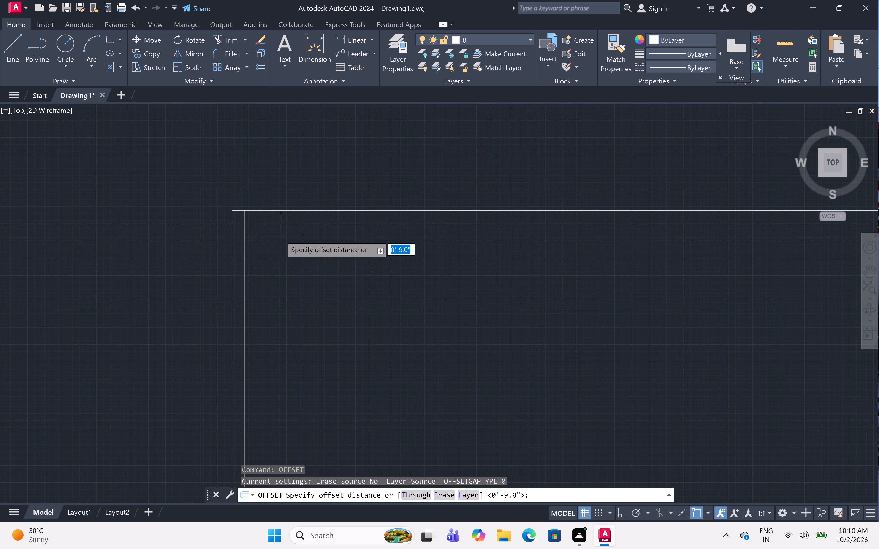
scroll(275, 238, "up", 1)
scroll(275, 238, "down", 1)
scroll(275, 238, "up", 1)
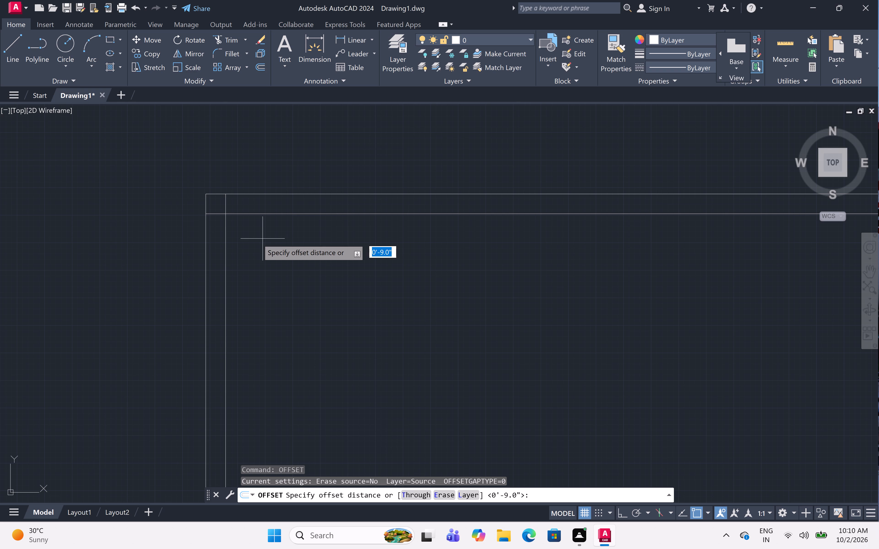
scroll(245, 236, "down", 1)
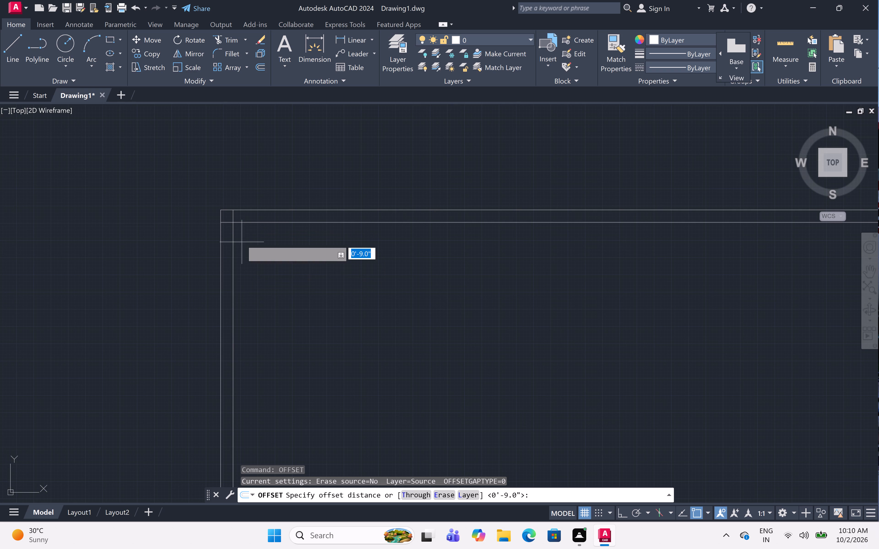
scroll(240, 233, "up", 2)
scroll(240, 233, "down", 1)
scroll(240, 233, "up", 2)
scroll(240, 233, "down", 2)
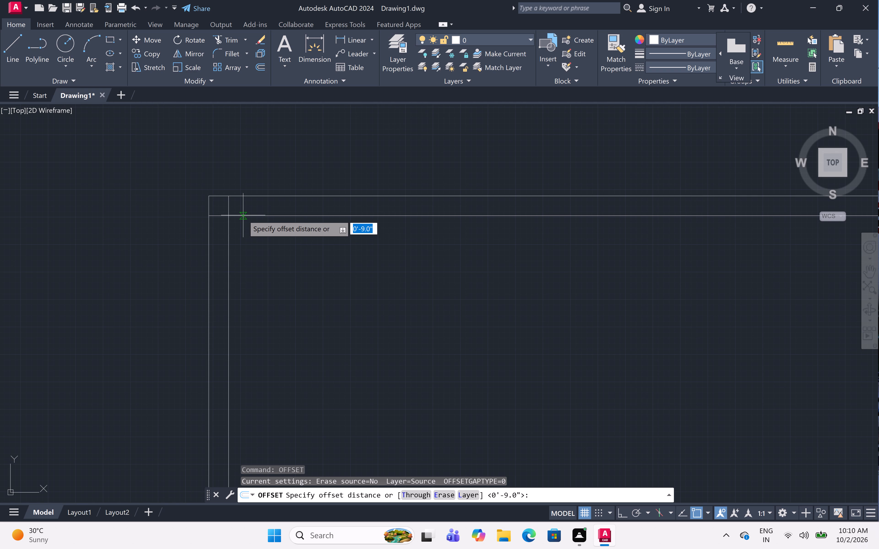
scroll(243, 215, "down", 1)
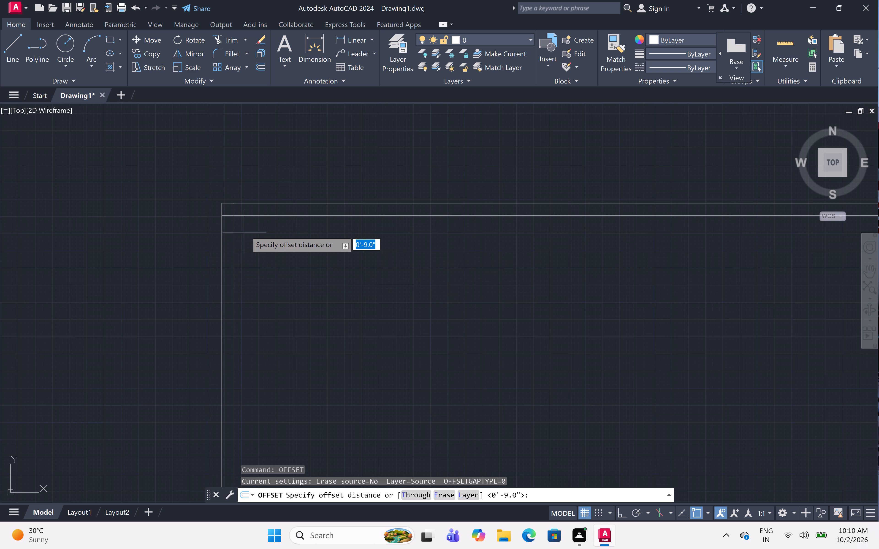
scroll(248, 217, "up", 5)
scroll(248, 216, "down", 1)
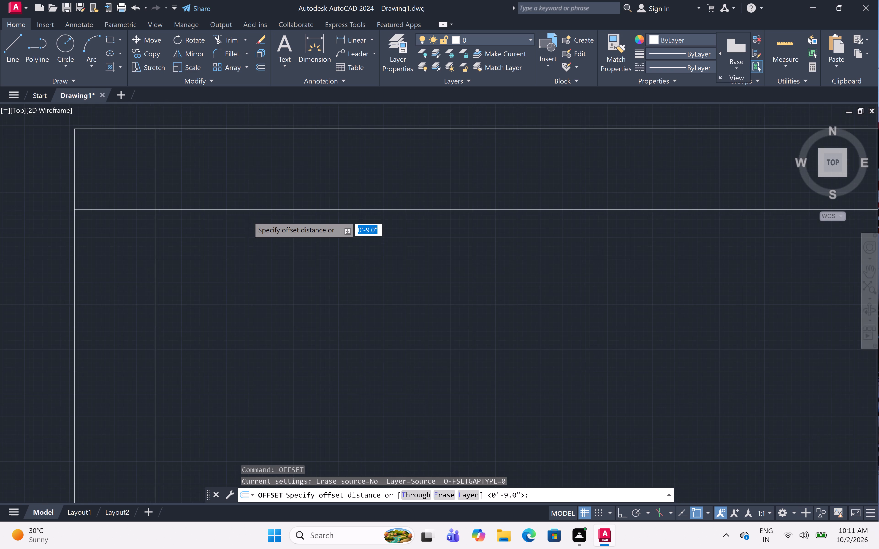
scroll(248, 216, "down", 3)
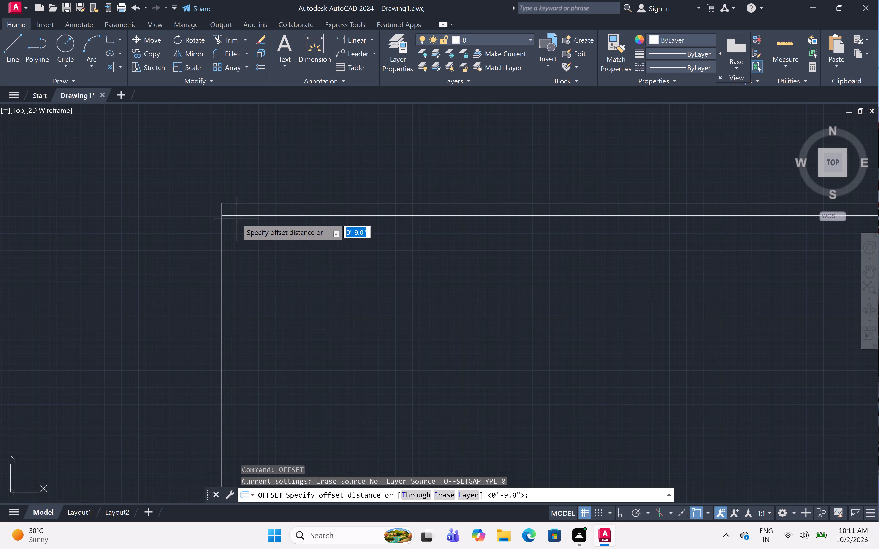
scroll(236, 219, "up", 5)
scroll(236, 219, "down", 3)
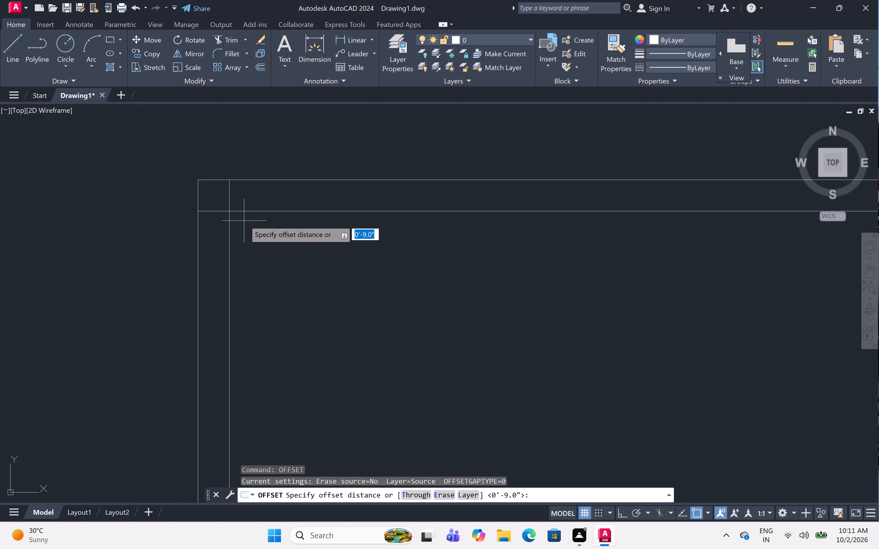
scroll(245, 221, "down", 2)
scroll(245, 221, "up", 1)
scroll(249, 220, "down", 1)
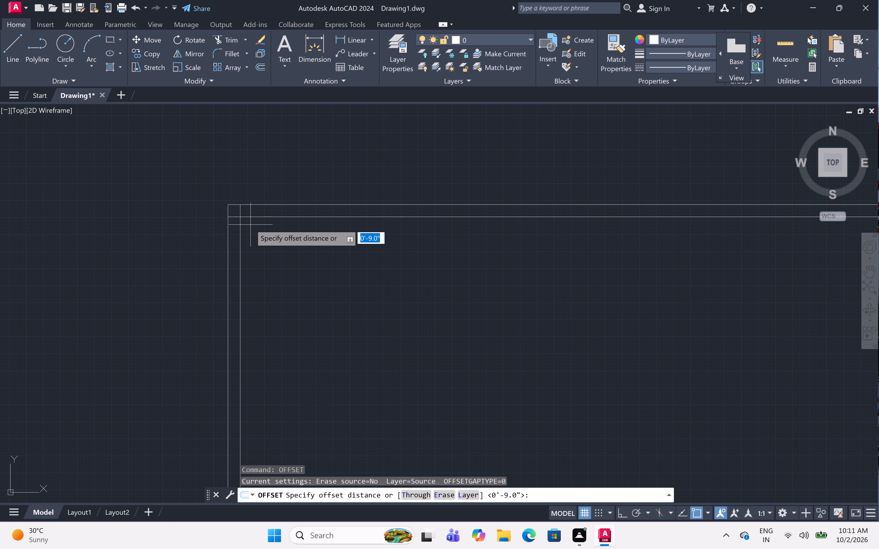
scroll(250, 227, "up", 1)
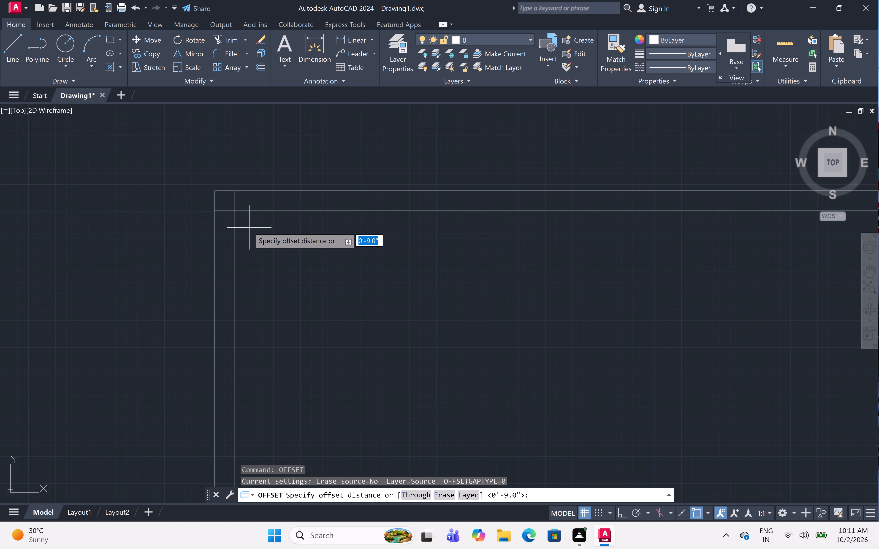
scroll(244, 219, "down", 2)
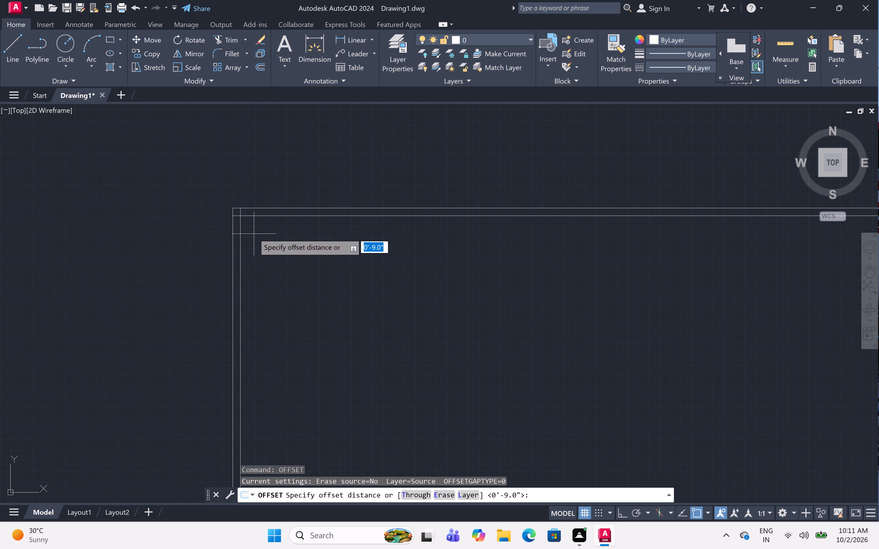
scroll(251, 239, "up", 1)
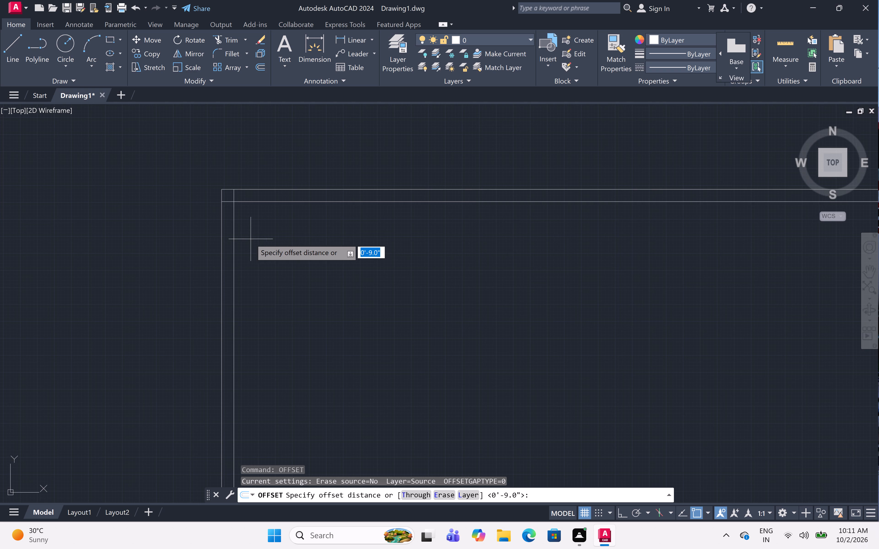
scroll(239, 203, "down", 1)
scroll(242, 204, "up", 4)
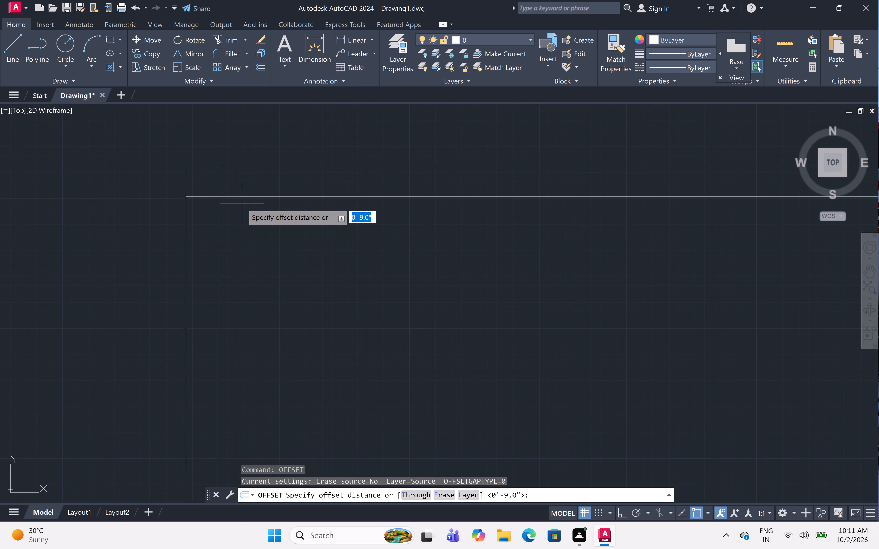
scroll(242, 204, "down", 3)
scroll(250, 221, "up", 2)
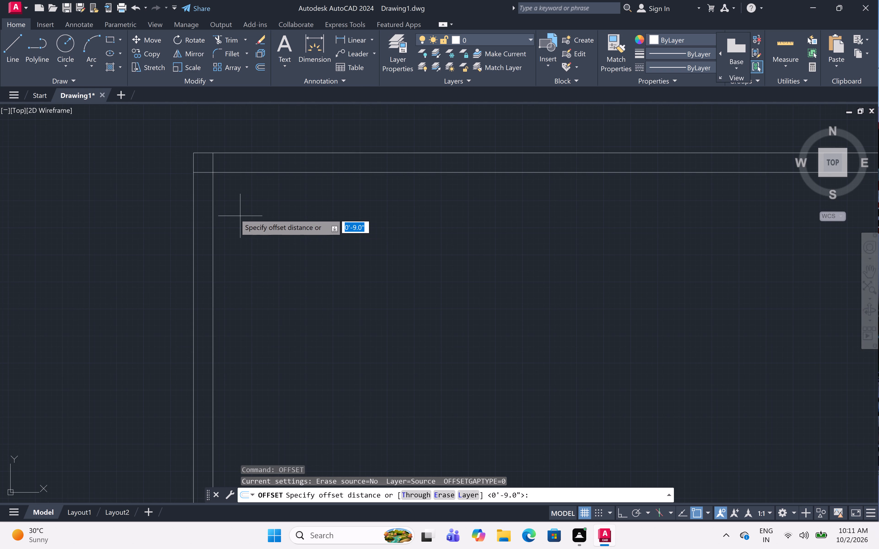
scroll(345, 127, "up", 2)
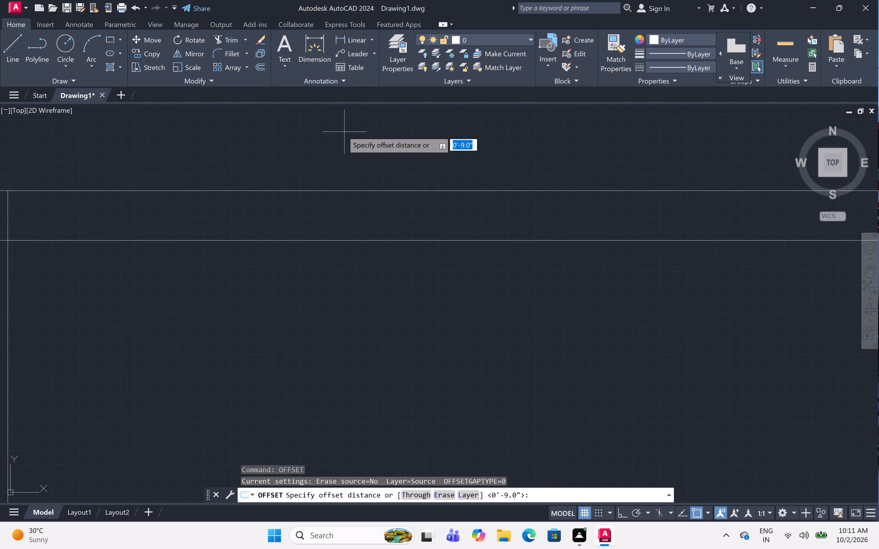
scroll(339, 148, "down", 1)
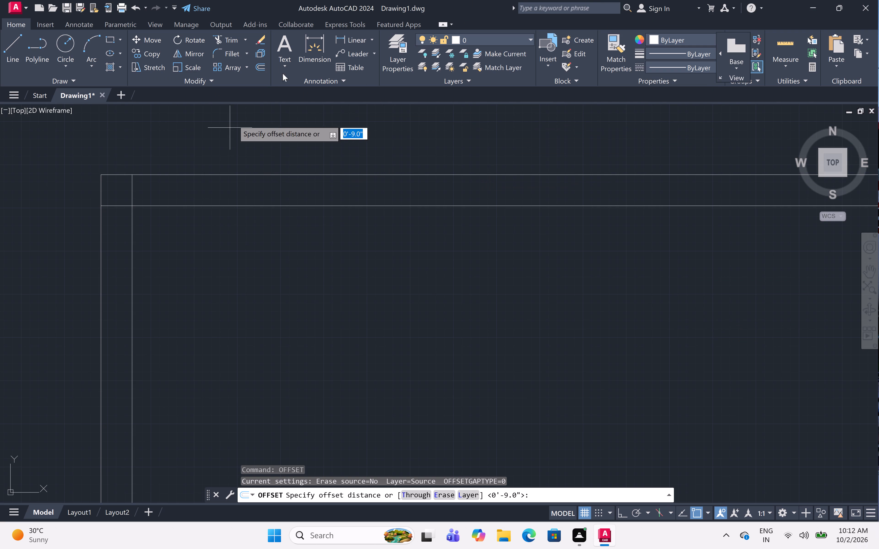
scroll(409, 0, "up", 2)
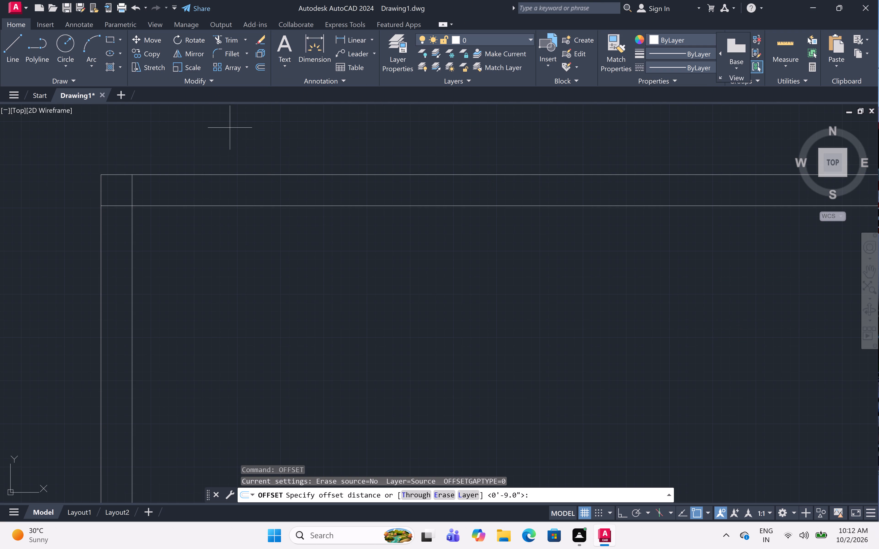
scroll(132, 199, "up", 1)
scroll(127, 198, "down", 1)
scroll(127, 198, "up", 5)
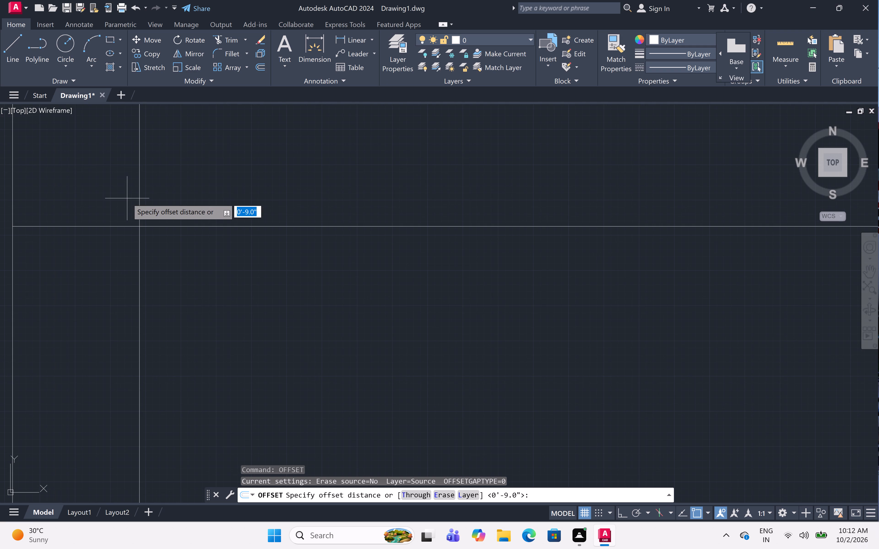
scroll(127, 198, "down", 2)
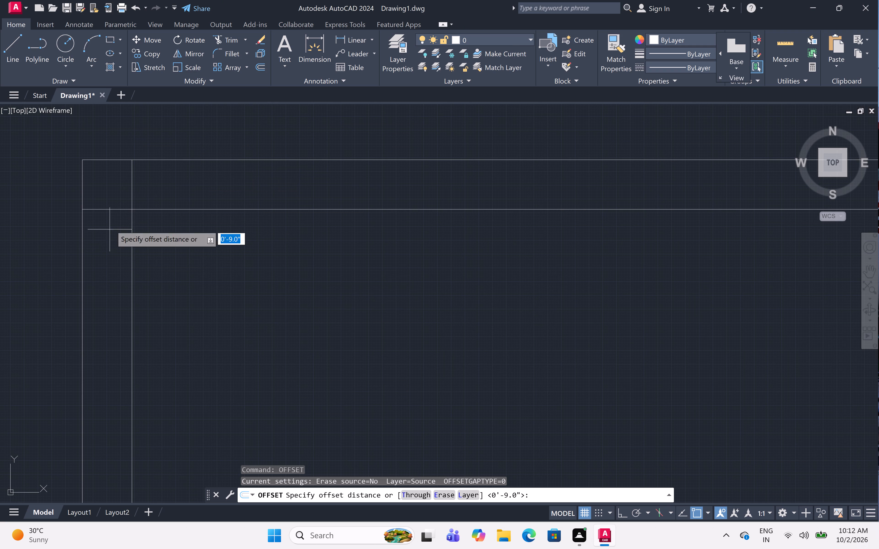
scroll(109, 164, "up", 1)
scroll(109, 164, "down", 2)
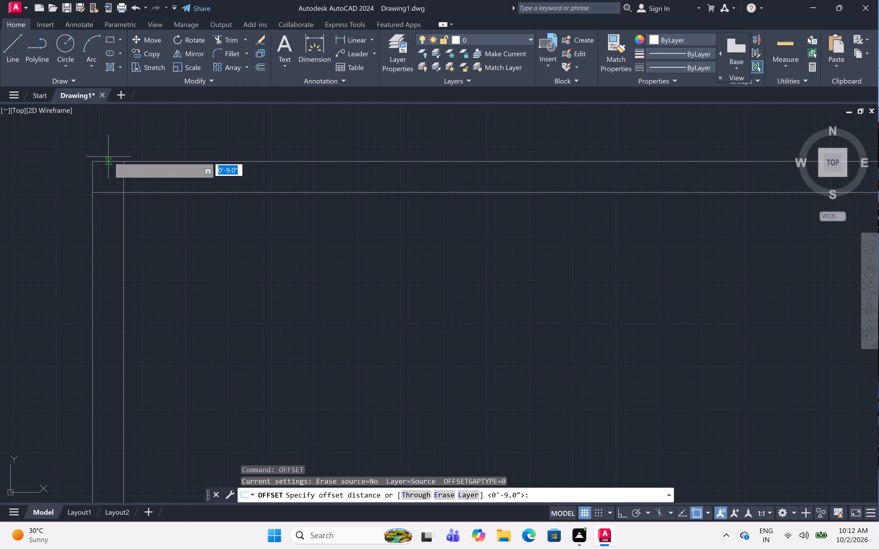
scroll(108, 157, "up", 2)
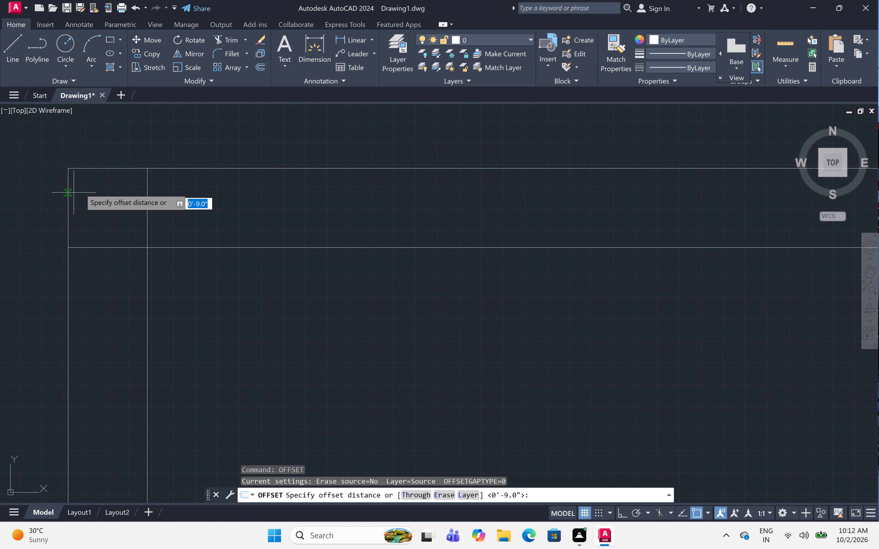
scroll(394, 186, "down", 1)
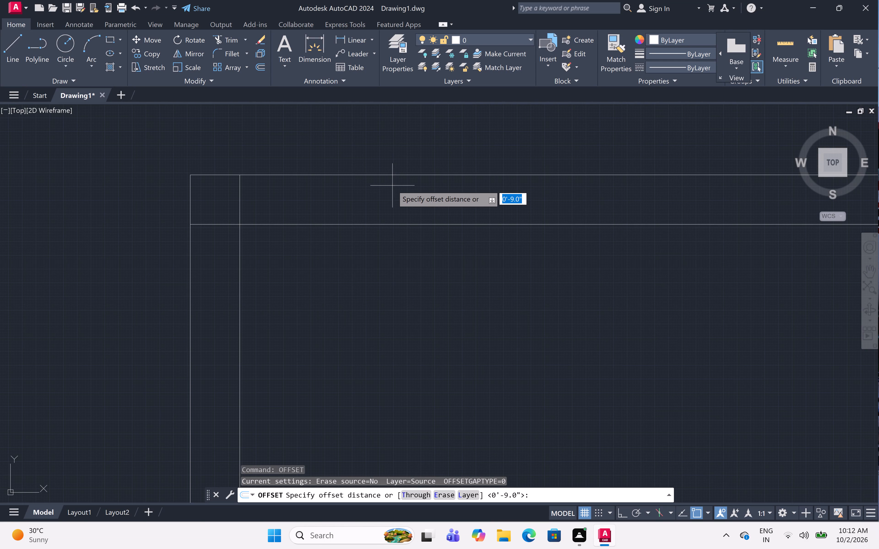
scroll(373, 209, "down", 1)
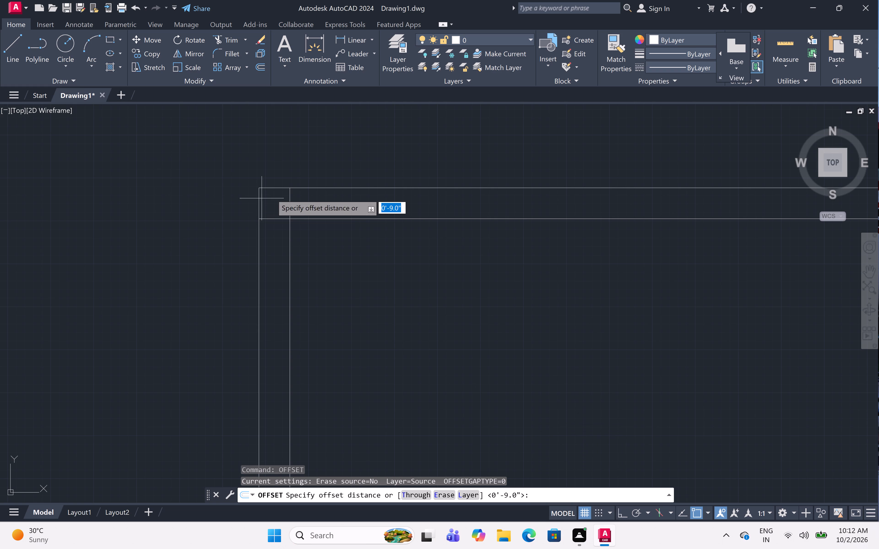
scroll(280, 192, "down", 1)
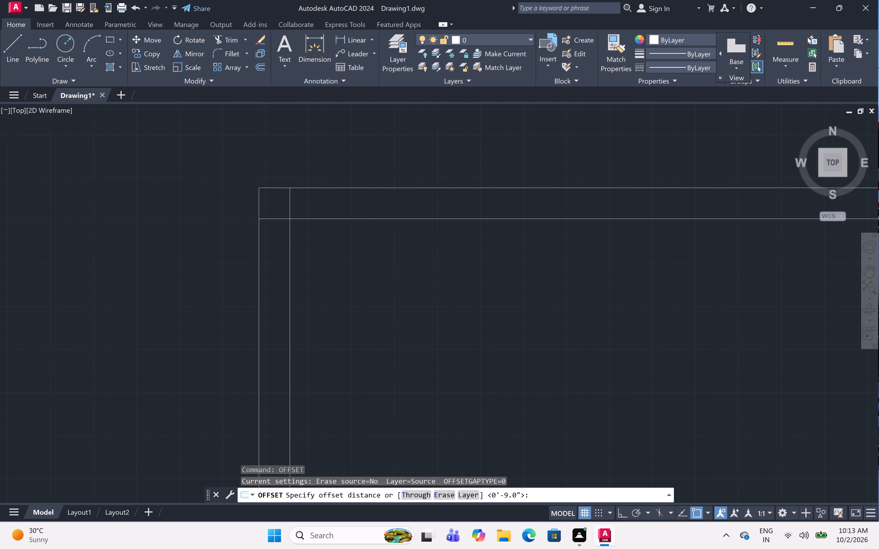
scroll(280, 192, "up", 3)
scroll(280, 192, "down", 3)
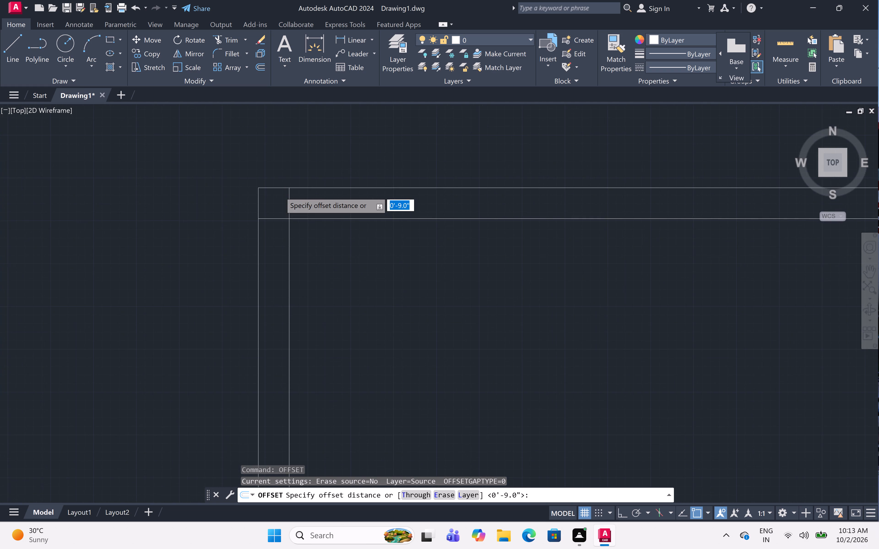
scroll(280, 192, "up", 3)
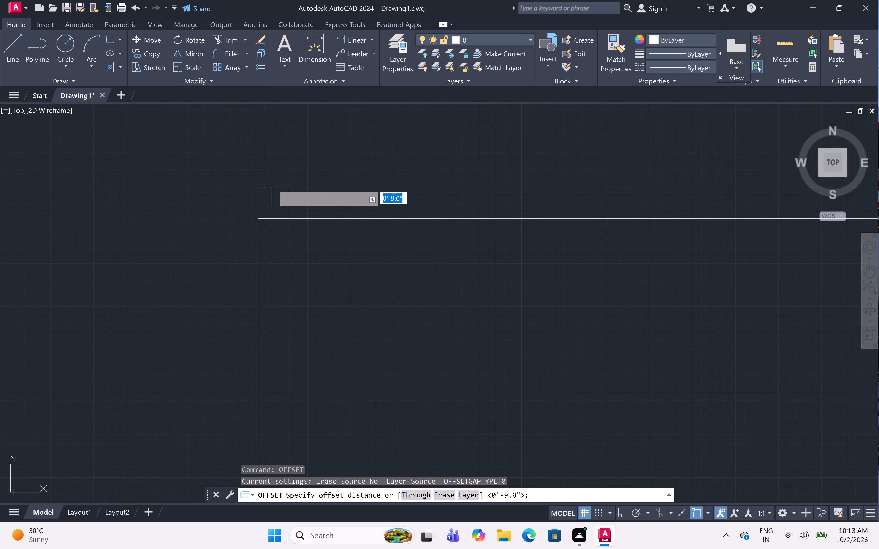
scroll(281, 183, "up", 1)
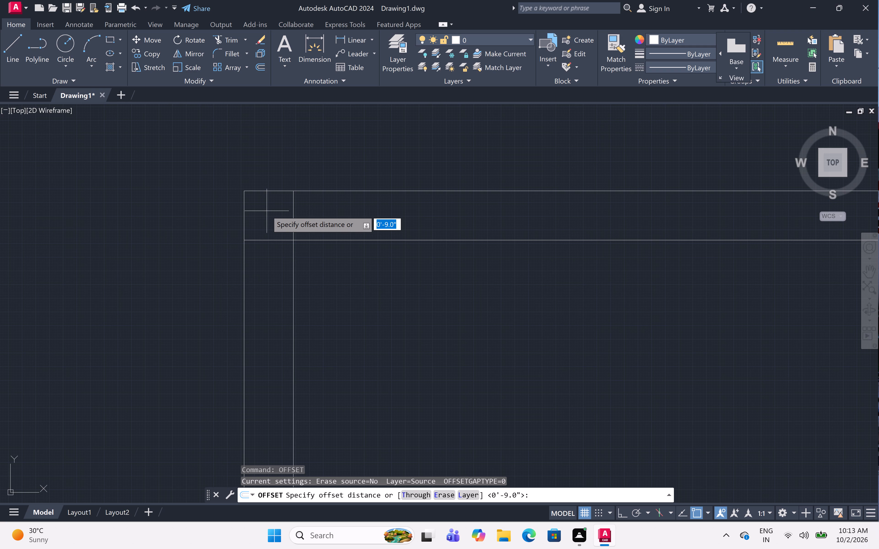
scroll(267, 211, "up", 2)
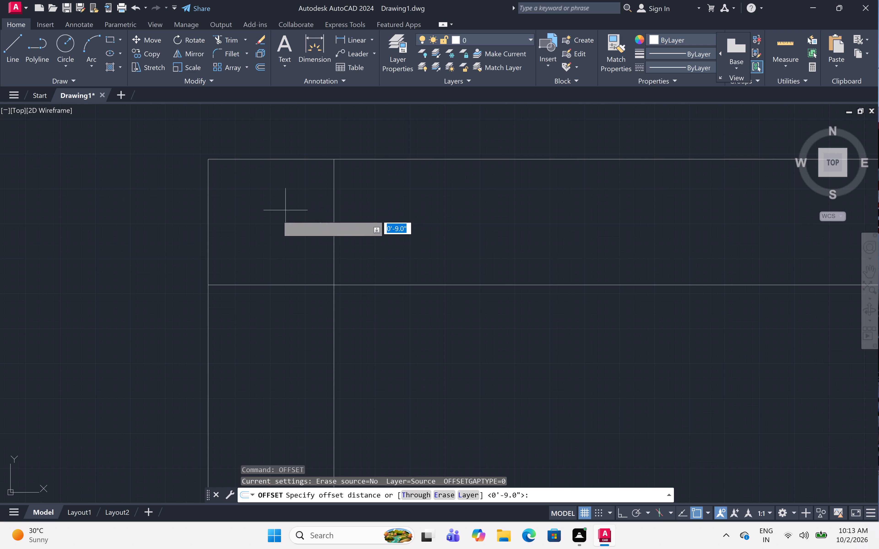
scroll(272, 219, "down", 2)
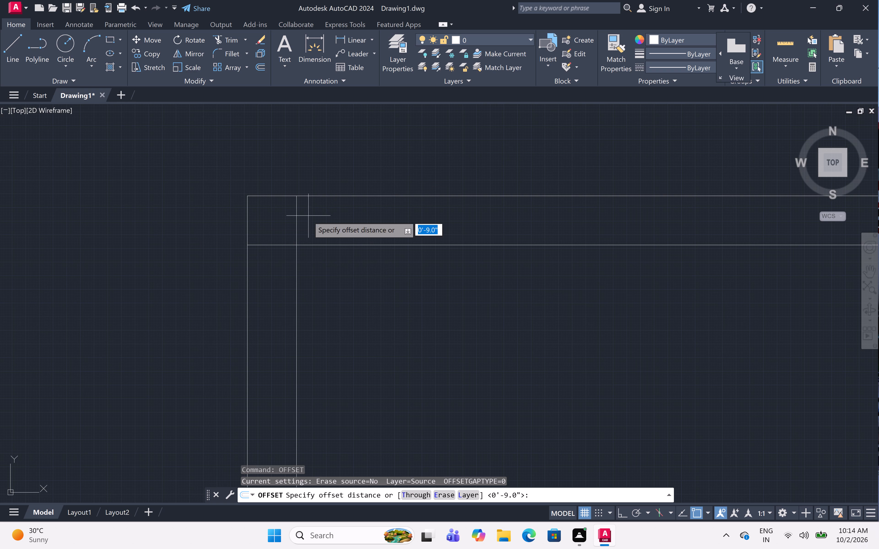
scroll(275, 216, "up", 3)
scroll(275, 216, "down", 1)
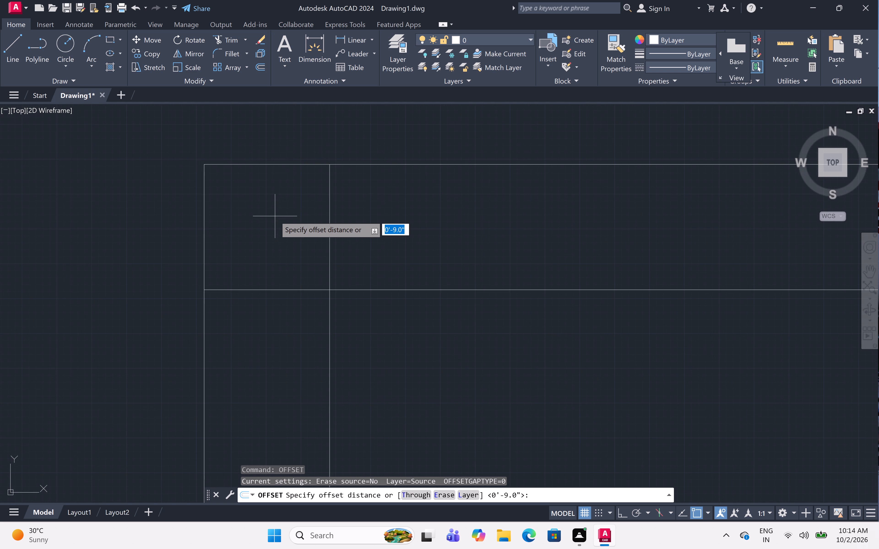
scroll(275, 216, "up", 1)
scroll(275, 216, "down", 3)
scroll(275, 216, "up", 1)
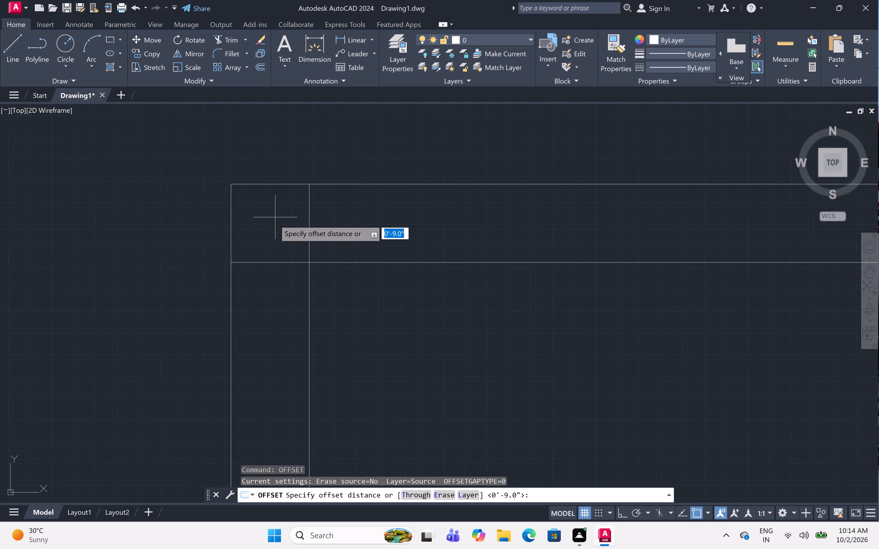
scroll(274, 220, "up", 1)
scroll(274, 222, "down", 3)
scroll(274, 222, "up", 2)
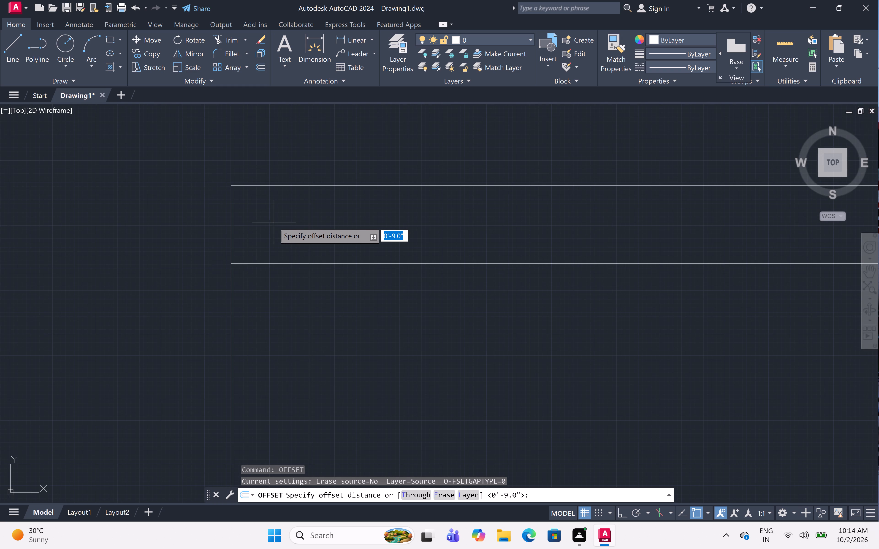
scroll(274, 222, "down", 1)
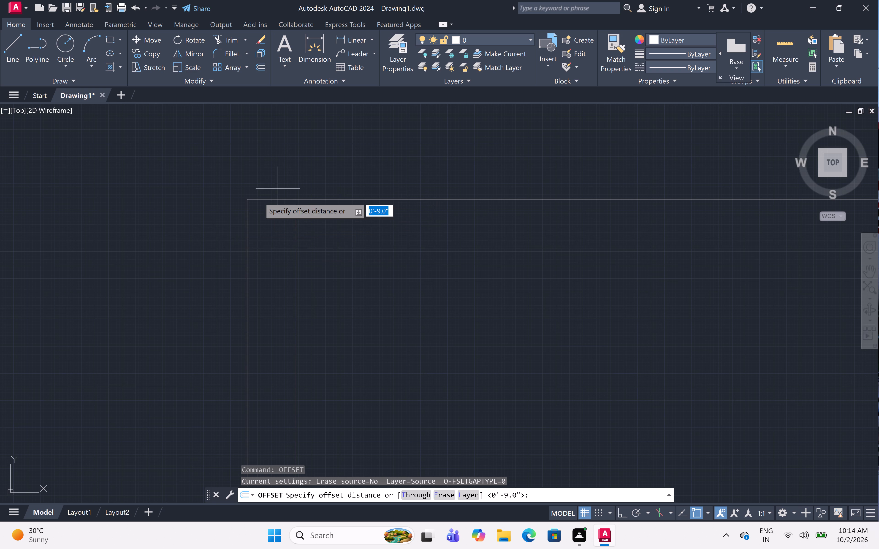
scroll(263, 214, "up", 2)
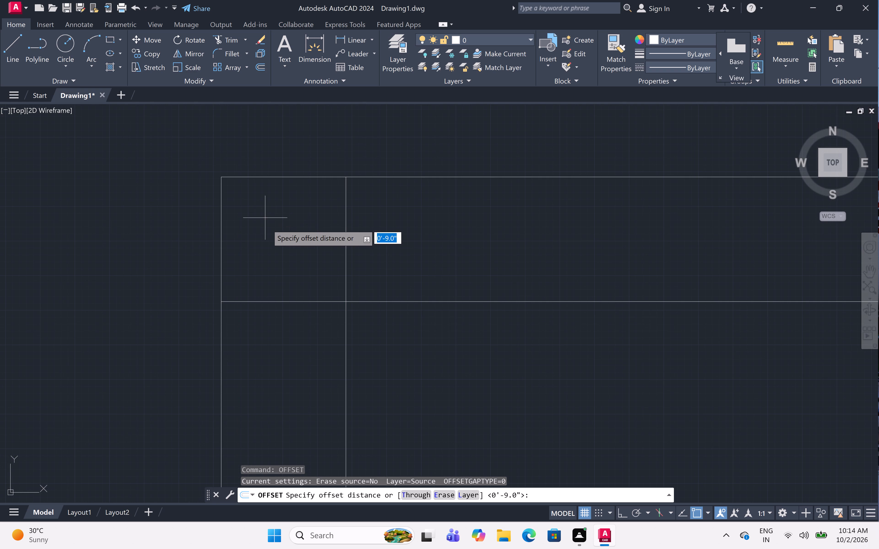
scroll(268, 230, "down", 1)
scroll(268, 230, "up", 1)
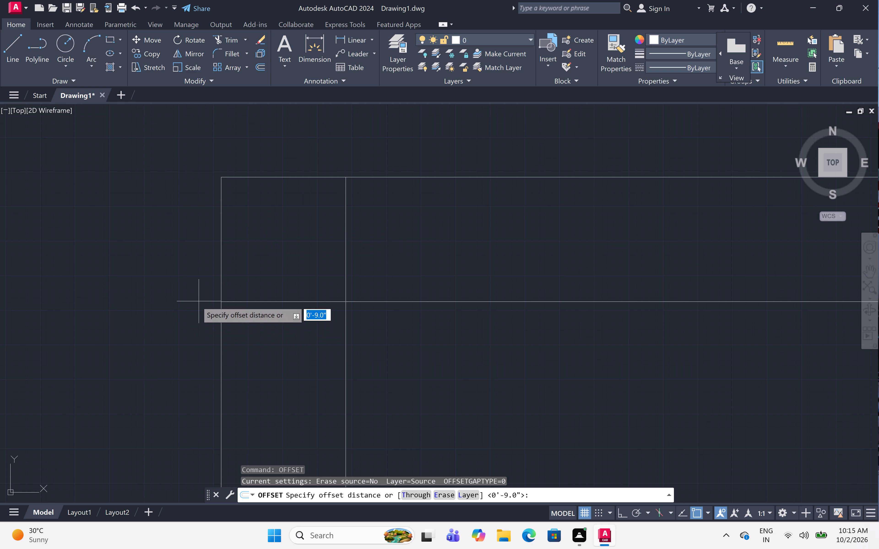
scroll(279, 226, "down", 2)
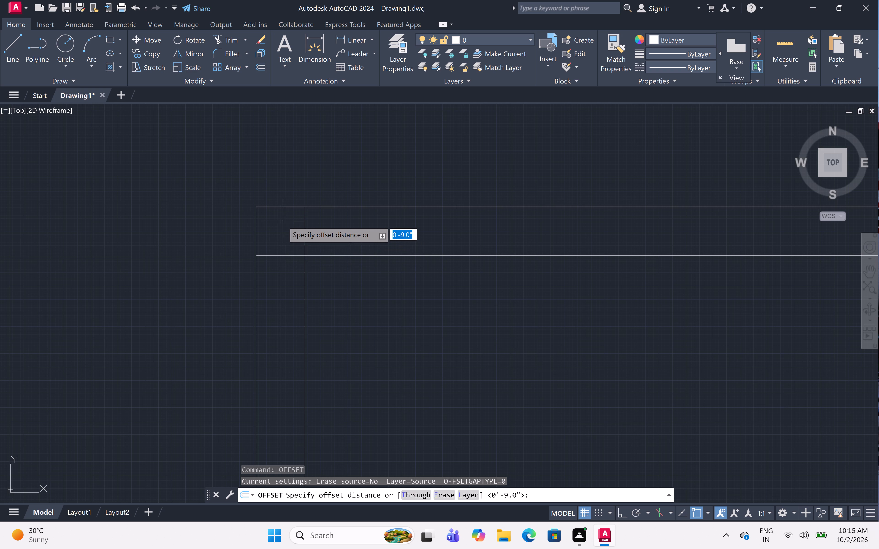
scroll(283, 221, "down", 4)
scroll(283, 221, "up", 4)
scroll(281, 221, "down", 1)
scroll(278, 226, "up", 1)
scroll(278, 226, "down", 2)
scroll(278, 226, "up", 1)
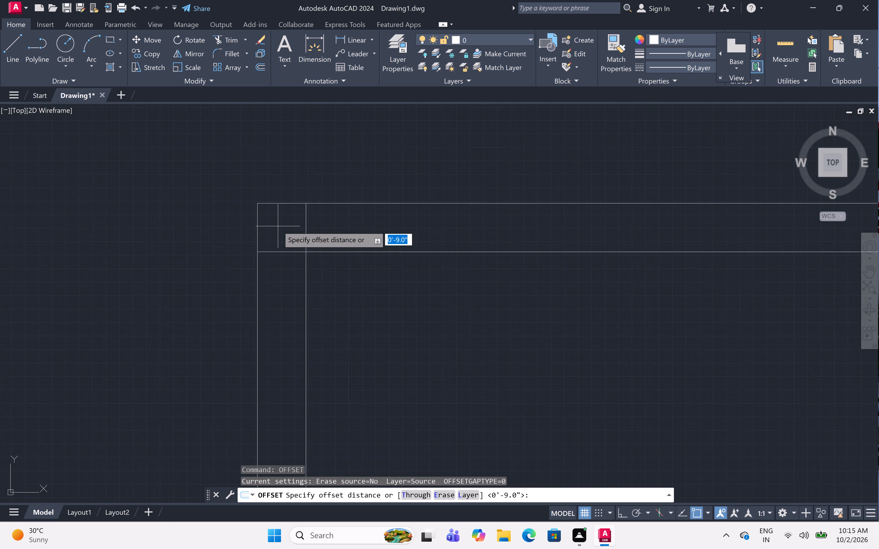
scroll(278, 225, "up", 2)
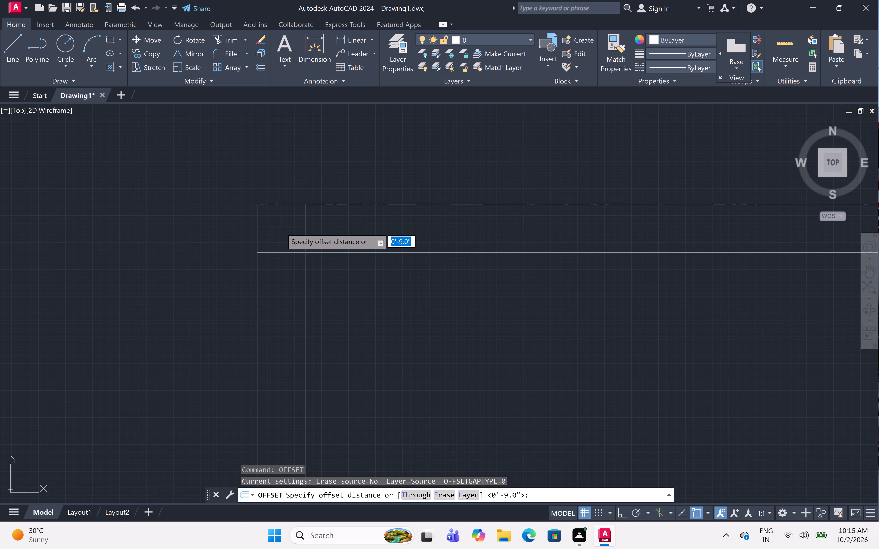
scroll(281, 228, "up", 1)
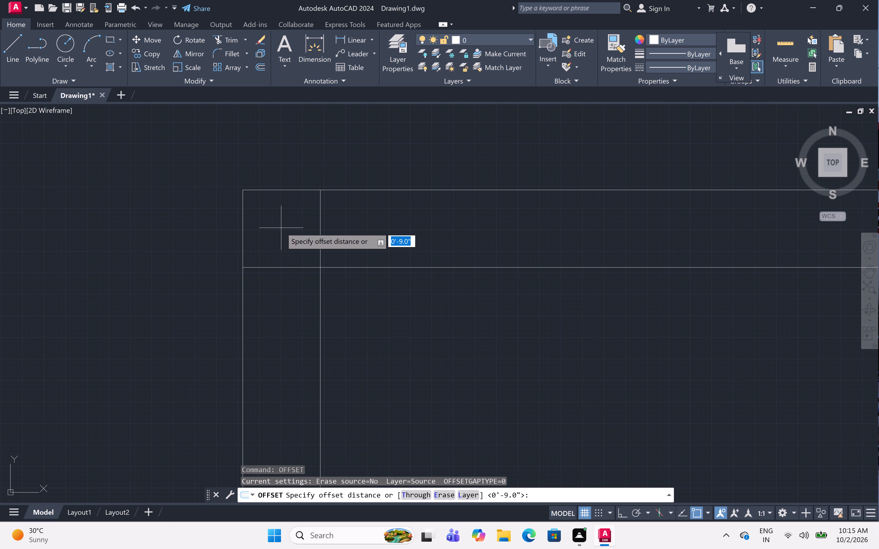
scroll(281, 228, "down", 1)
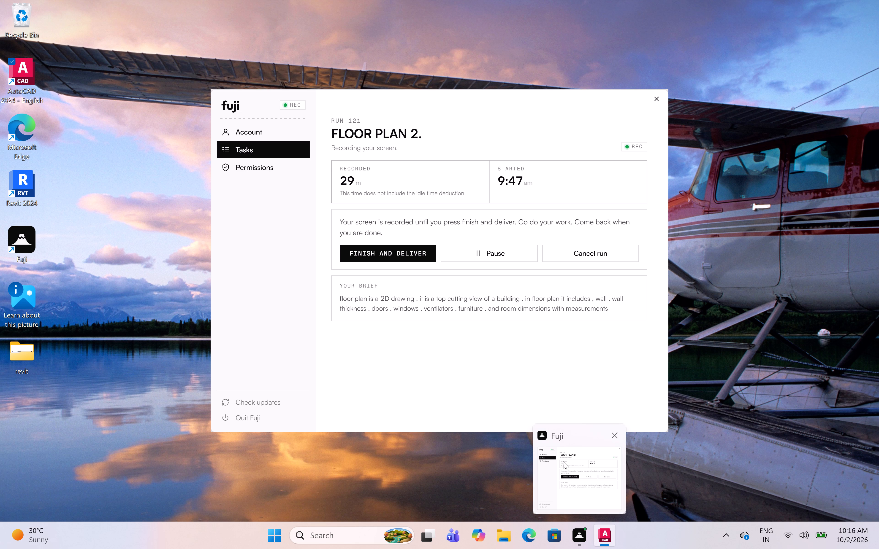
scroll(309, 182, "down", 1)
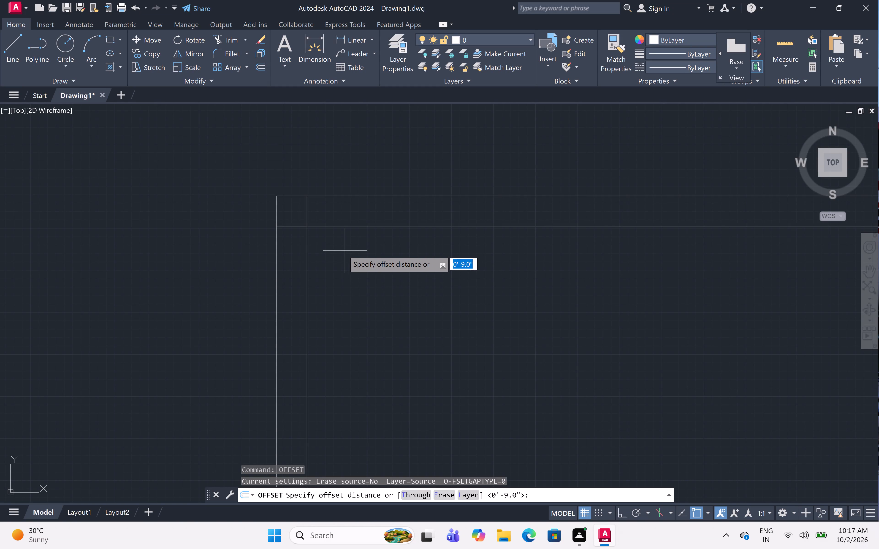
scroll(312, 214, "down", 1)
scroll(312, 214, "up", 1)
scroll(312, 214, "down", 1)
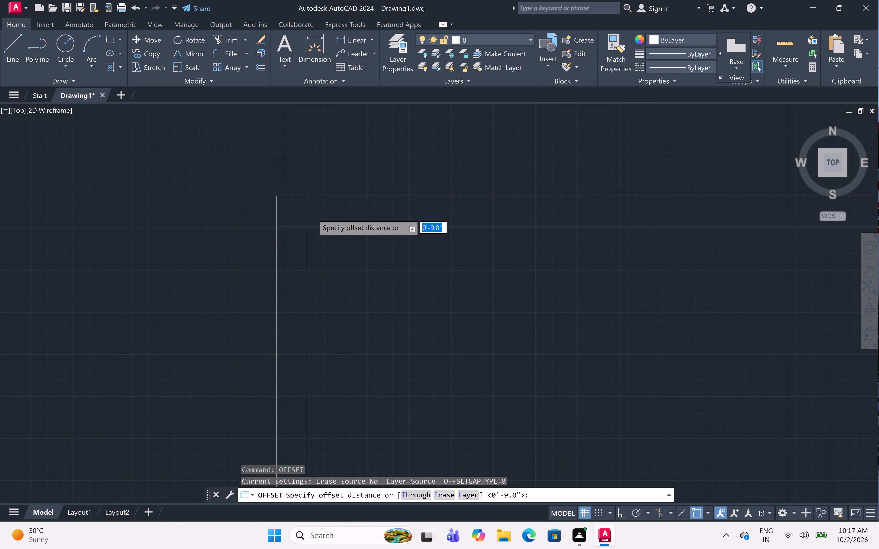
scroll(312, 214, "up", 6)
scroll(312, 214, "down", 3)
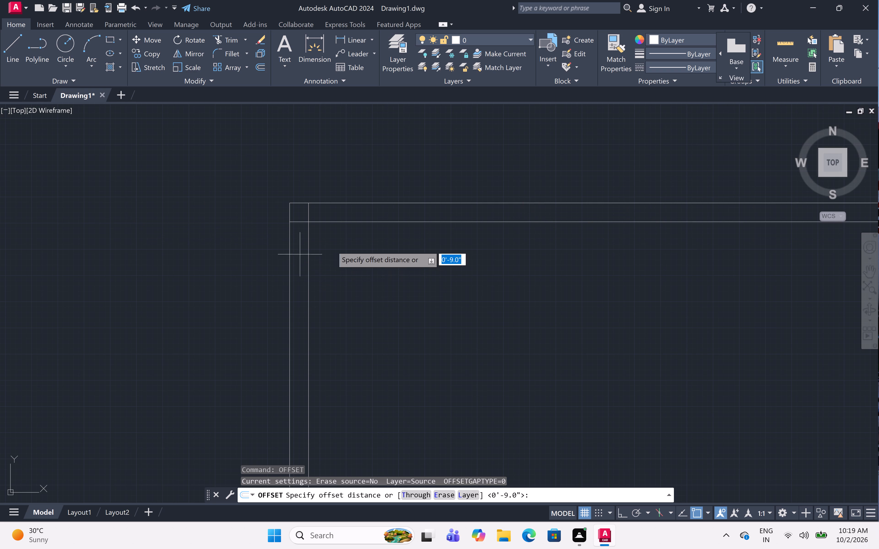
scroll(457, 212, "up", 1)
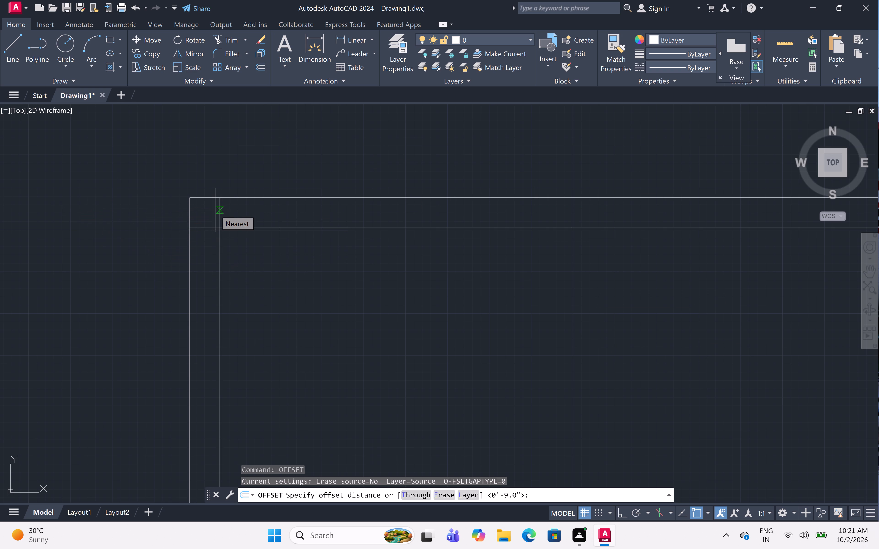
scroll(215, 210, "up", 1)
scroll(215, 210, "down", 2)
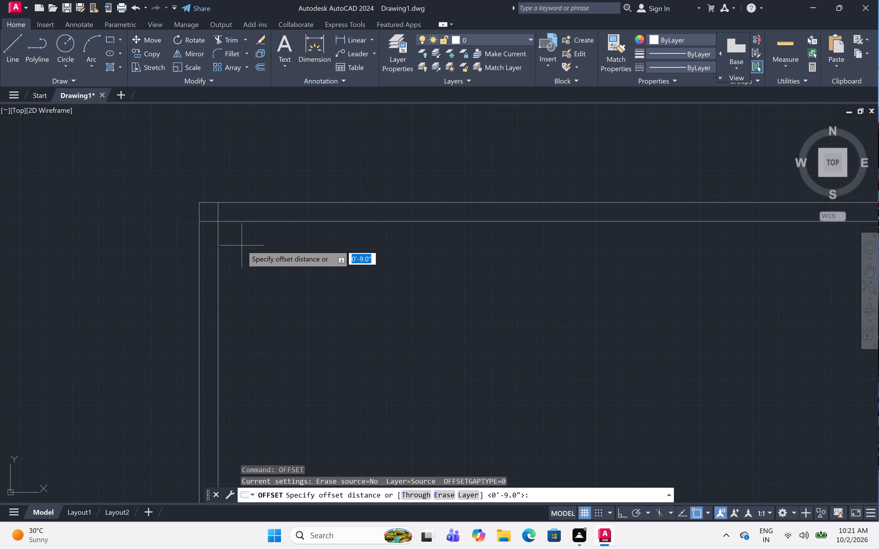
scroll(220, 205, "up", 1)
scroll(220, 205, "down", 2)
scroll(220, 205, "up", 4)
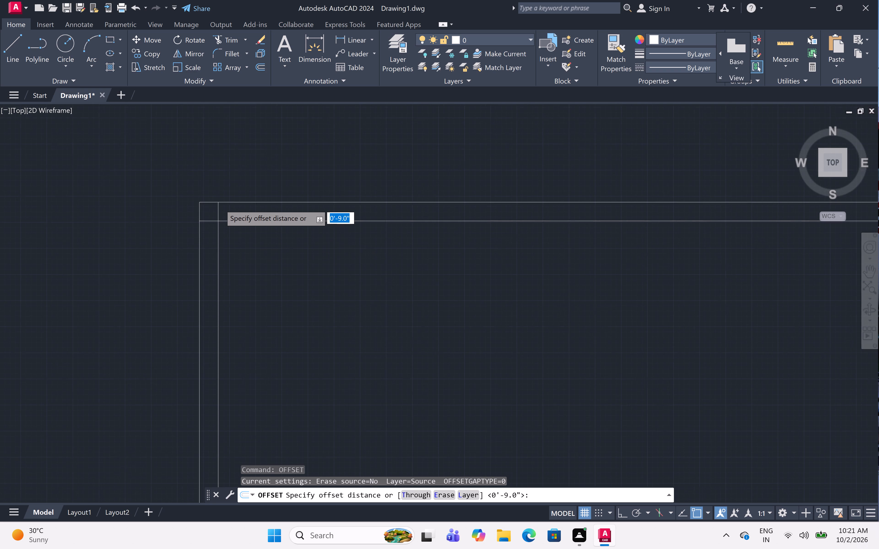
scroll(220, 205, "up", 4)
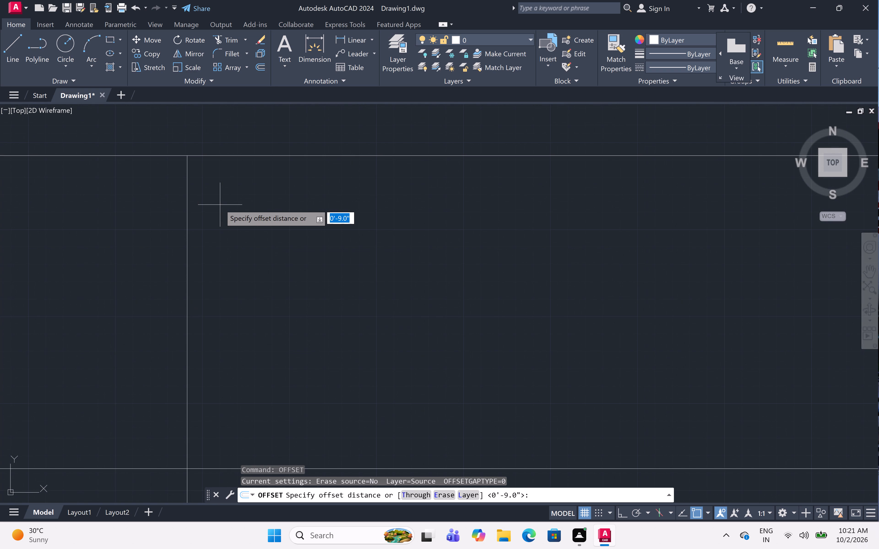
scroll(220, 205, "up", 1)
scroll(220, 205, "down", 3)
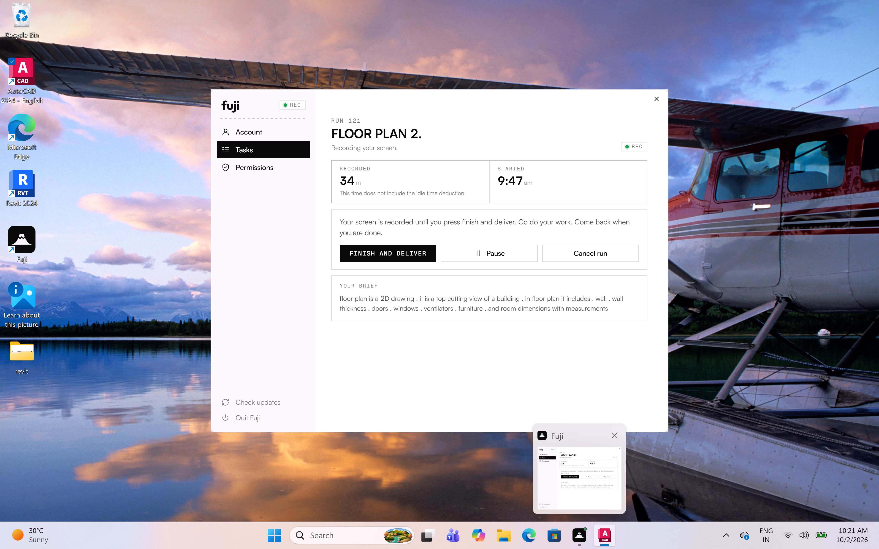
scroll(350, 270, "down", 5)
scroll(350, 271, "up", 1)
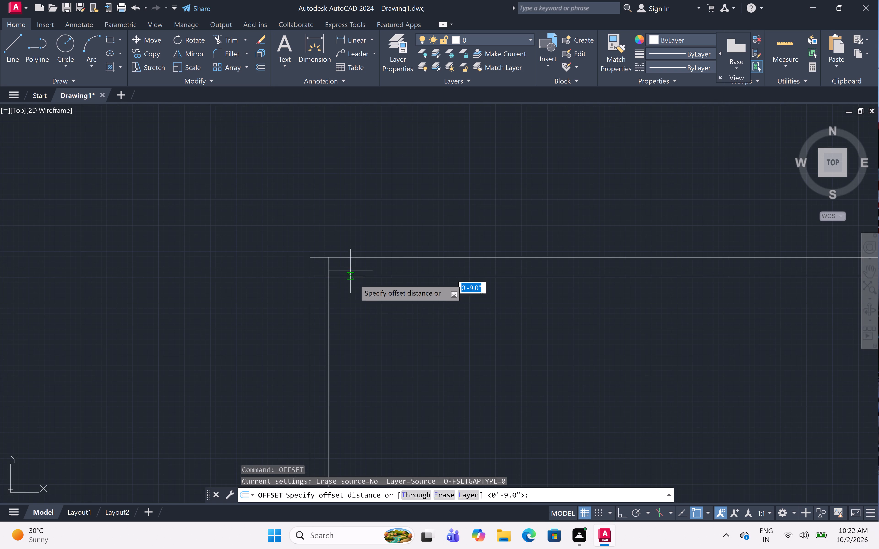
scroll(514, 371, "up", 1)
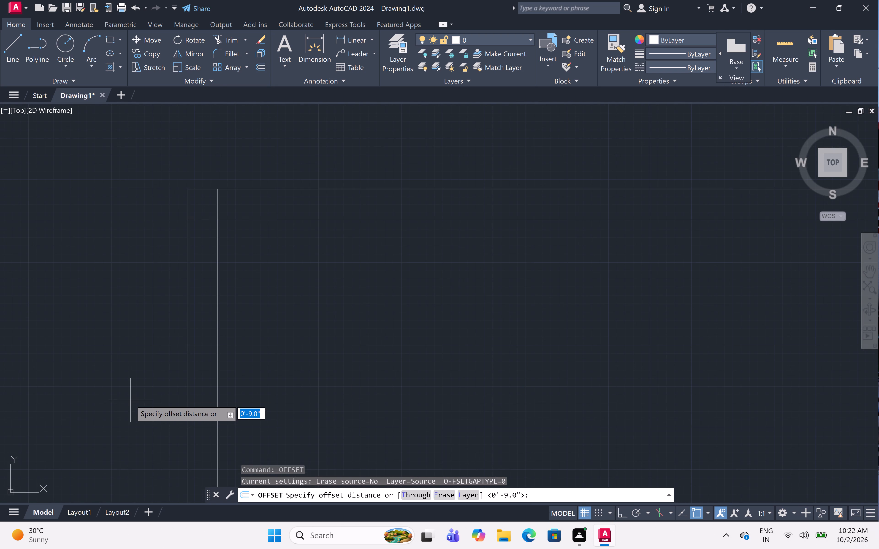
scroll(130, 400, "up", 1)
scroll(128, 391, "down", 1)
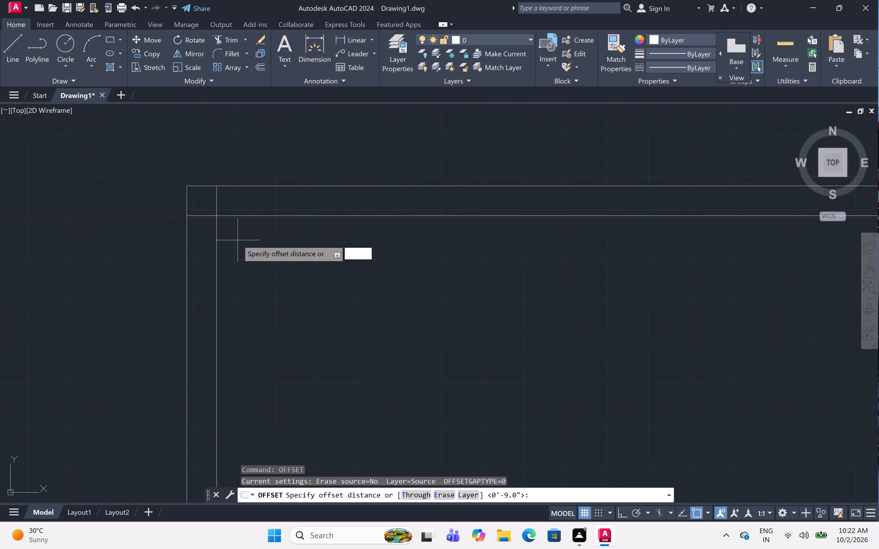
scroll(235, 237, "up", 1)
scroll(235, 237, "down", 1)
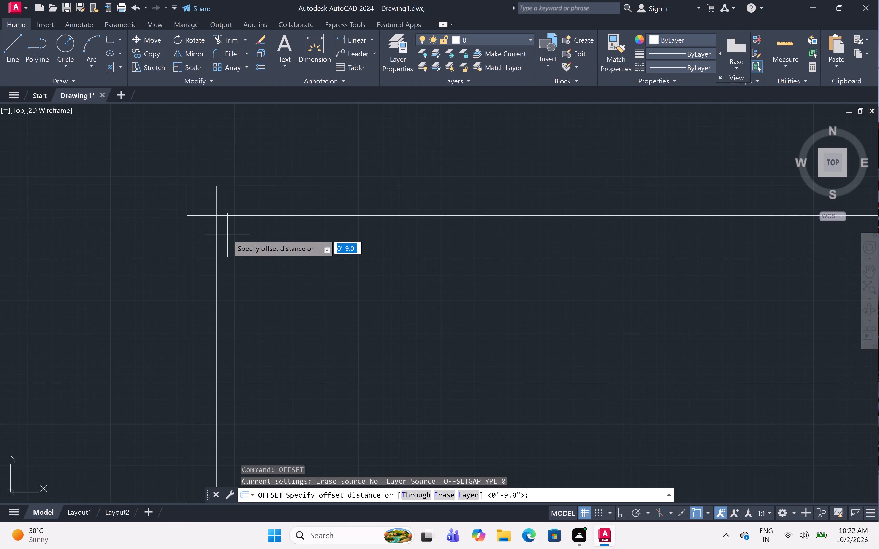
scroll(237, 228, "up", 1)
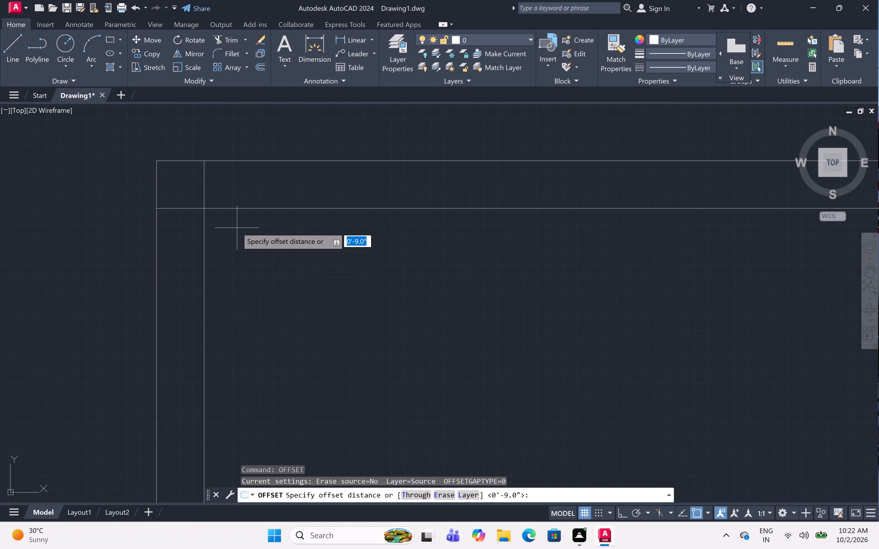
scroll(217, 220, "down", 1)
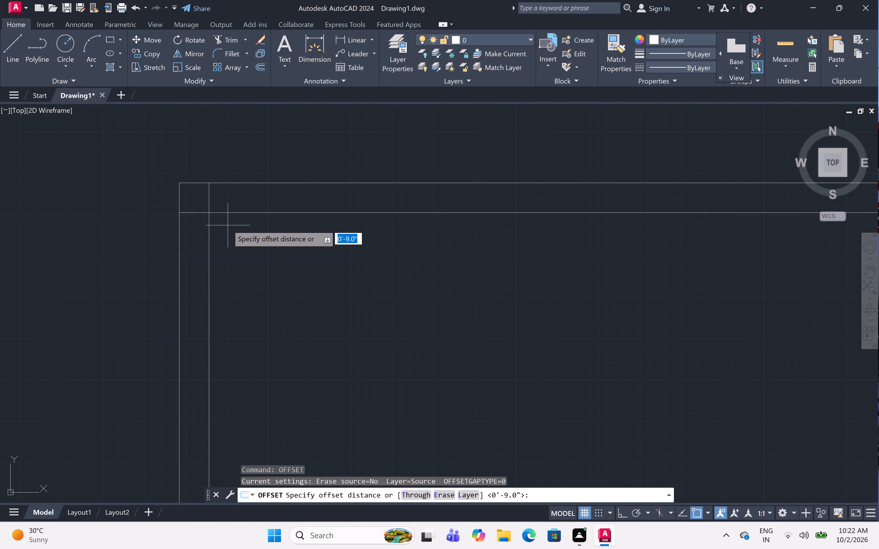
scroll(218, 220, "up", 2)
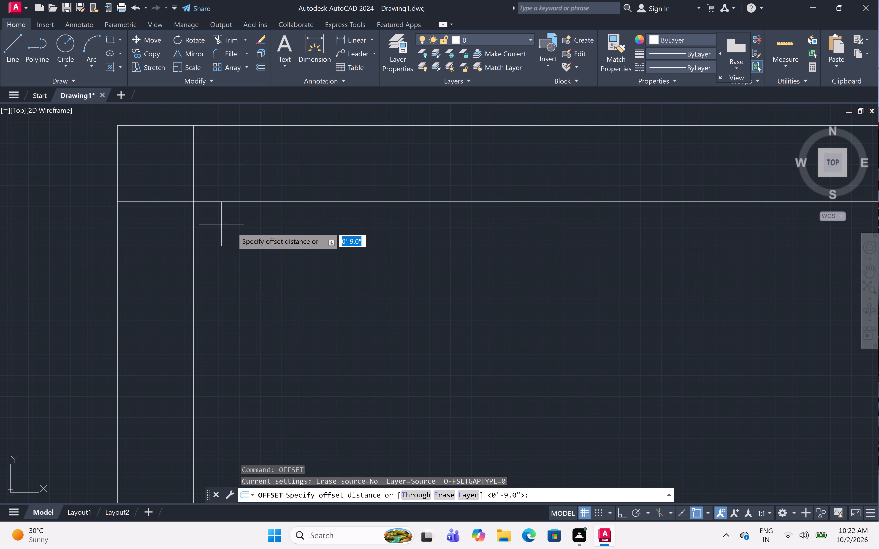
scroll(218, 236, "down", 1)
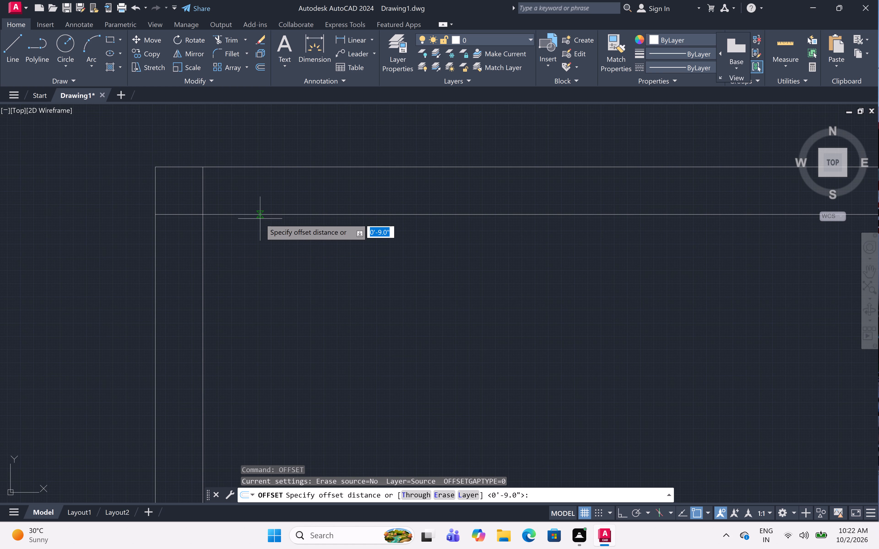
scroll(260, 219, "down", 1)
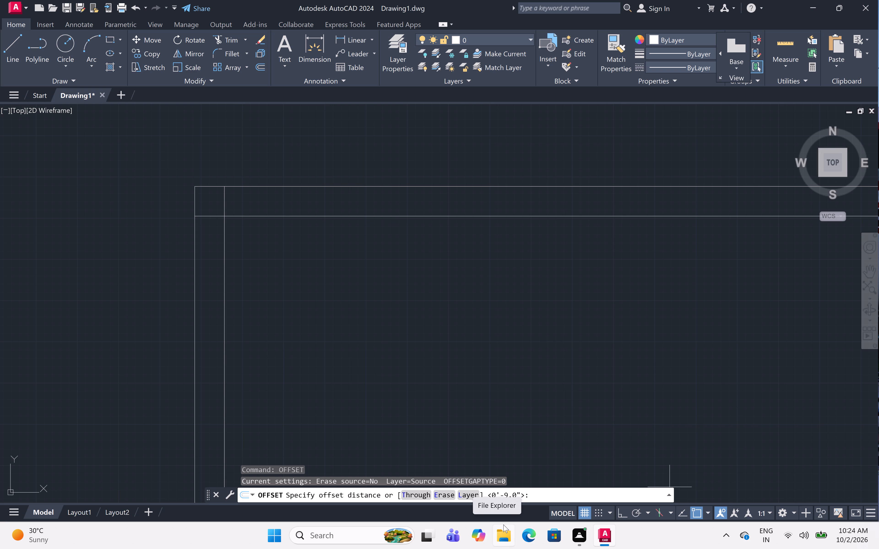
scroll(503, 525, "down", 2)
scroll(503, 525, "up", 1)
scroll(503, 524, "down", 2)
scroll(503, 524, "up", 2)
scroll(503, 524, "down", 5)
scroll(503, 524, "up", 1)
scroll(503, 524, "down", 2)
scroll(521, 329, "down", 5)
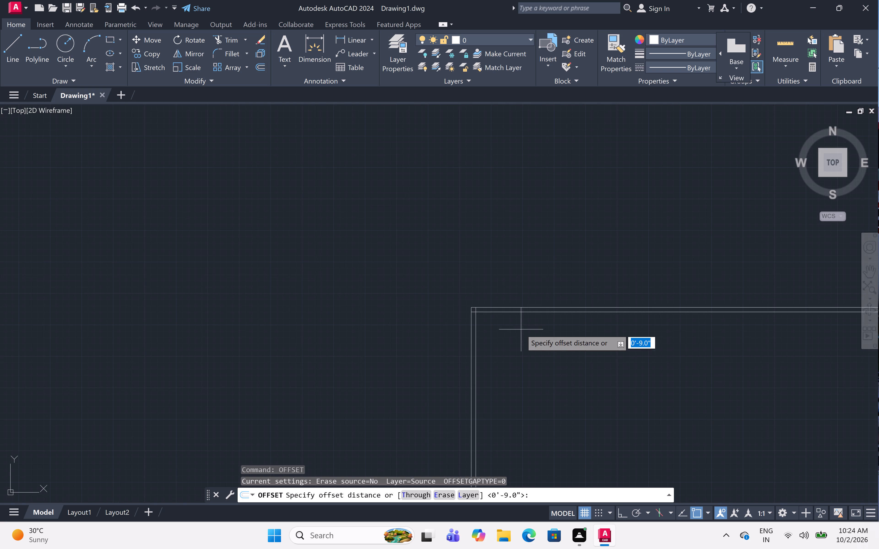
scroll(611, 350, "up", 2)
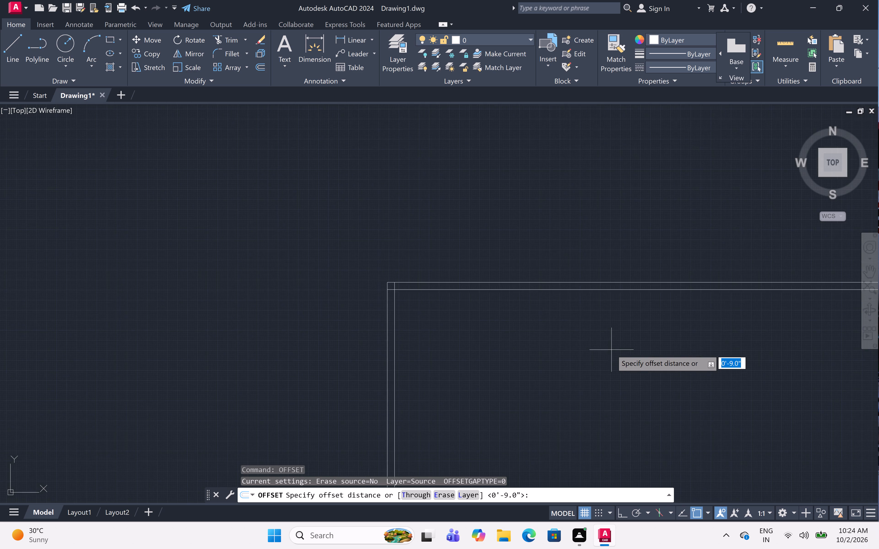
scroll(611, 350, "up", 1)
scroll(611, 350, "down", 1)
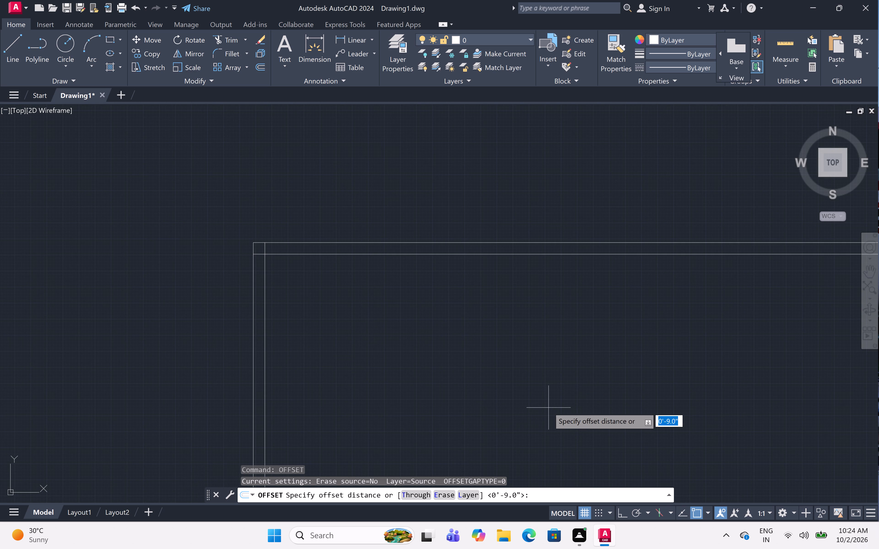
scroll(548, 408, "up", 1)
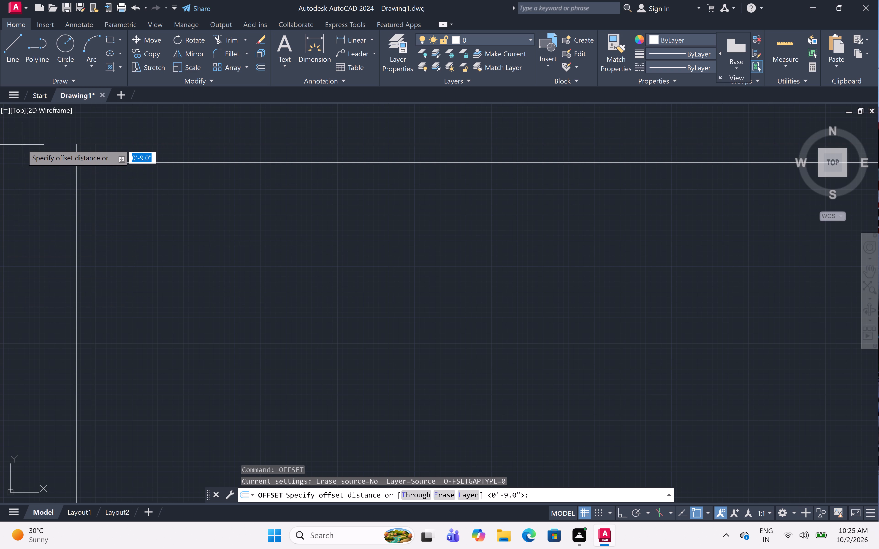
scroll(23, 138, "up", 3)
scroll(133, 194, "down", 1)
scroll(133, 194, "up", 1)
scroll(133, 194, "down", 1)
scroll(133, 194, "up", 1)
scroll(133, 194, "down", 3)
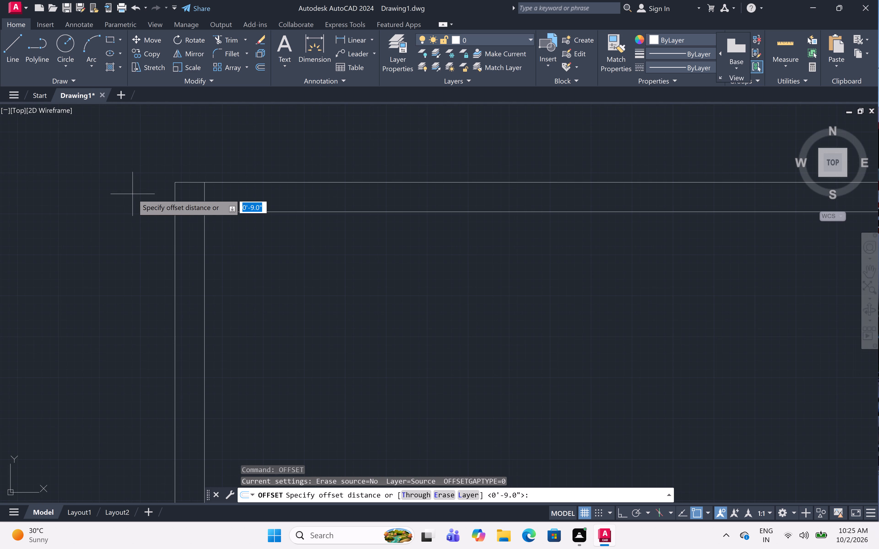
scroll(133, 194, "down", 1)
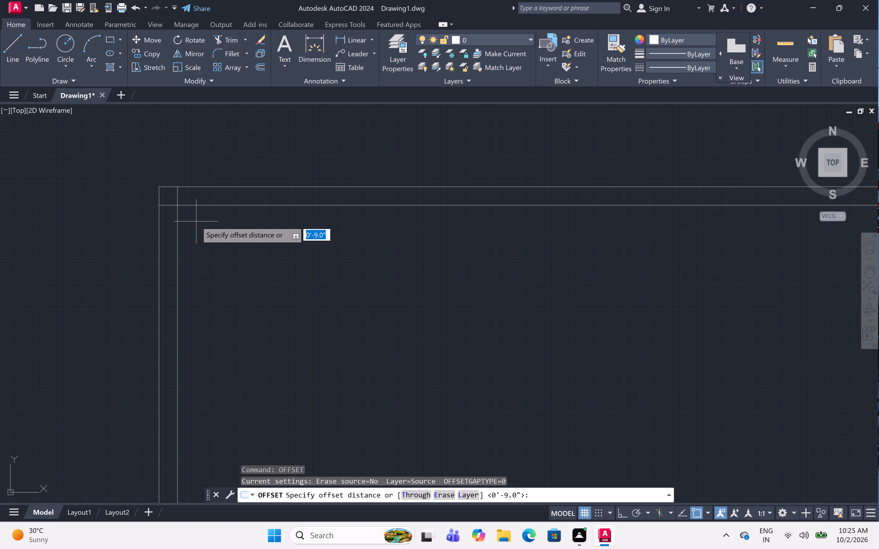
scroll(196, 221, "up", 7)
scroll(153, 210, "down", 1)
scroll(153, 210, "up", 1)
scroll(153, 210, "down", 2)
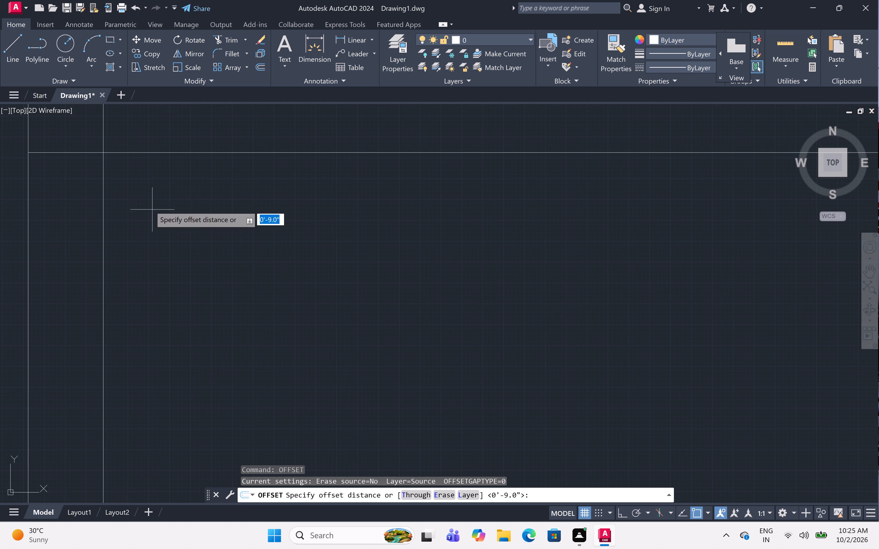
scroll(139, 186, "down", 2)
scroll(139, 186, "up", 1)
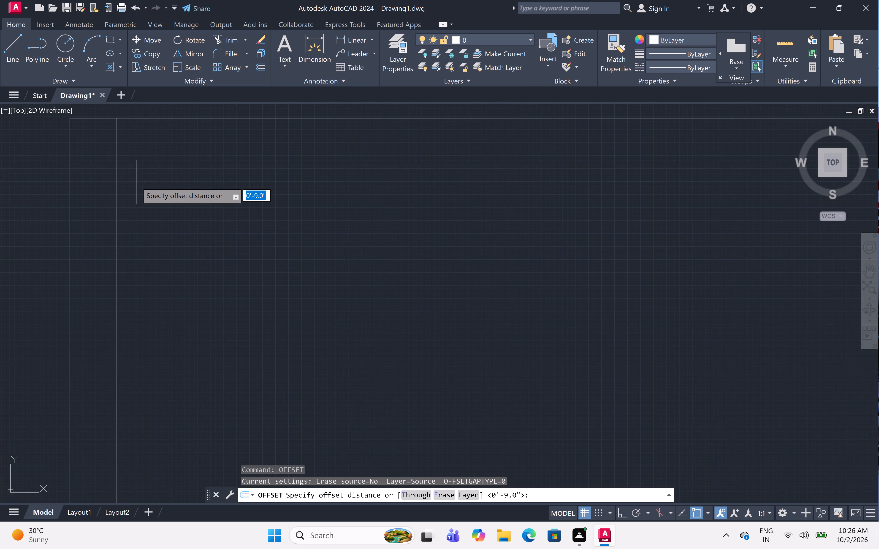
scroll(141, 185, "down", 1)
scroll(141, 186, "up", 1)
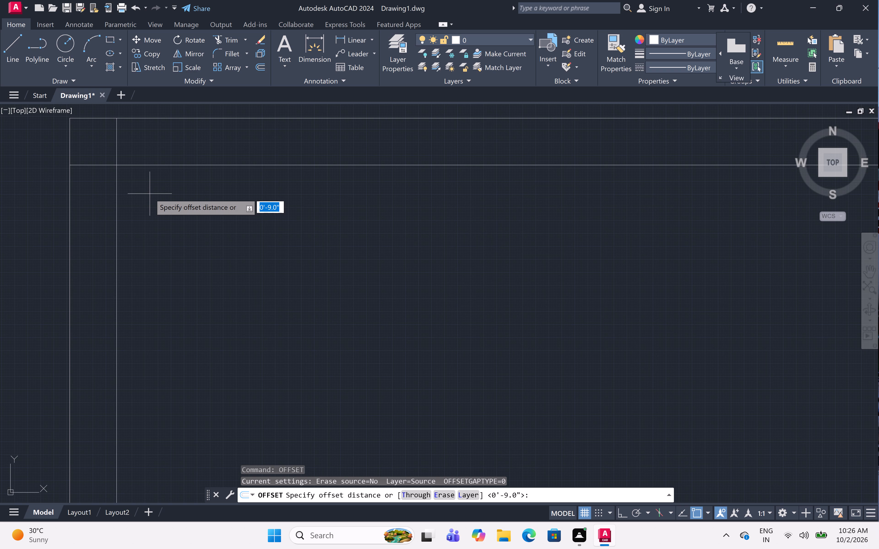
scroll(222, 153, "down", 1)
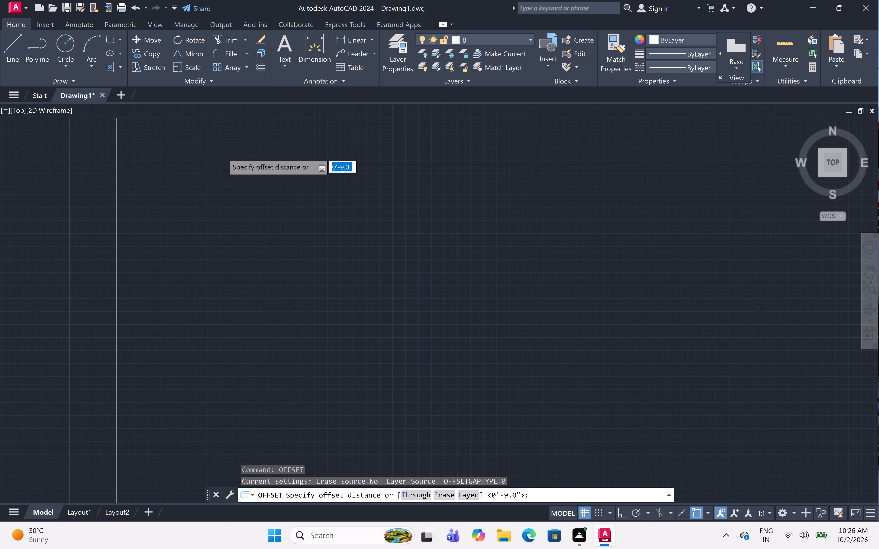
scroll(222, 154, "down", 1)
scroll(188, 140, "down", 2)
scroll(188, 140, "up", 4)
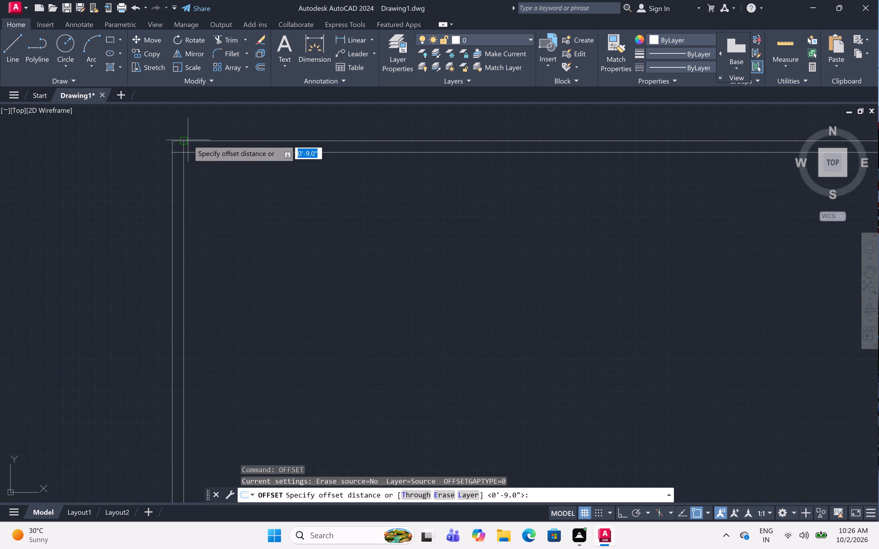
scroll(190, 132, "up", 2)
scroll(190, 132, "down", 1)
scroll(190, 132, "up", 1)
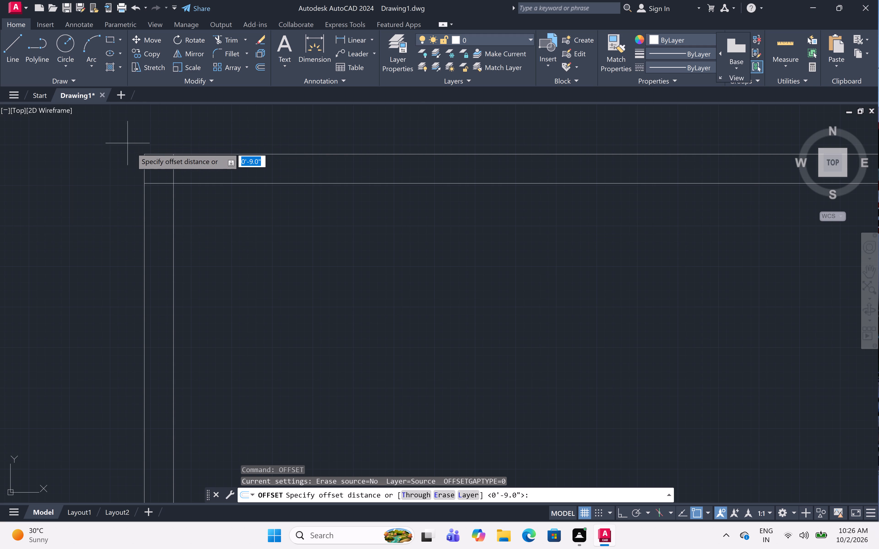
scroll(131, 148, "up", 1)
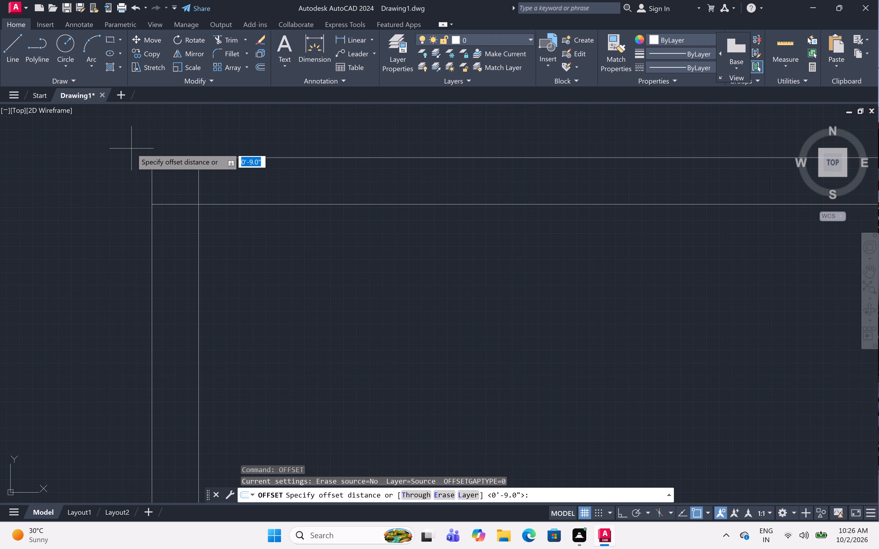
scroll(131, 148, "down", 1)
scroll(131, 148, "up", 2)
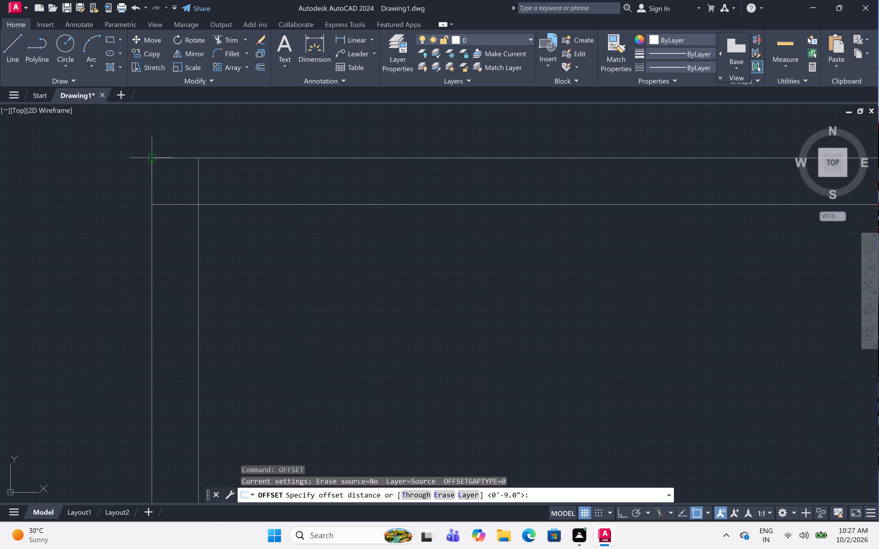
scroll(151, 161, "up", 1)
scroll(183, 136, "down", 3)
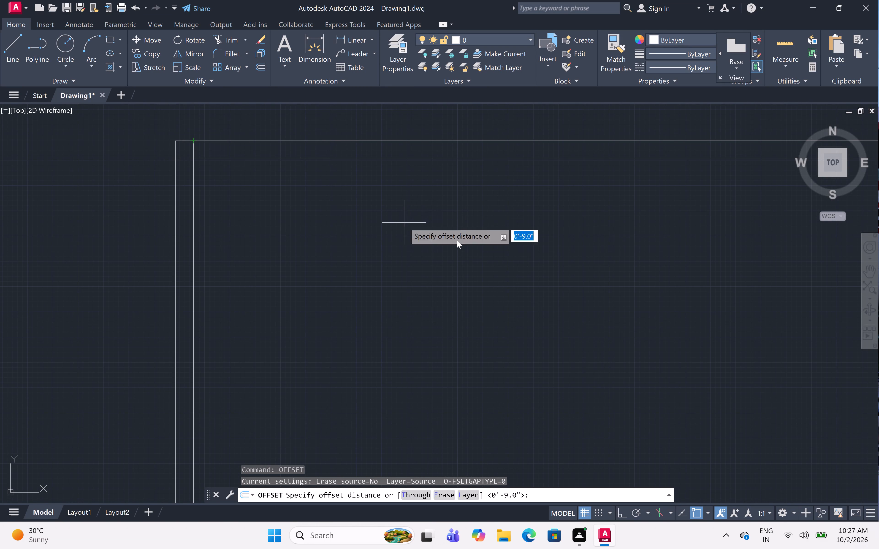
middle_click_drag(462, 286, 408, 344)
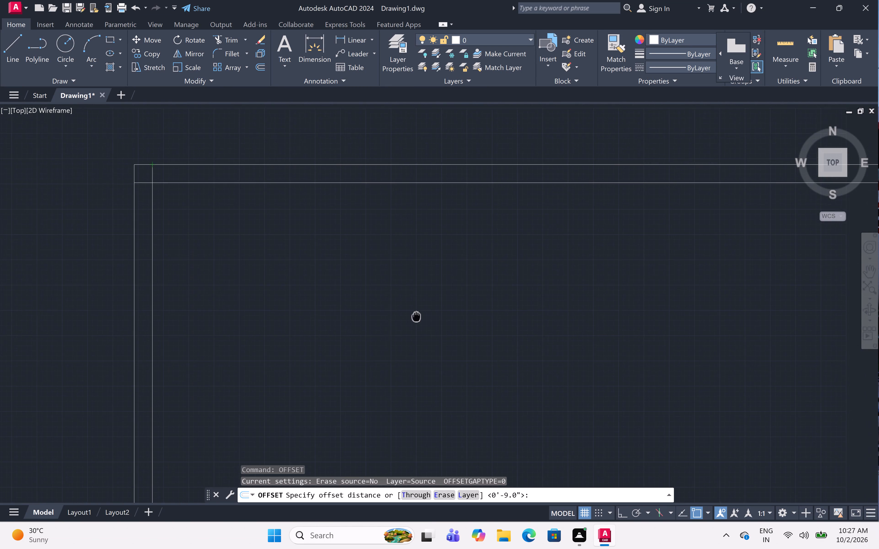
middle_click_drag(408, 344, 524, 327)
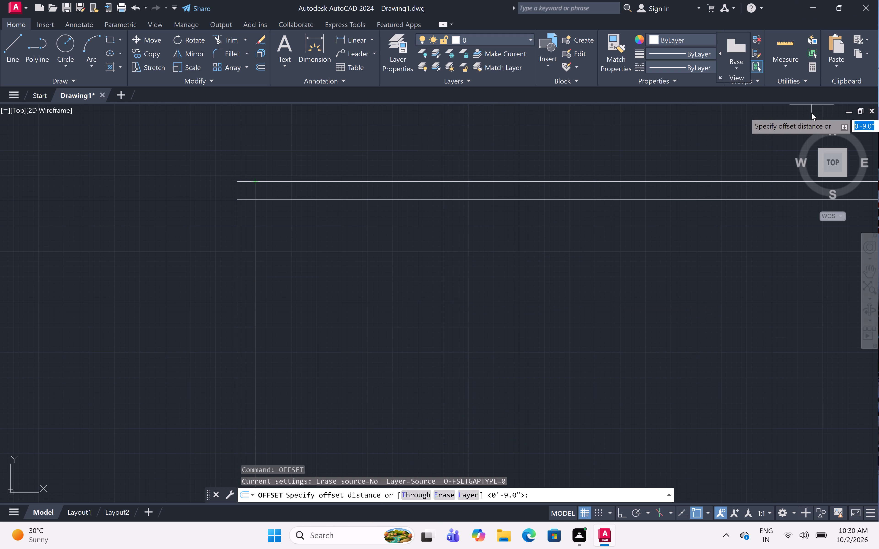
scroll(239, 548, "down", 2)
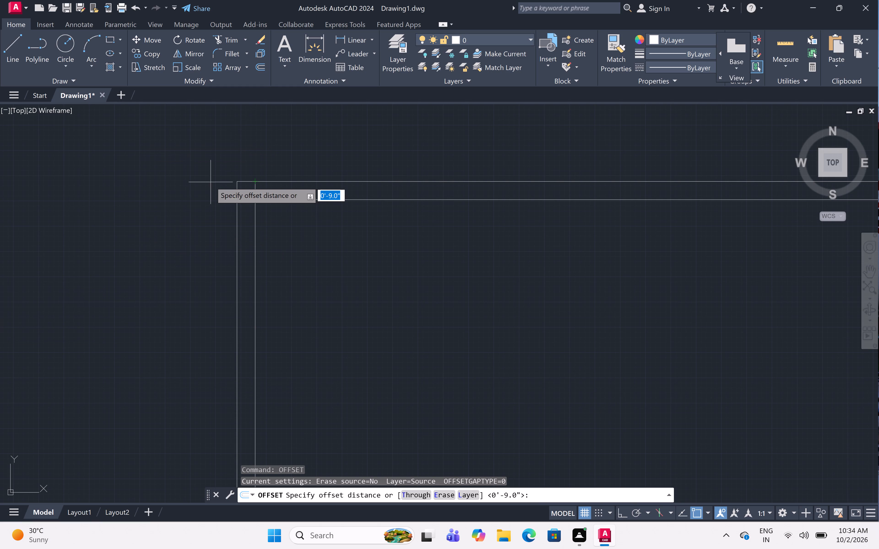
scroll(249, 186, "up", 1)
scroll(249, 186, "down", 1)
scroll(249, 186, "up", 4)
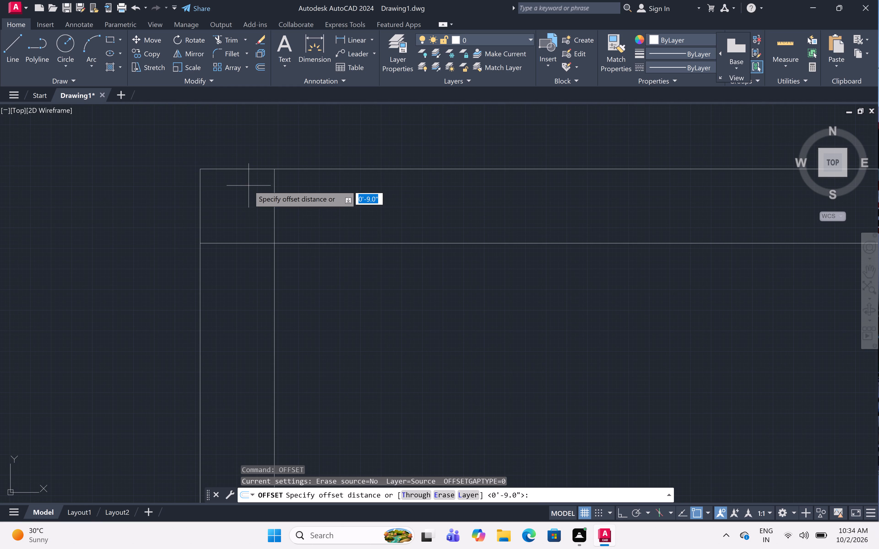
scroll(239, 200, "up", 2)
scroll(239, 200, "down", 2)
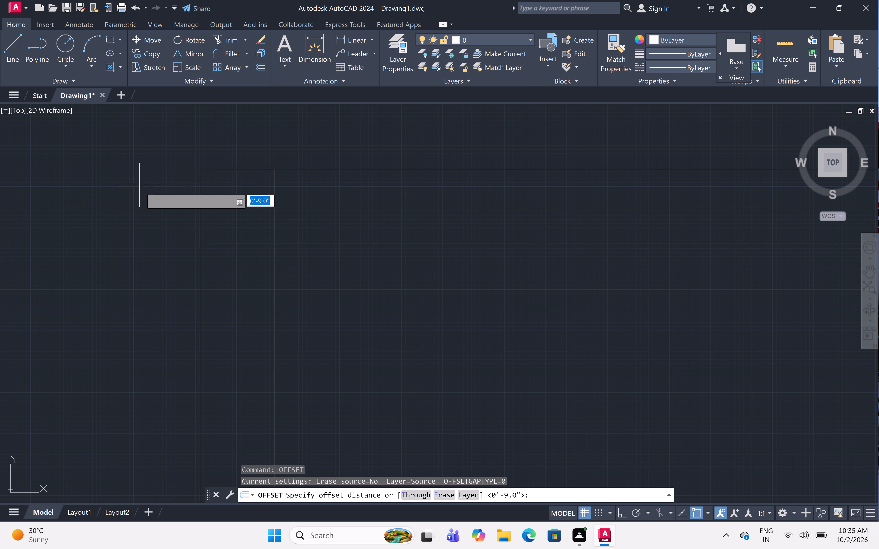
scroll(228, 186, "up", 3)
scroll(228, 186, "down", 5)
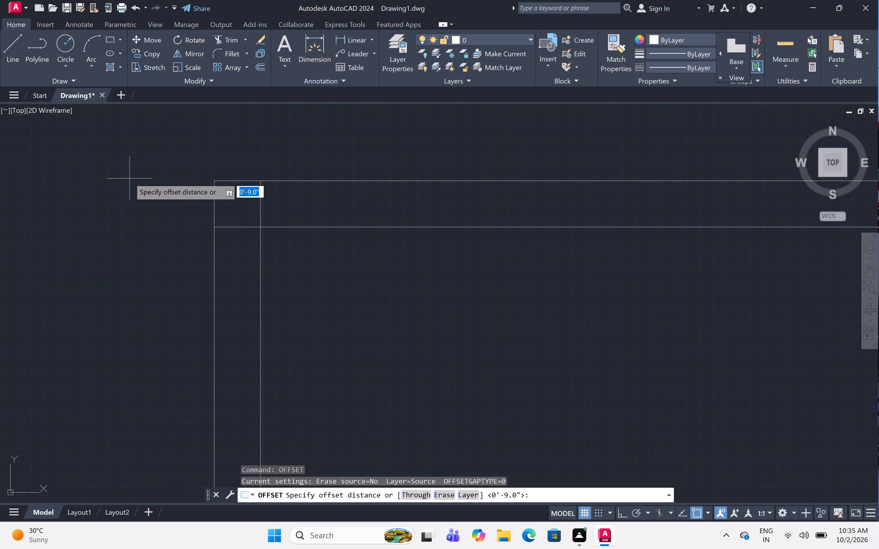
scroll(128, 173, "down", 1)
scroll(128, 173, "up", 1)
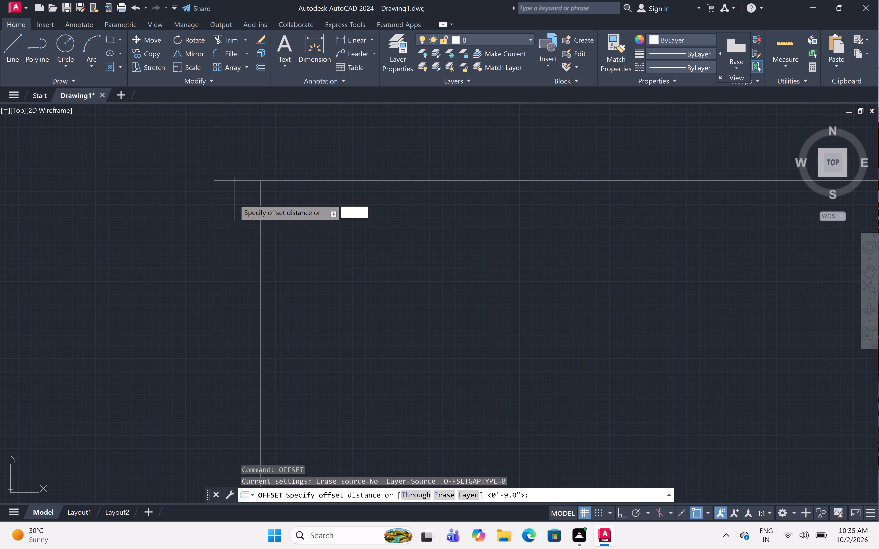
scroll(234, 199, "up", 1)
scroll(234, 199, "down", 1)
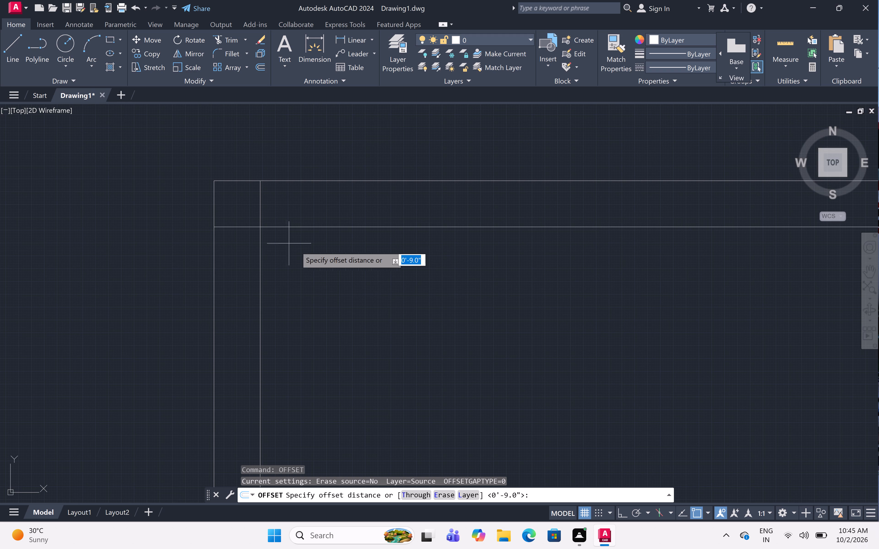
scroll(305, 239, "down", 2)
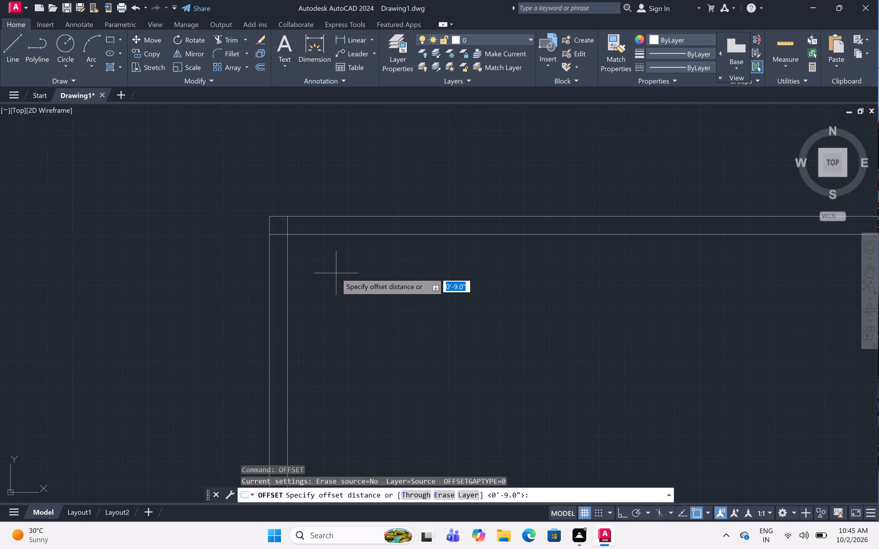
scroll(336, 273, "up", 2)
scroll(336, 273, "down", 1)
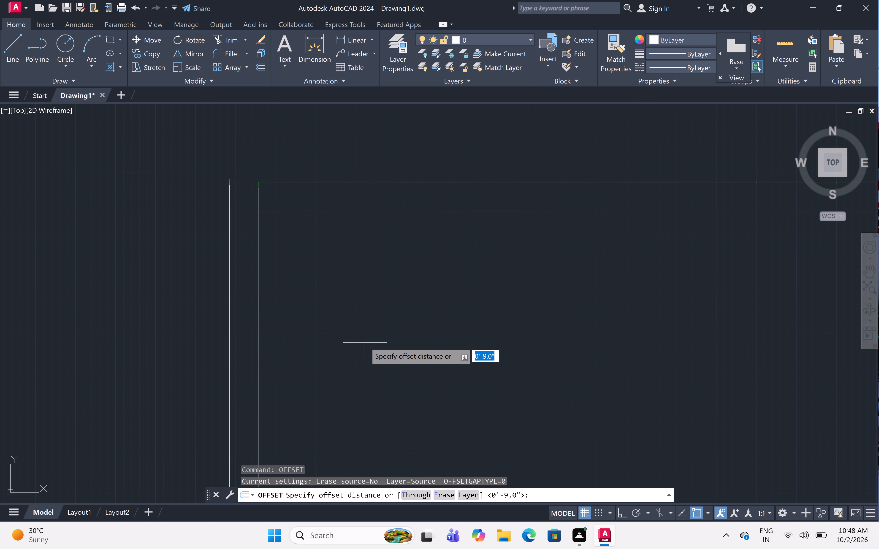
Cancel the pending Offset command and start Offset again for the next wall lines.
key("Escape")
type("off")
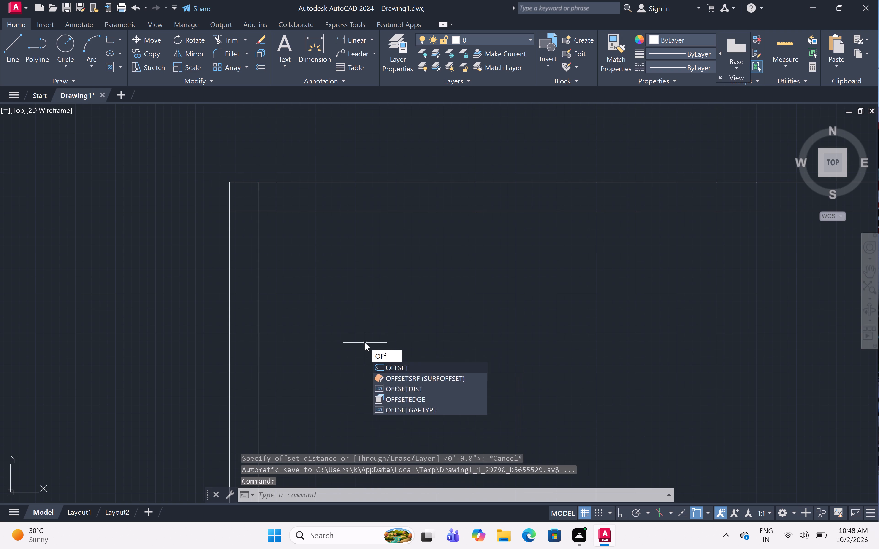
key("space")
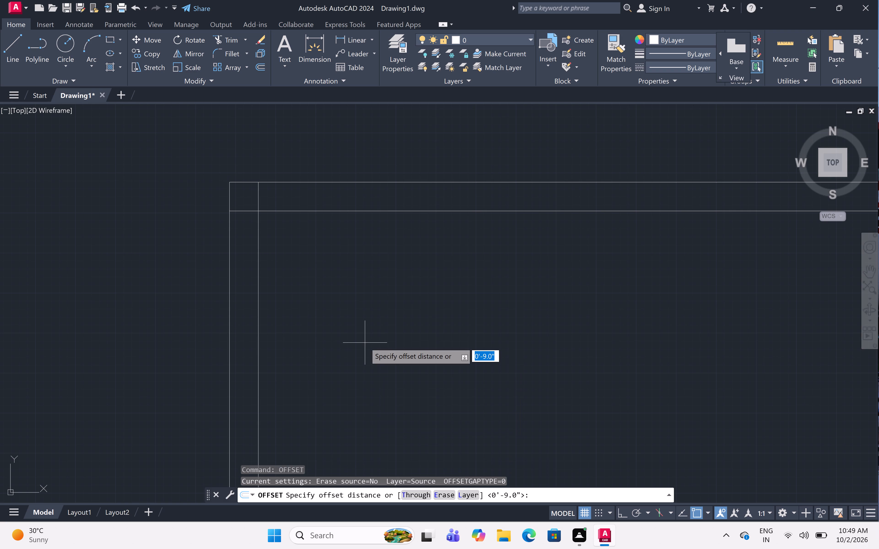
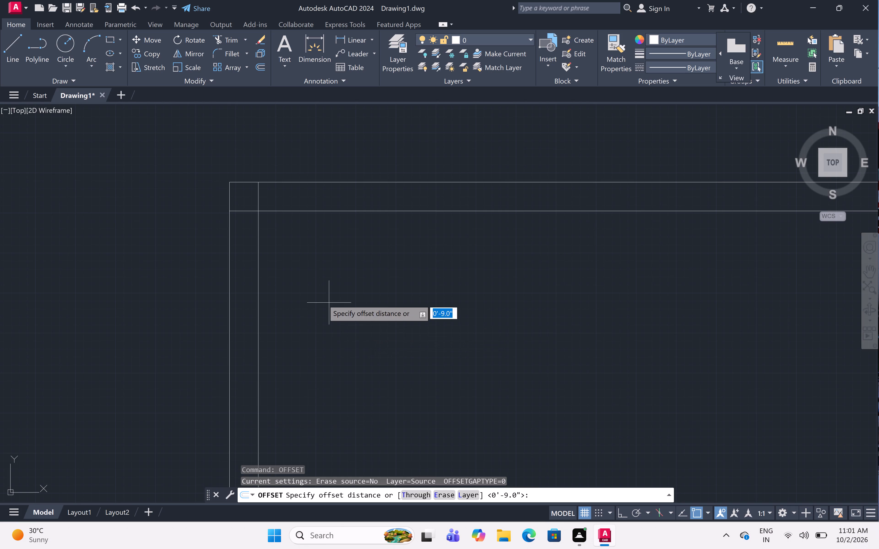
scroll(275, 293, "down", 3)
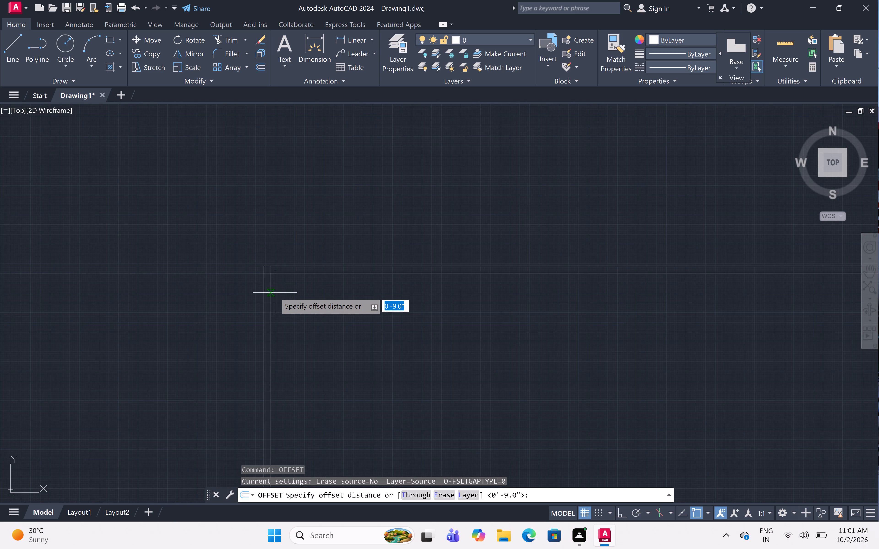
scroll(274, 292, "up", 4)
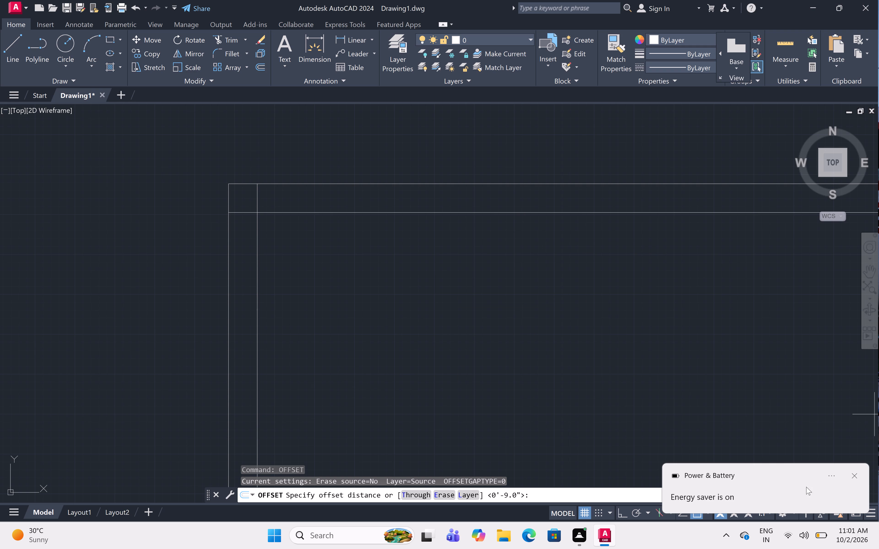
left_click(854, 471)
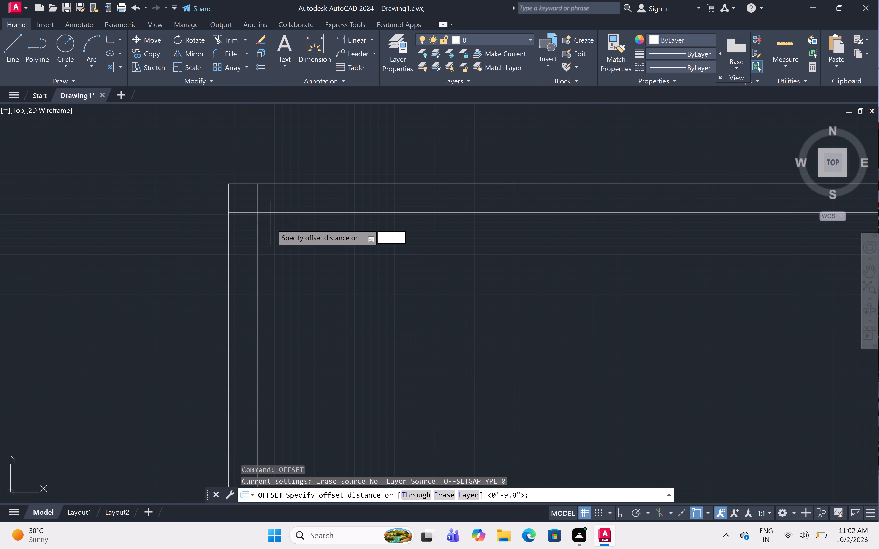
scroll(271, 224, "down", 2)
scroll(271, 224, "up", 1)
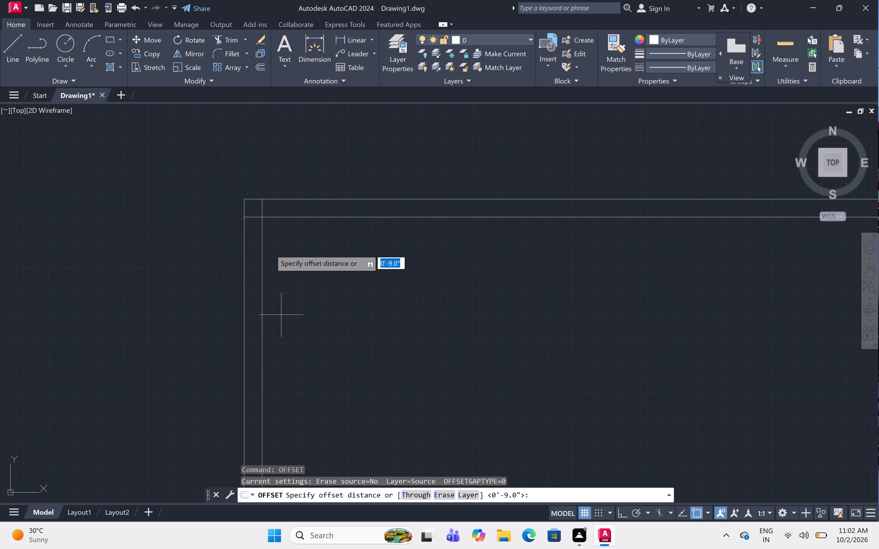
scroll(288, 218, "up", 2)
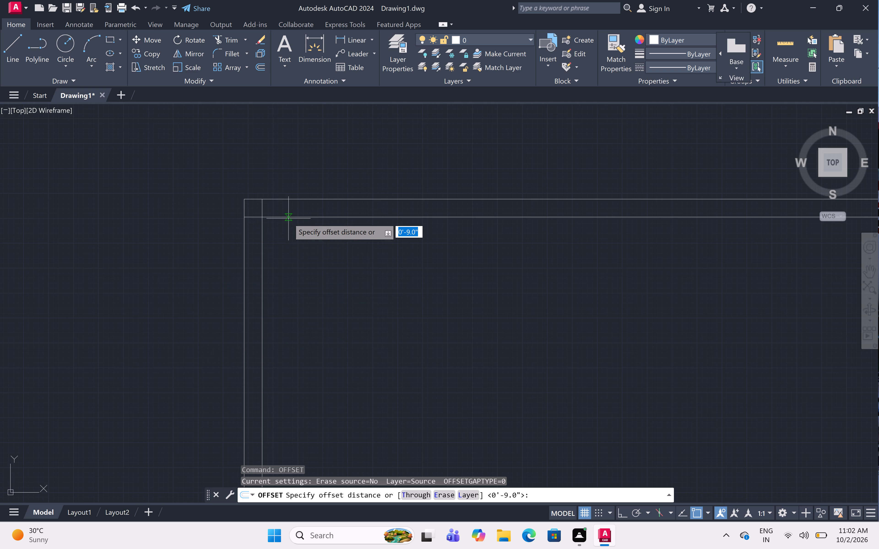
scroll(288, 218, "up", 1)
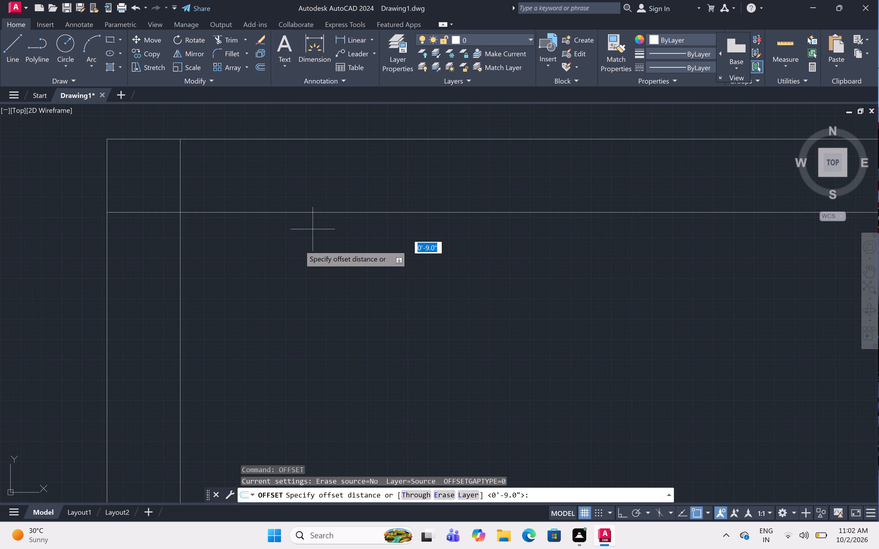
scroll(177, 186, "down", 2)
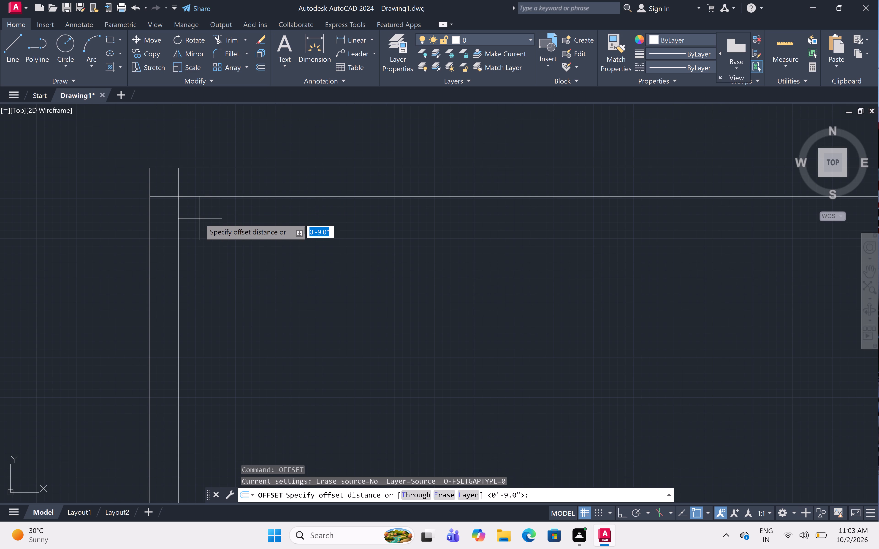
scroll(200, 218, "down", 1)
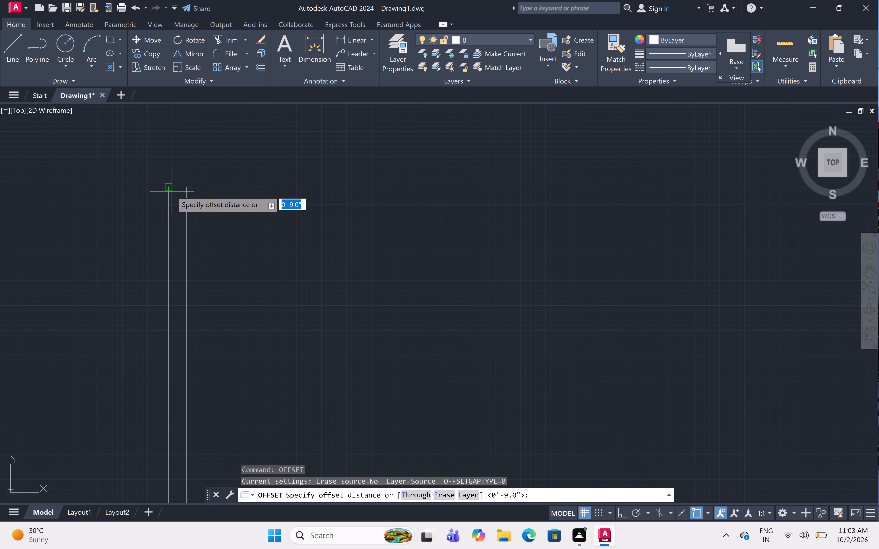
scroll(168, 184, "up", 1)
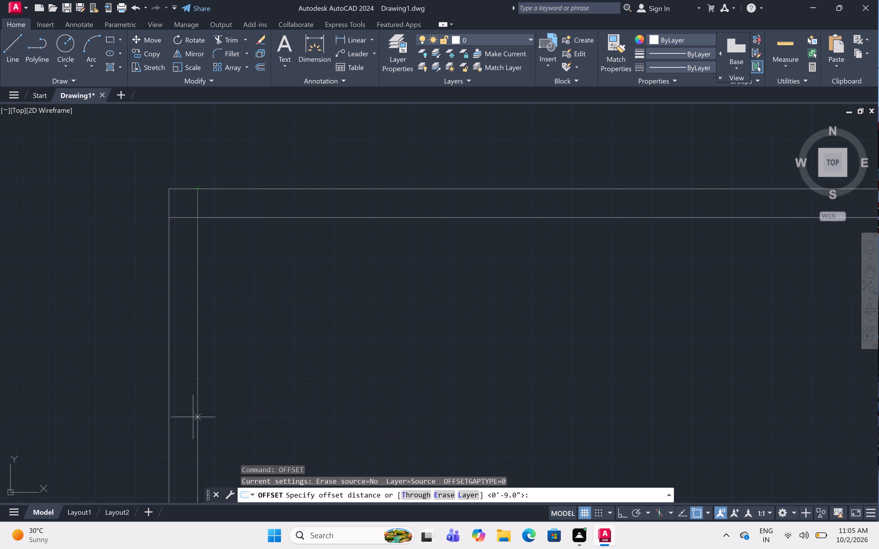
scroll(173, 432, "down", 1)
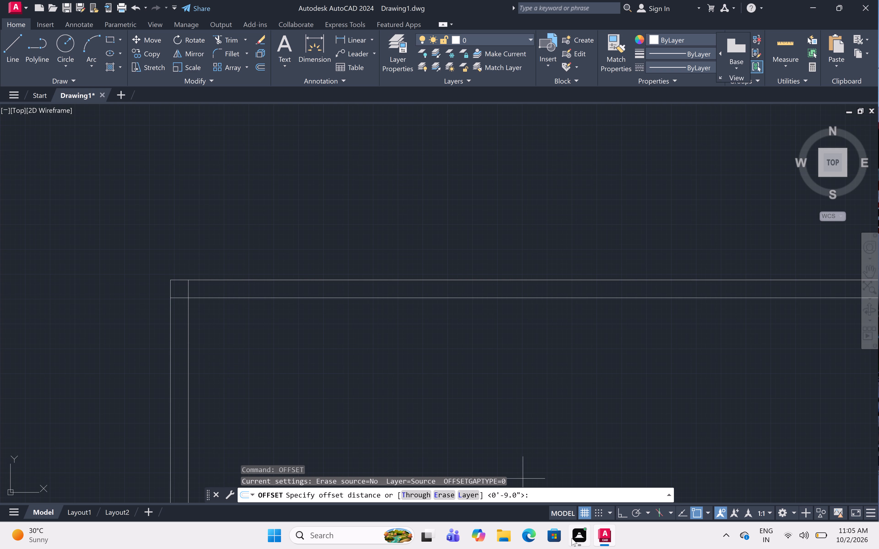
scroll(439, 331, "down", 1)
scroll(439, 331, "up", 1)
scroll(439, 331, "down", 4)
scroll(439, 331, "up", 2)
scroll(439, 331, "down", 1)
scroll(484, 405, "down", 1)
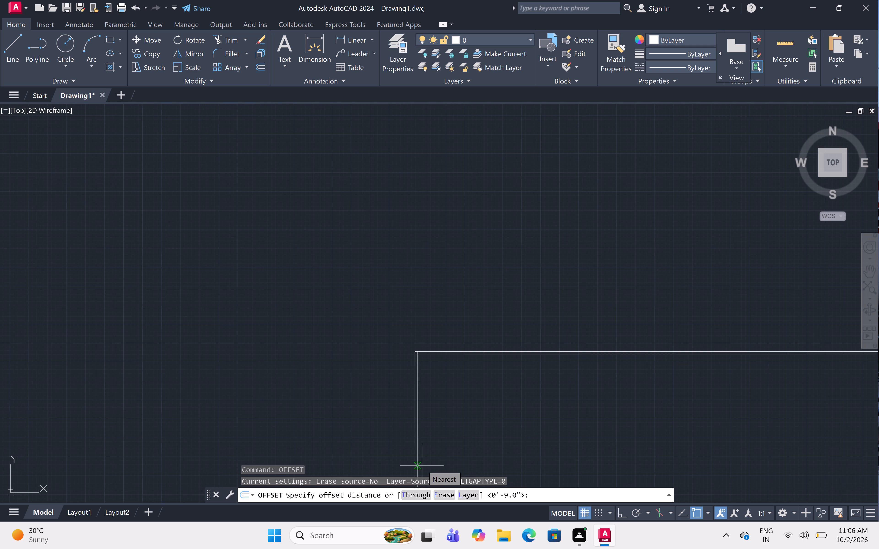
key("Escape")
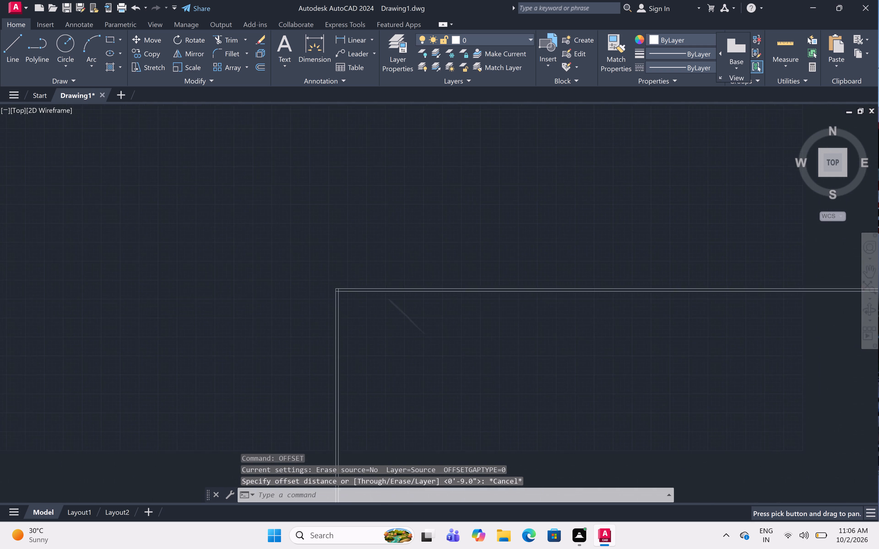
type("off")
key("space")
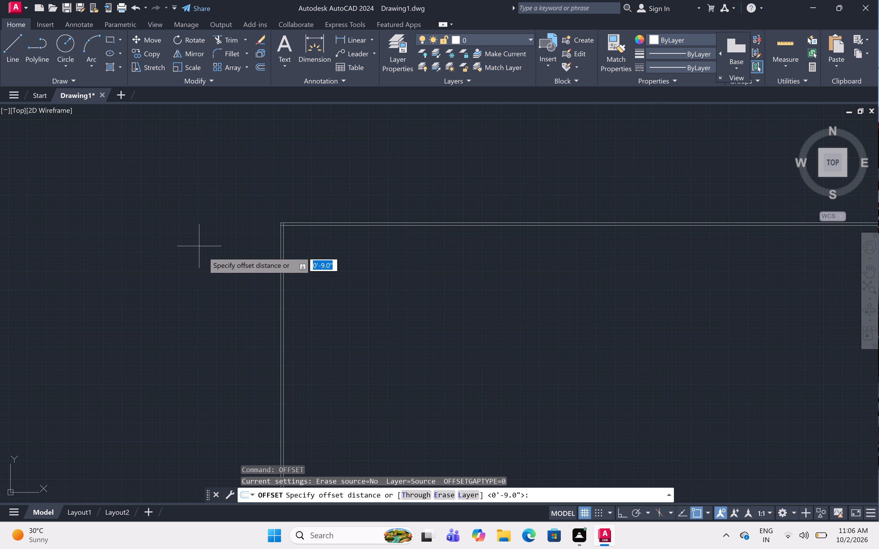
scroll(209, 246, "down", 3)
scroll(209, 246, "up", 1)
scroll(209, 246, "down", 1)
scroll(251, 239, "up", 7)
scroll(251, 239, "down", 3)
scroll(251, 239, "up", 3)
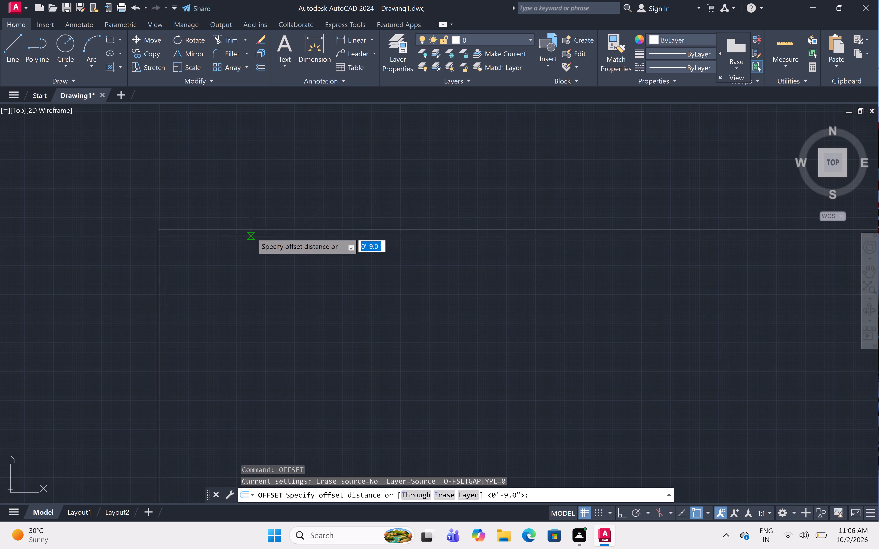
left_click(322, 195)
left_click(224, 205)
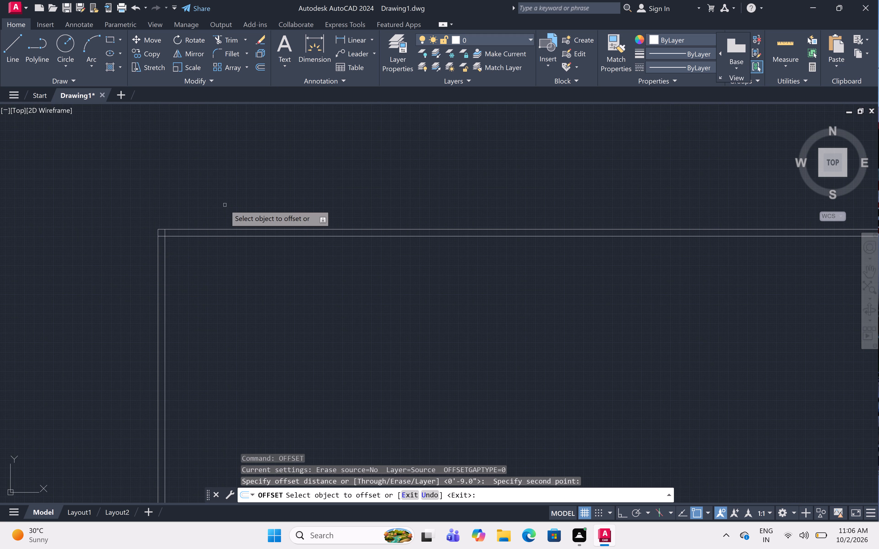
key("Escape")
Delete the two inner wall lines, one vertical and one horizontal, at the plan's upper-left corner.
scroll(168, 236, "up", 4)
scroll(167, 236, "down", 4)
scroll(167, 236, "up", 2)
scroll(167, 236, "down", 3)
scroll(167, 236, "up", 2)
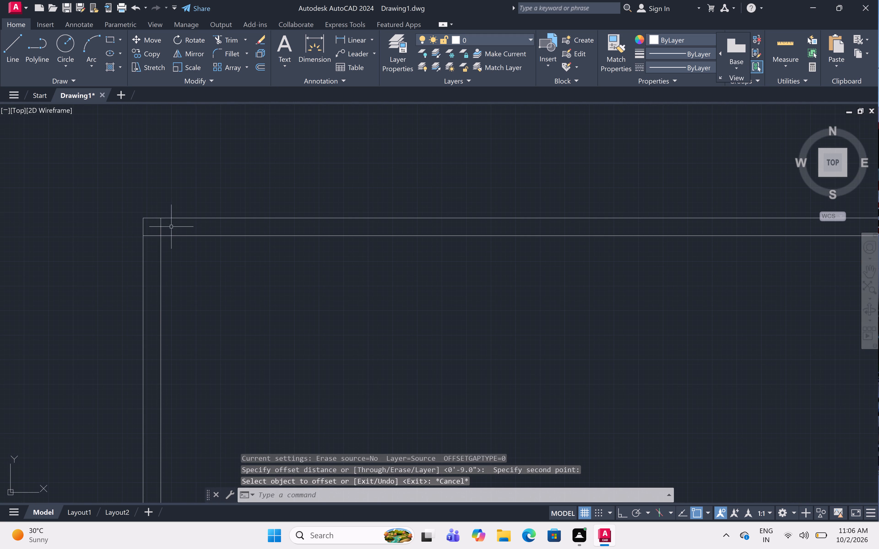
left_click(182, 231)
left_click(151, 250)
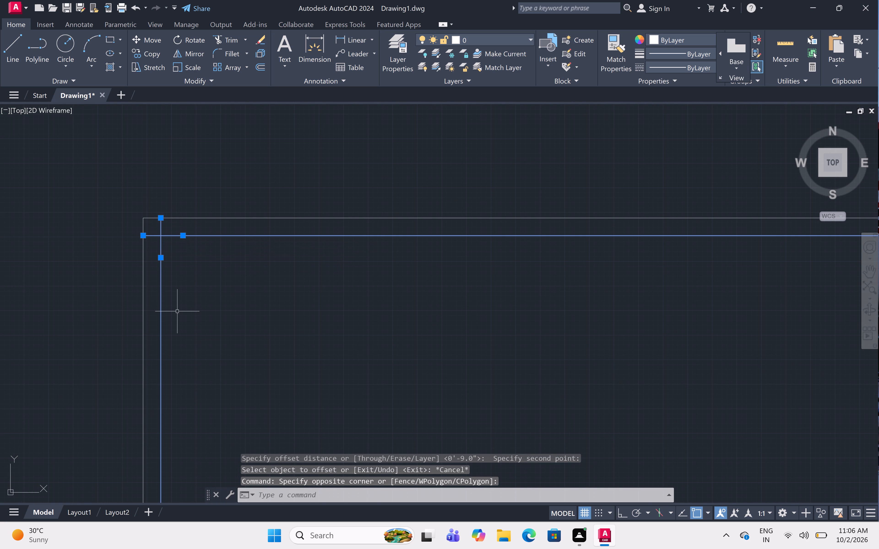
key("Delete")
Offset the vertical and horizontal outer corner lines 5" inward to form the wall thickness.
type("off")
key("space")
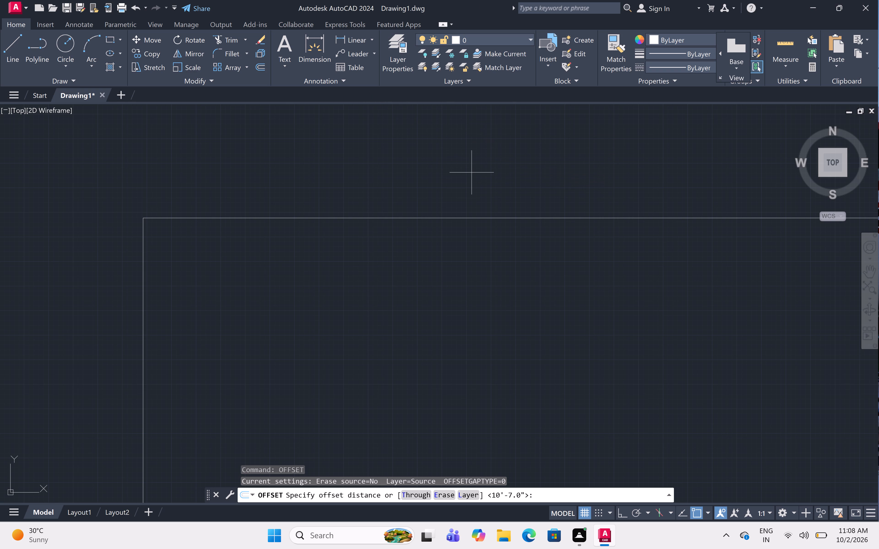
key("5")
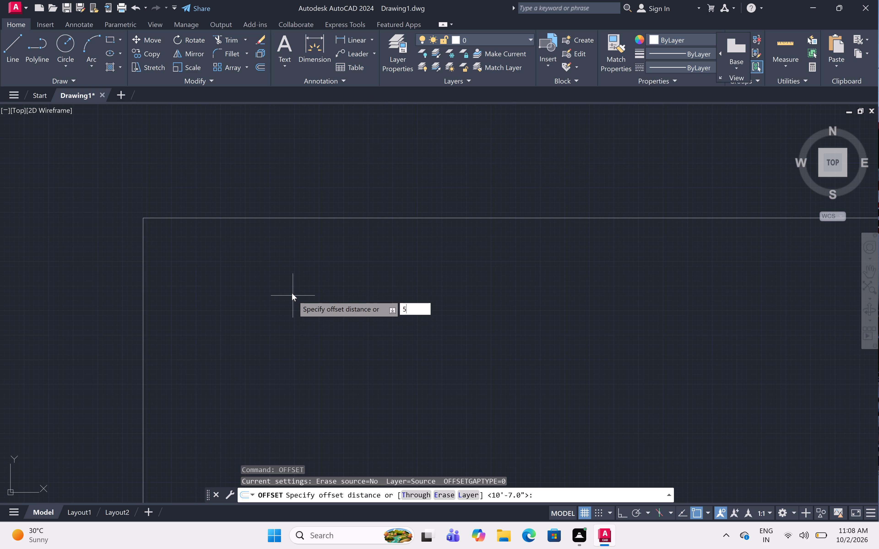
key("shift+quotedbl")
key("space")
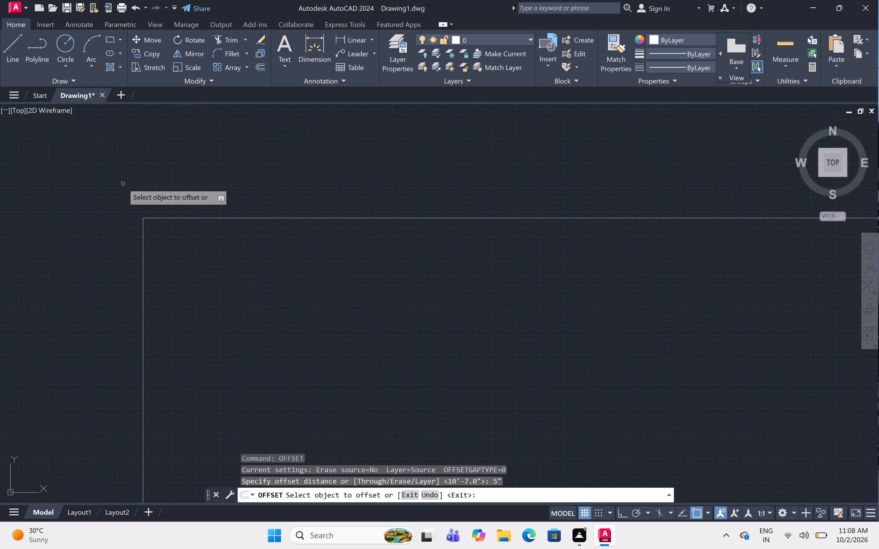
scroll(125, 222, "up", 4)
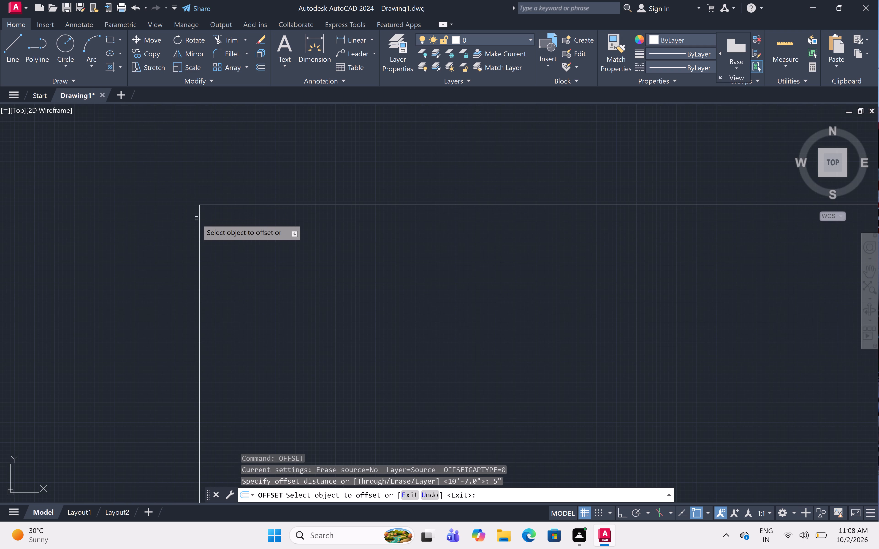
left_click(200, 220)
left_click(266, 220)
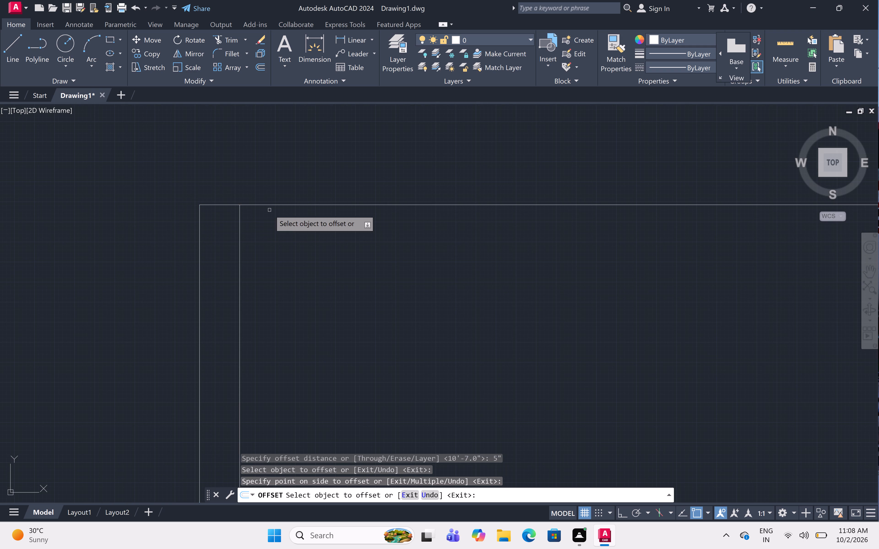
left_click(274, 205)
left_click(274, 272)
Offset the inner line of the left vertical wall 11' into the plan.
scroll(276, 247, "down", 2)
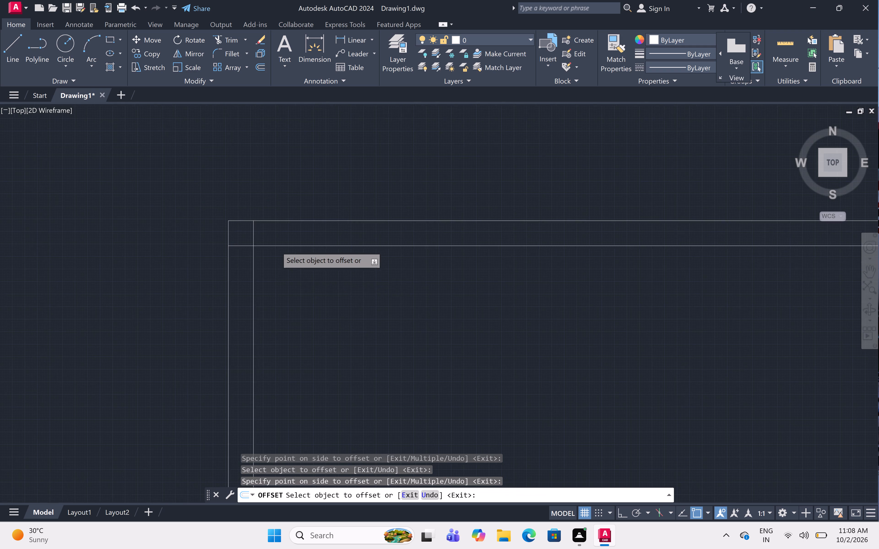
scroll(276, 247, "up", 1)
middle_click(301, 279)
middle_click_drag(301, 277, 290, 237)
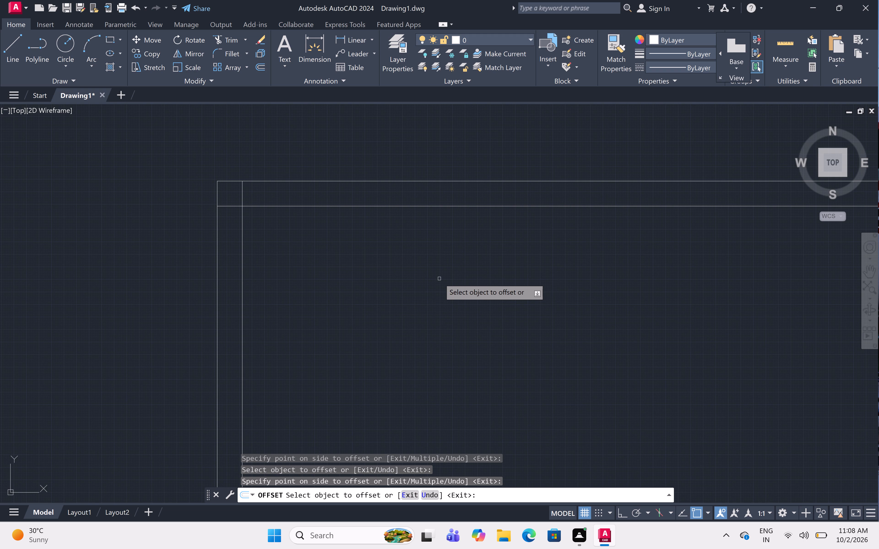
key("space")
key("space")
type("11'")
key("space")
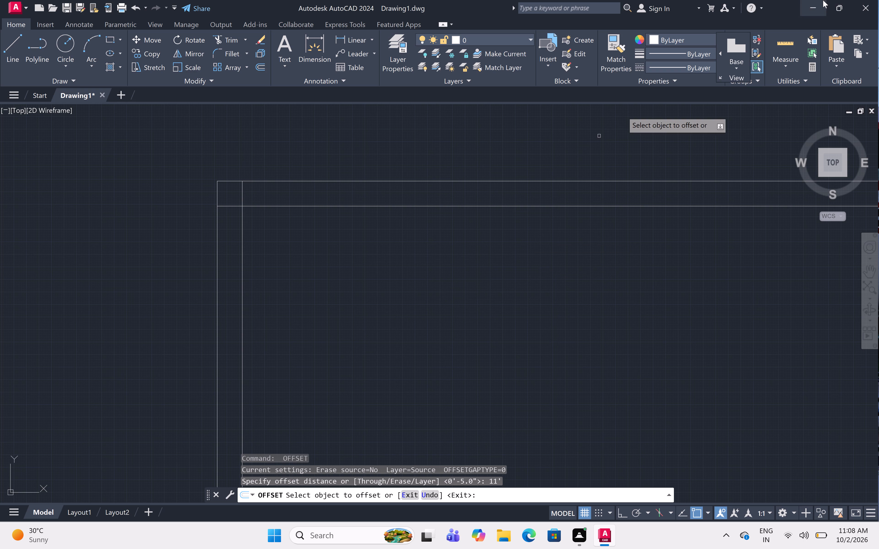
left_click(243, 220)
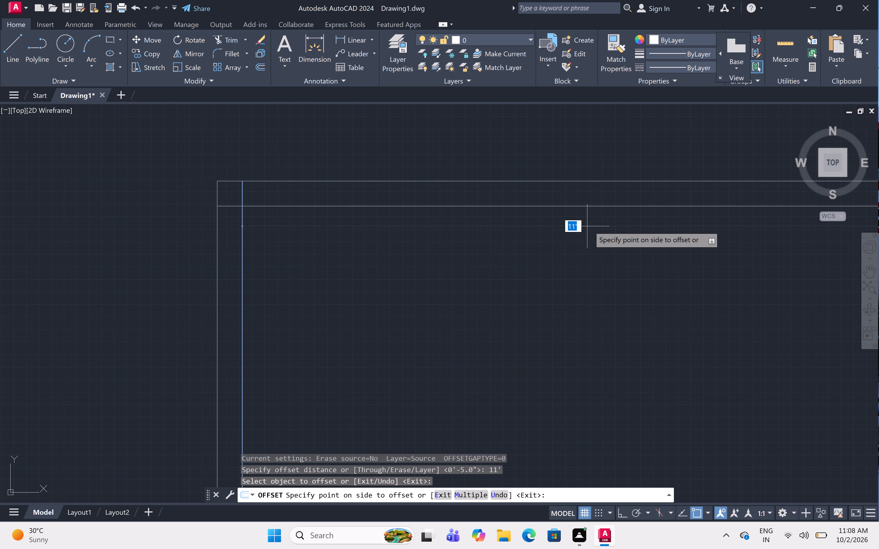
left_click(591, 226)
Offset the new vertical room line 5" away from the left wall to form a partition wall.
scroll(591, 226, "down", 5)
scroll(591, 226, "up", 1)
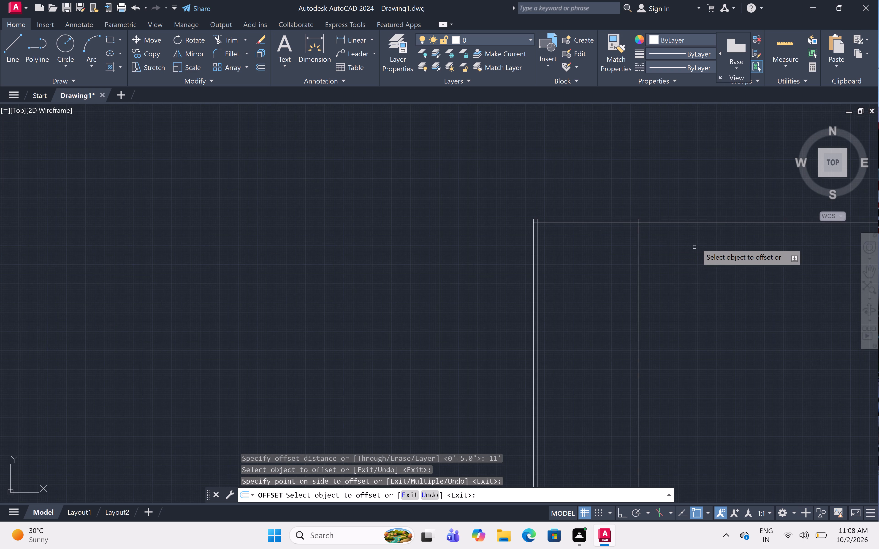
scroll(696, 242, "up", 3)
scroll(696, 242, "down", 3)
scroll(696, 242, "up", 1)
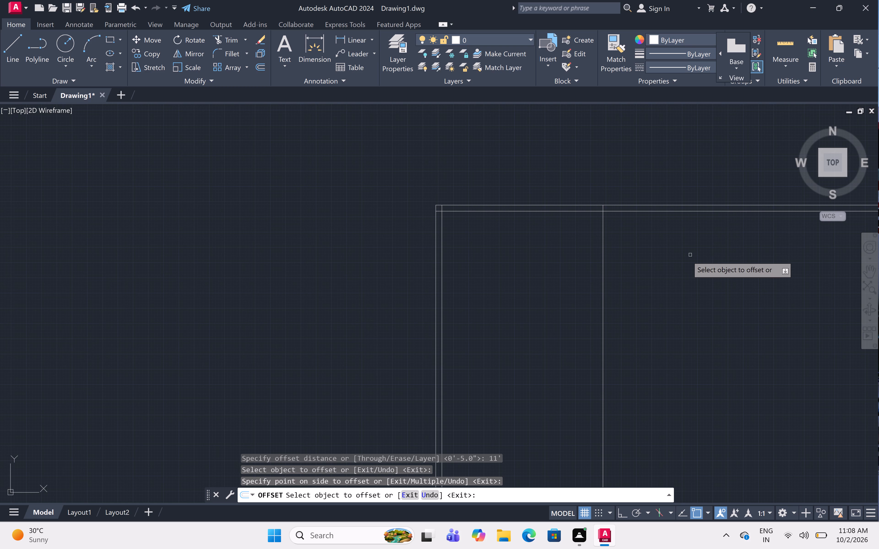
key("space")
key("space")
key("5")
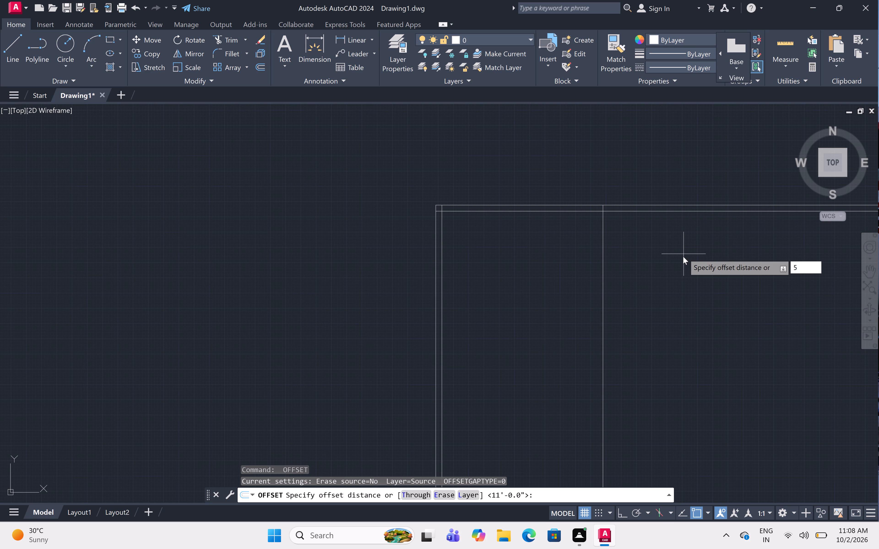
key("shift+quotedbl")
key("space")
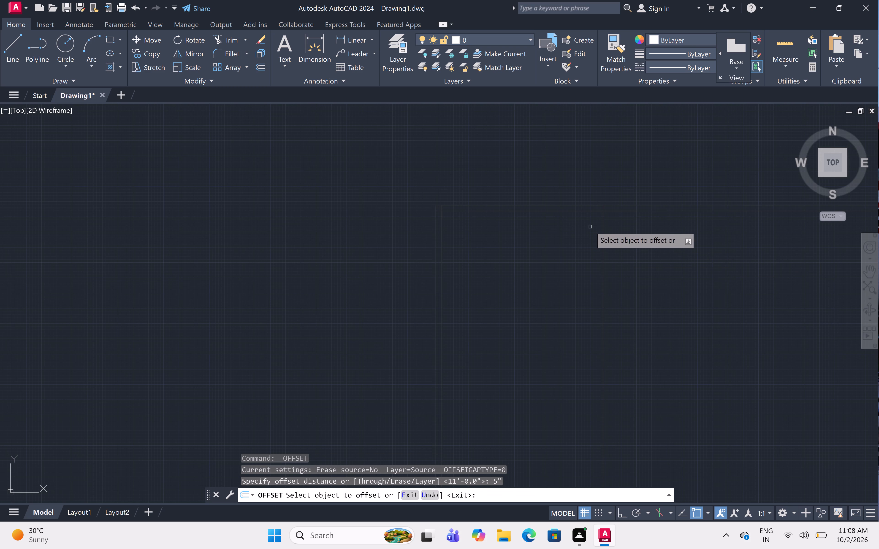
left_click(603, 238)
left_click(648, 239)
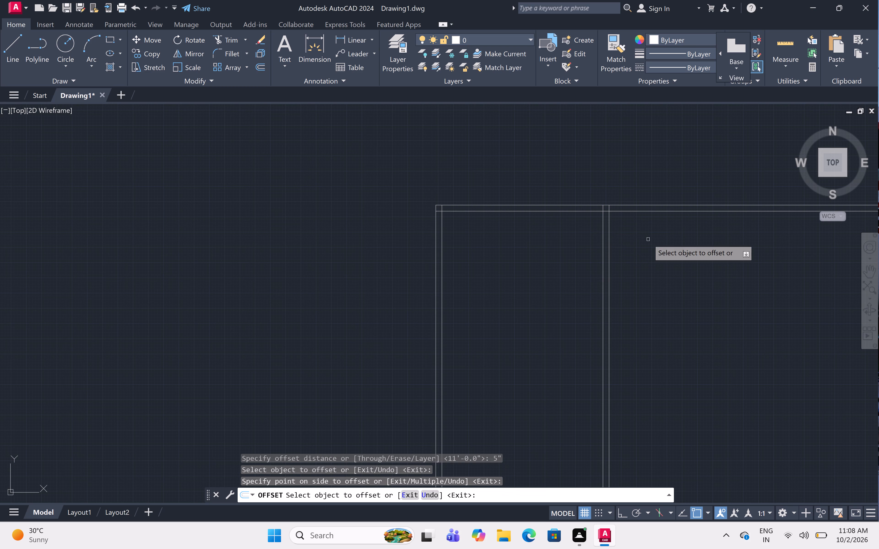
key("Escape")
Offset the inner line of the top horizontal wall 3' down into the plan.
key("o")
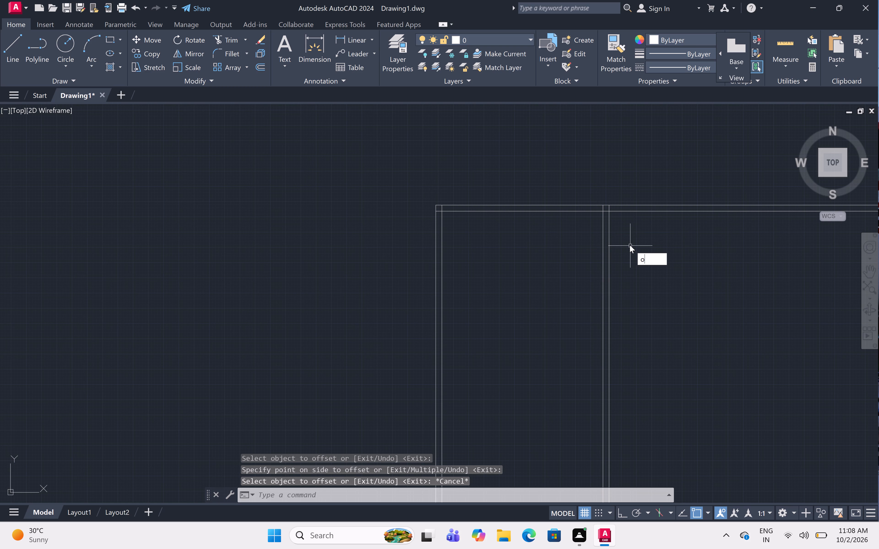
type("ff")
key("space")
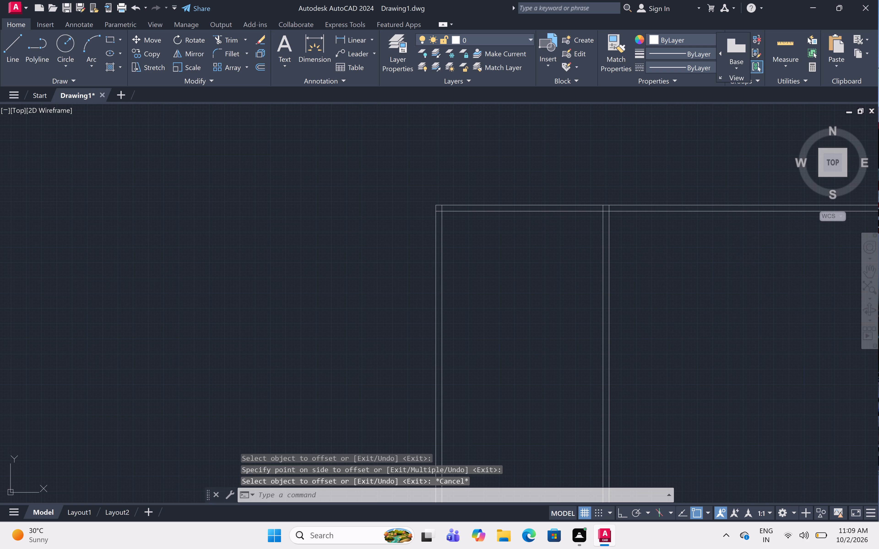
type("3'")
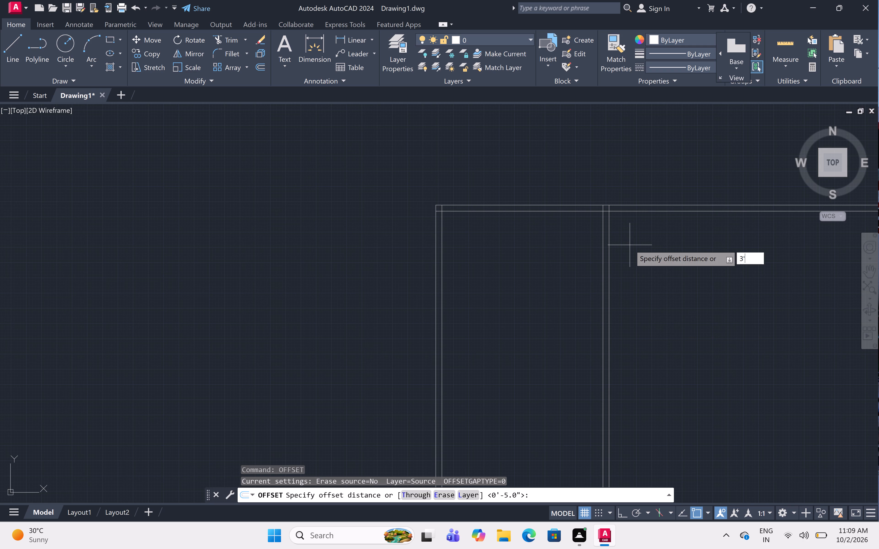
key("space")
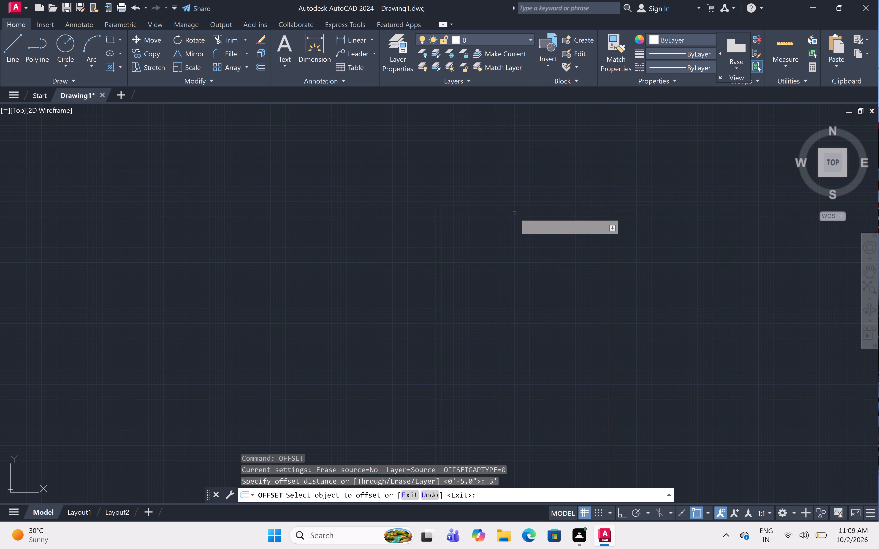
left_click(514, 212)
left_click(522, 268)
key("space")
Offset the new horizontal room line 5" downward to form a horizontal partition wall.
key("space")
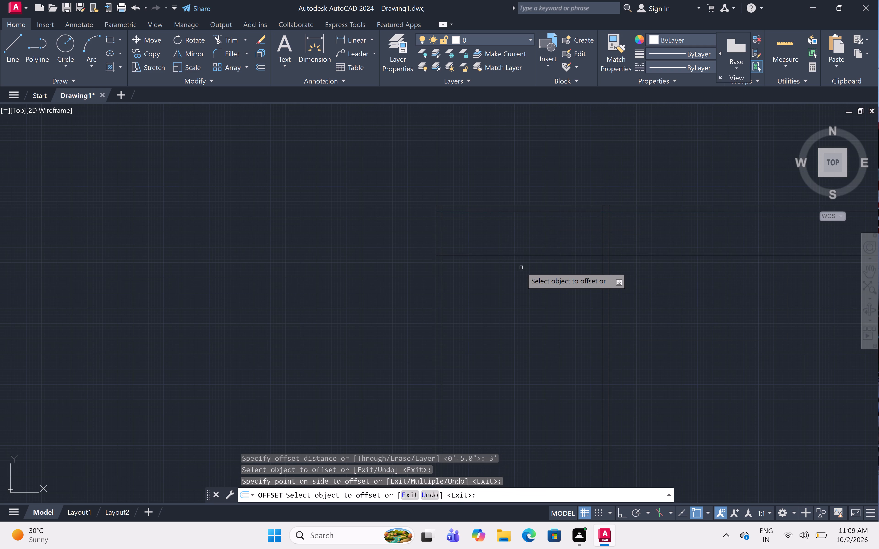
key("5")
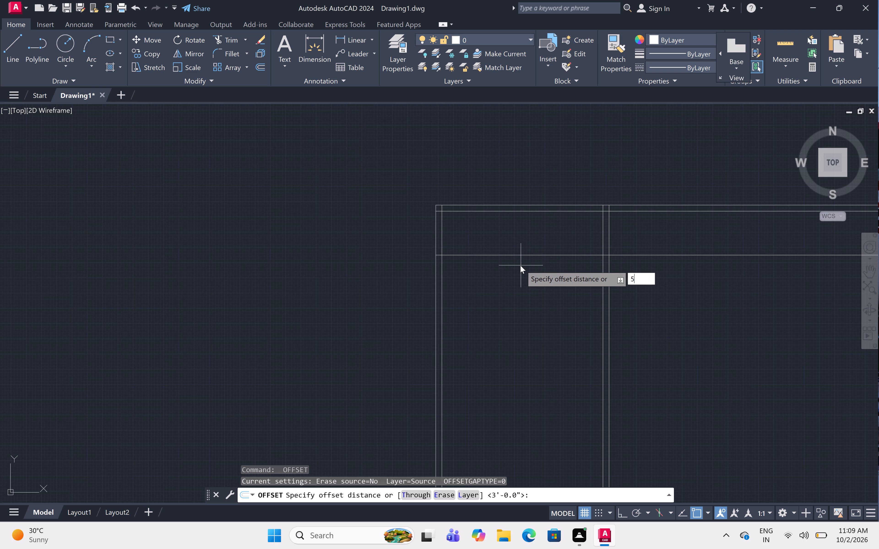
key("shift+quotedbl")
key("space")
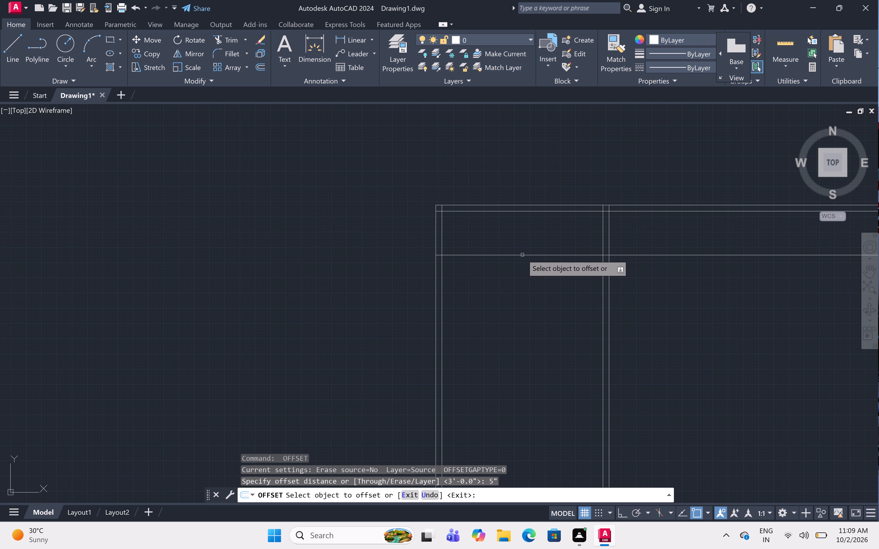
left_click(522, 255)
left_click(520, 300)
key("Escape")
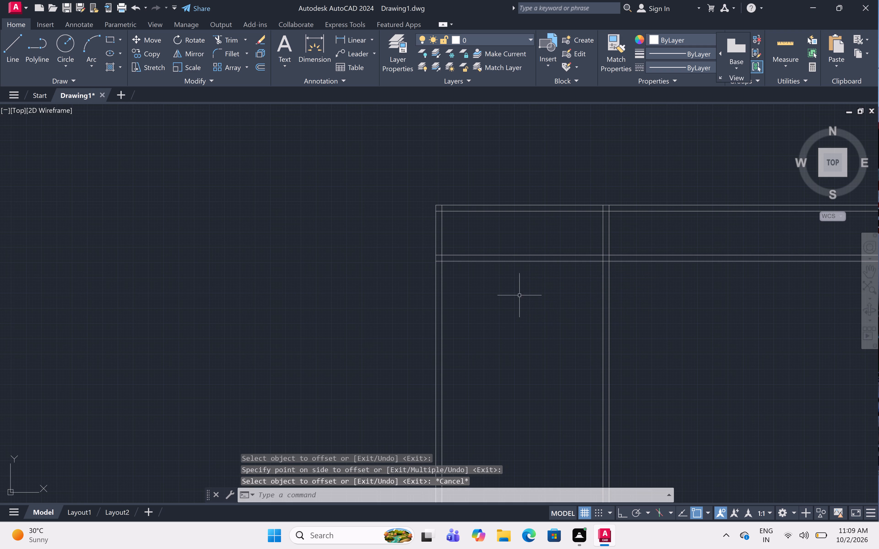
Trim both horizontal partition lines where they extend right beyond the vertical partition wall.
type("tr")
key("space")
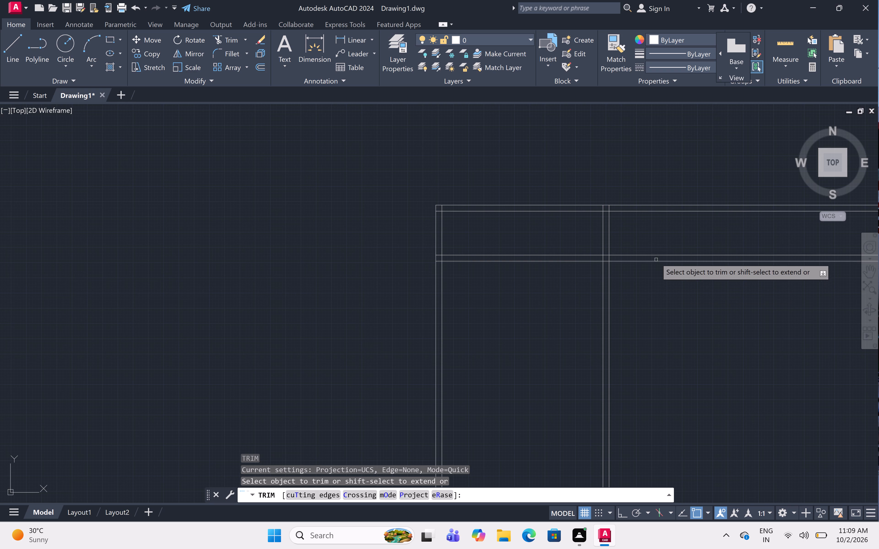
left_click(655, 240)
left_click(664, 298)
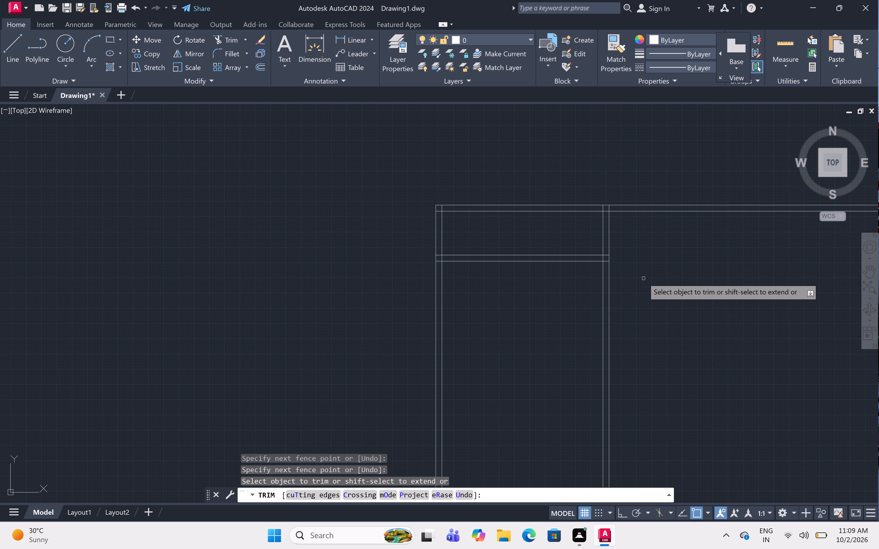
key("Escape")
Offset the right line of the vertical partition wall 4' to the right.
middle_click_drag(717, 272, 707, 272)
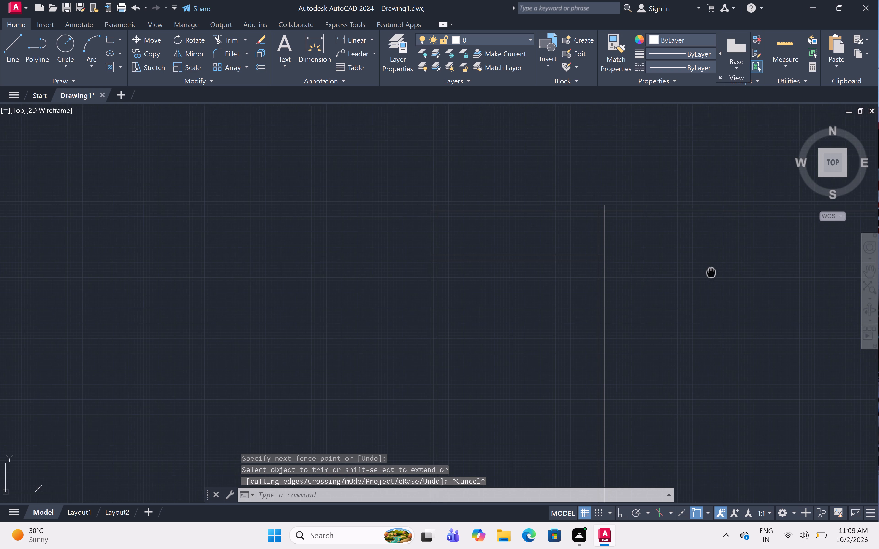
middle_click_drag(707, 272, 661, 271)
middle_click_drag(648, 269, 640, 267)
middle_click_drag(629, 264, 547, 251)
key("o")
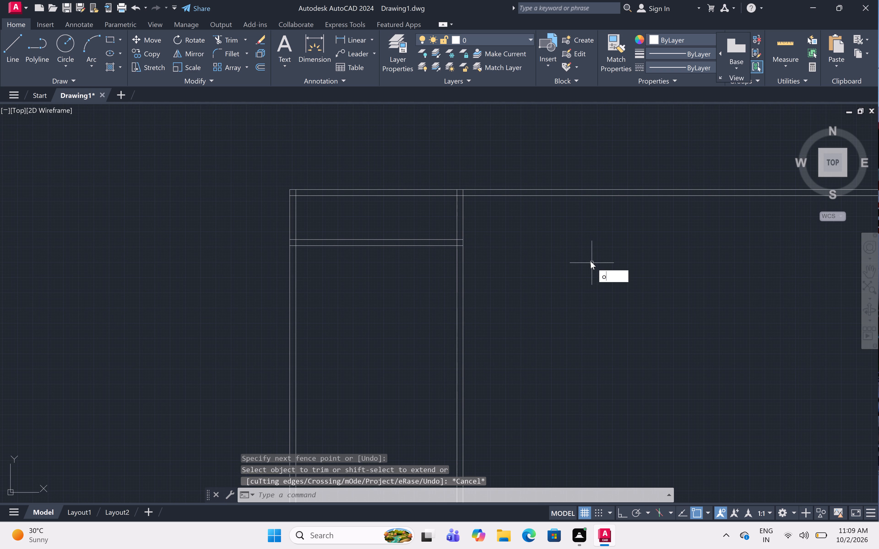
key("f")
key("f")
key("space")
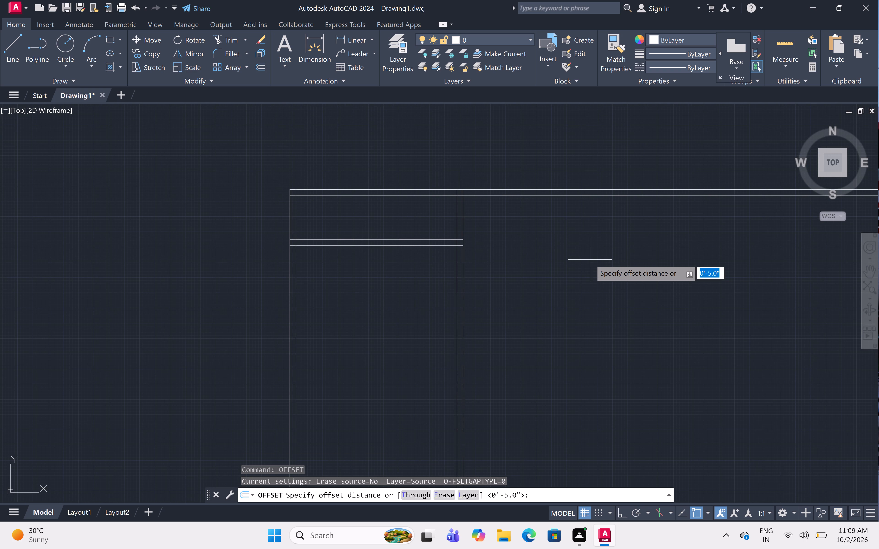
type("4")
key("apostrophe")
key("space")
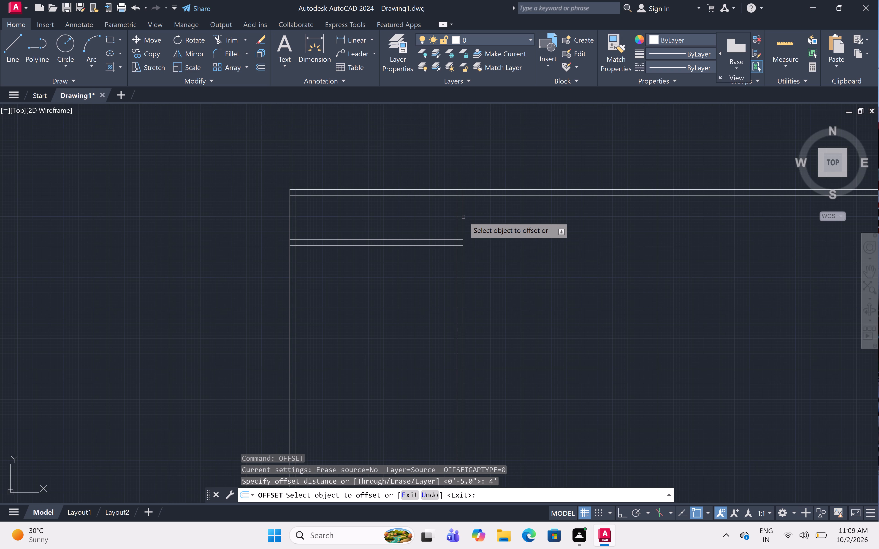
left_click(463, 217)
left_click(619, 220)
key("space")
Offset the new vertical line 4.5" to the right to form a second vertical partition wall.
key("space")
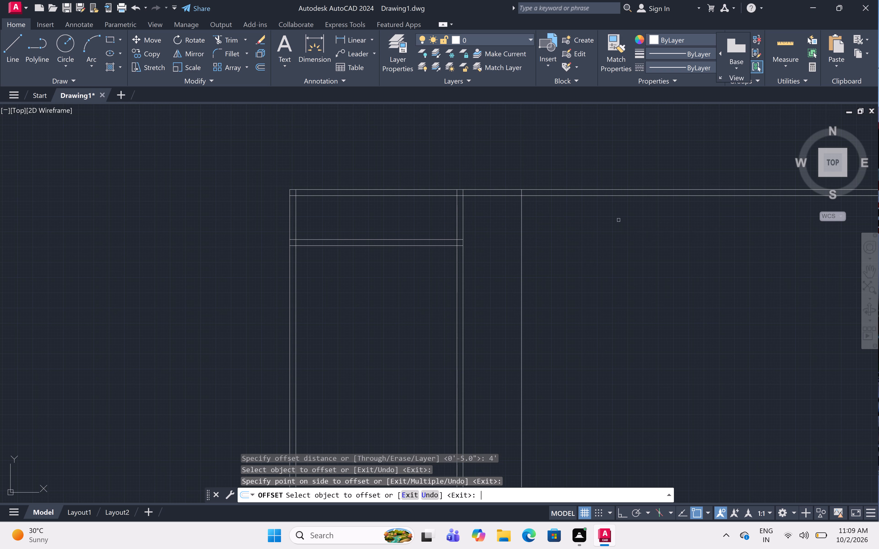
type("4.")
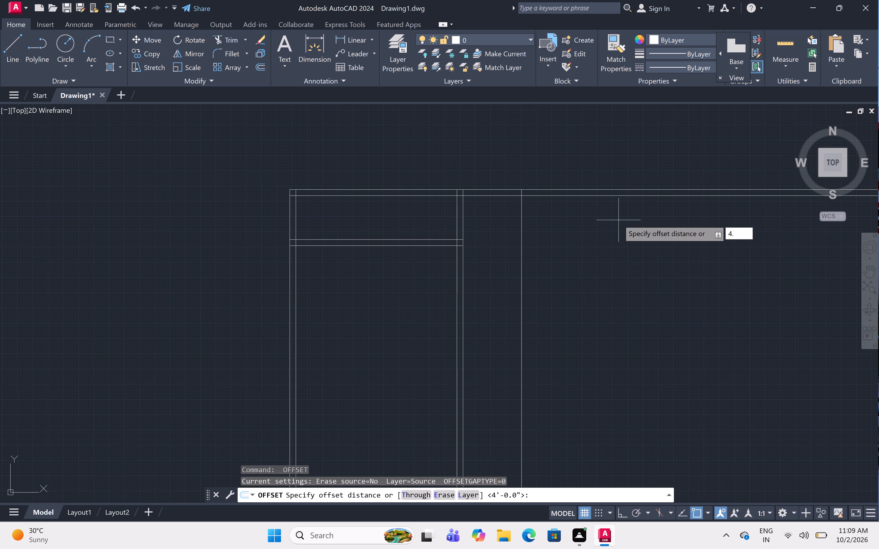
key("5")
key("shift+quotedbl")
key("space")
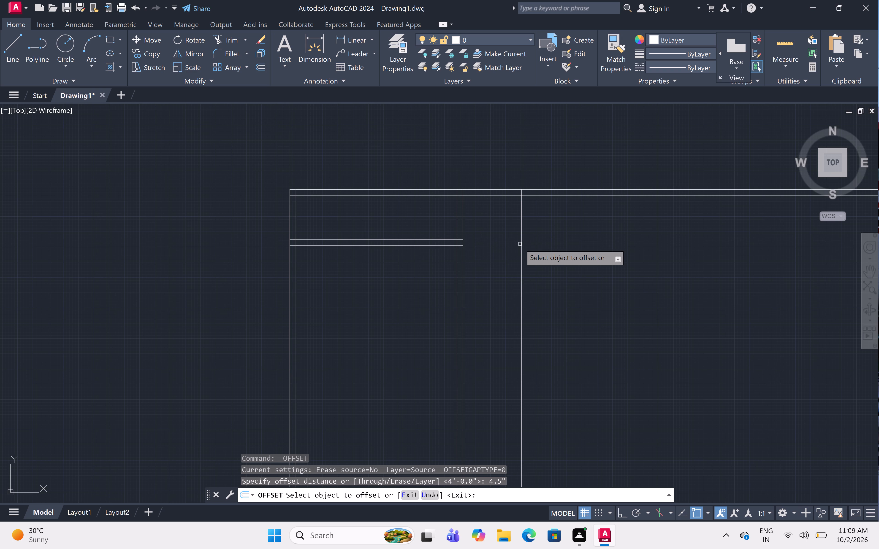
left_click(522, 240)
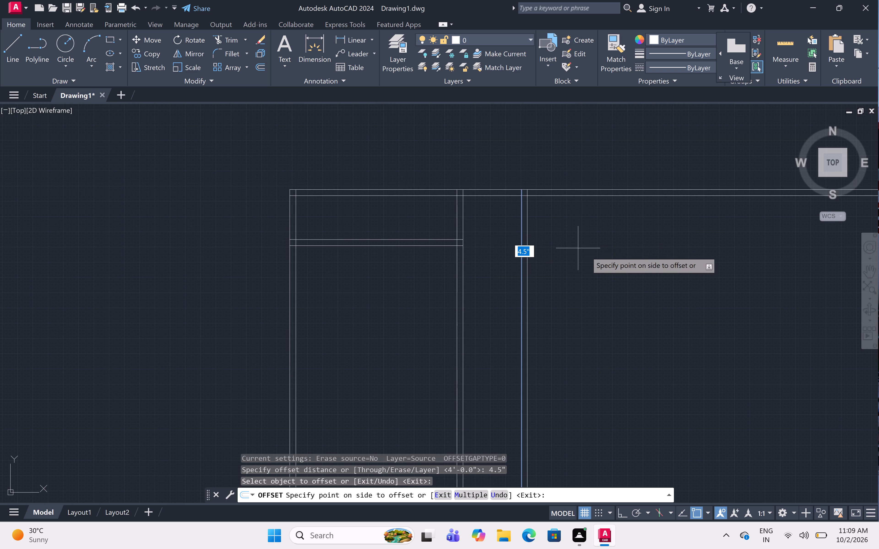
left_click(601, 252)
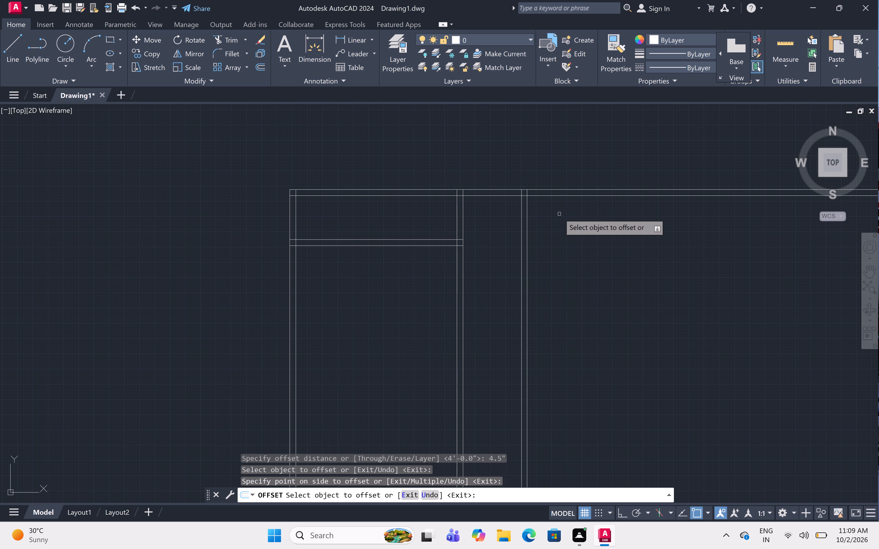
key("space")
key("space")
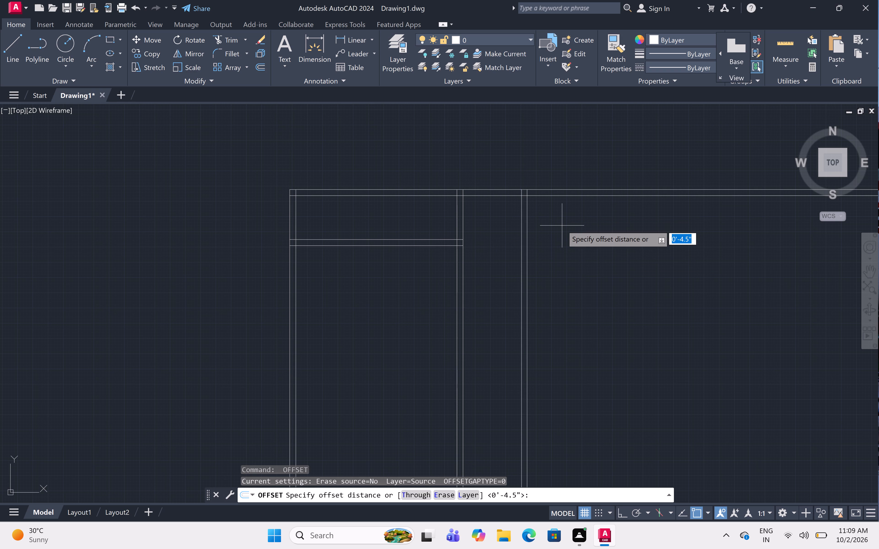
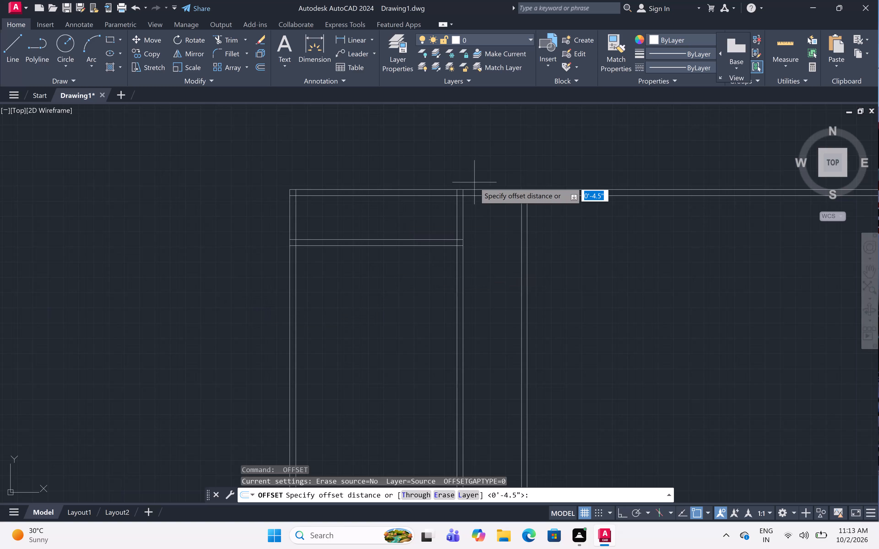
Offset the right line of the second vertical partition wall 7' to the right.
scroll(474, 182, "down", 1)
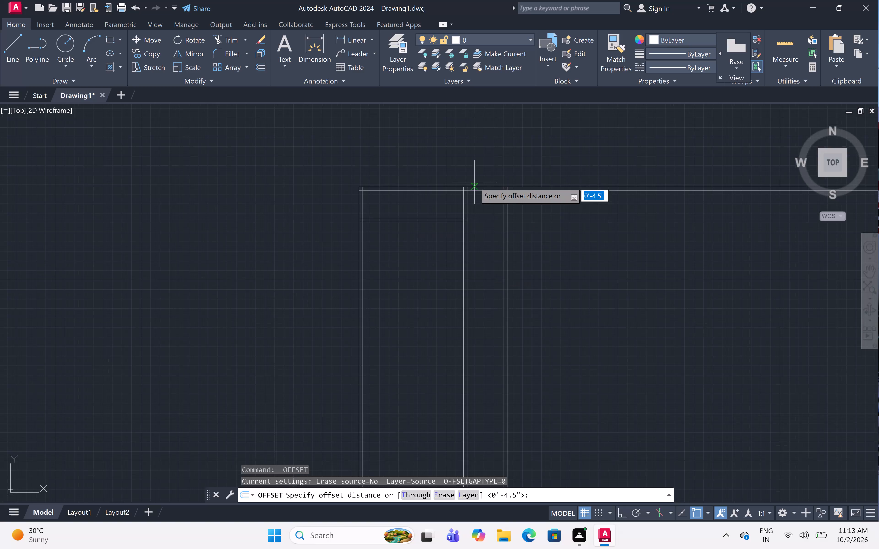
scroll(503, 196, "down", 1)
scroll(503, 196, "up", 1)
scroll(532, 176, "up", 2)
scroll(532, 176, "down", 1)
scroll(532, 176, "up", 2)
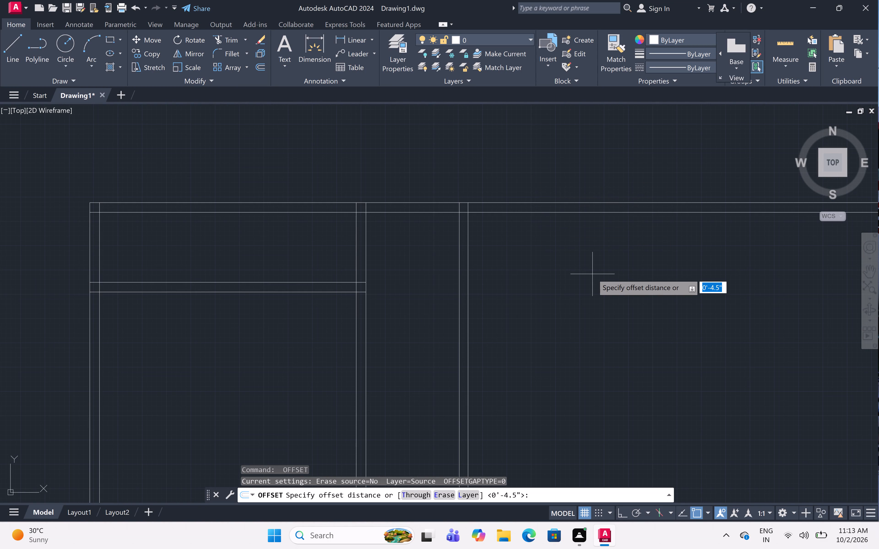
key("space")
key("space")
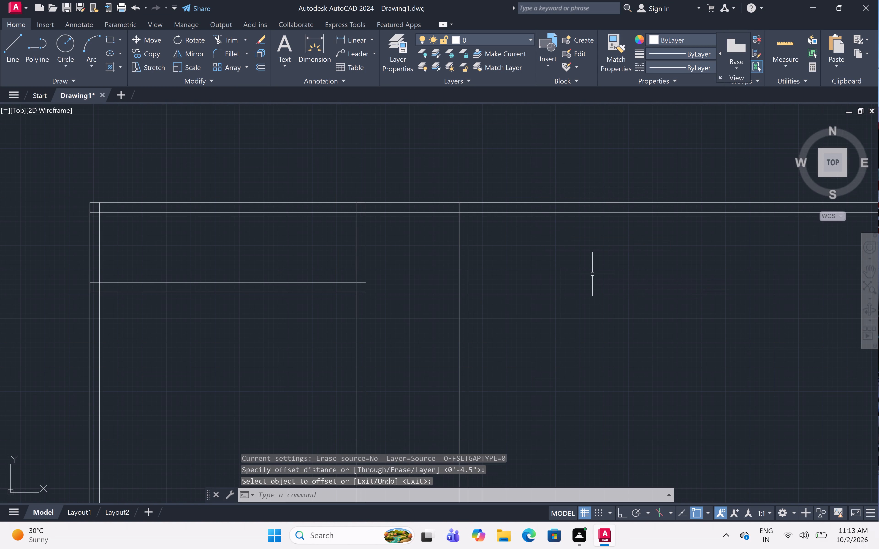
type("off 7'")
key("space")
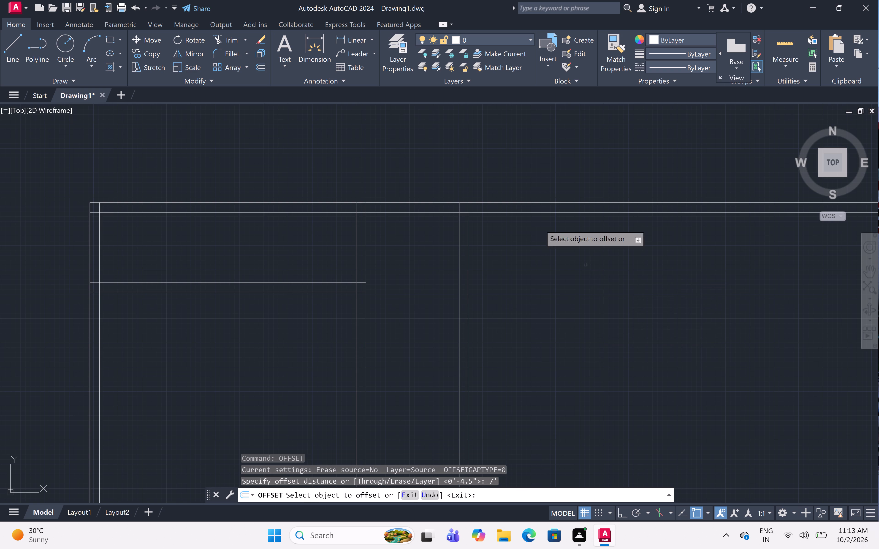
left_click(468, 254)
left_click(742, 233)
key("space")
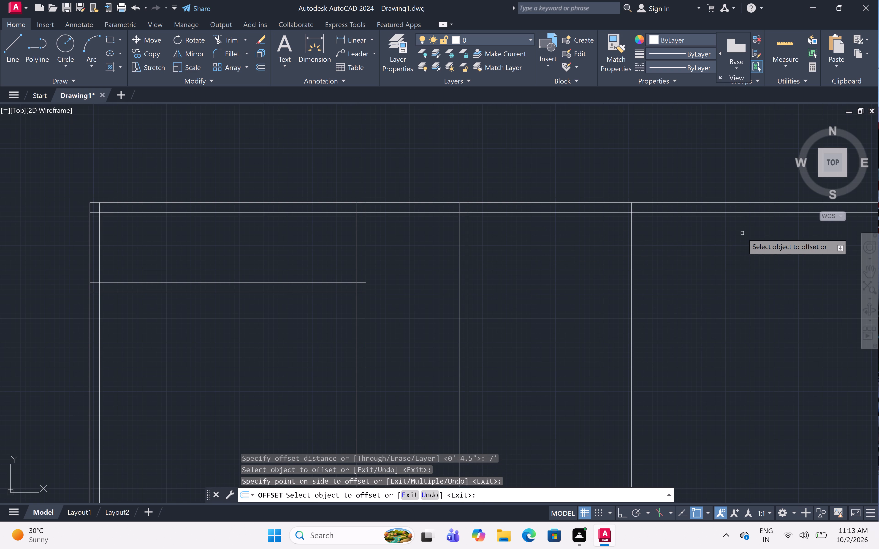
Offset the new vertical line 5" to the right to form a third vertical partition wall.
key("space")
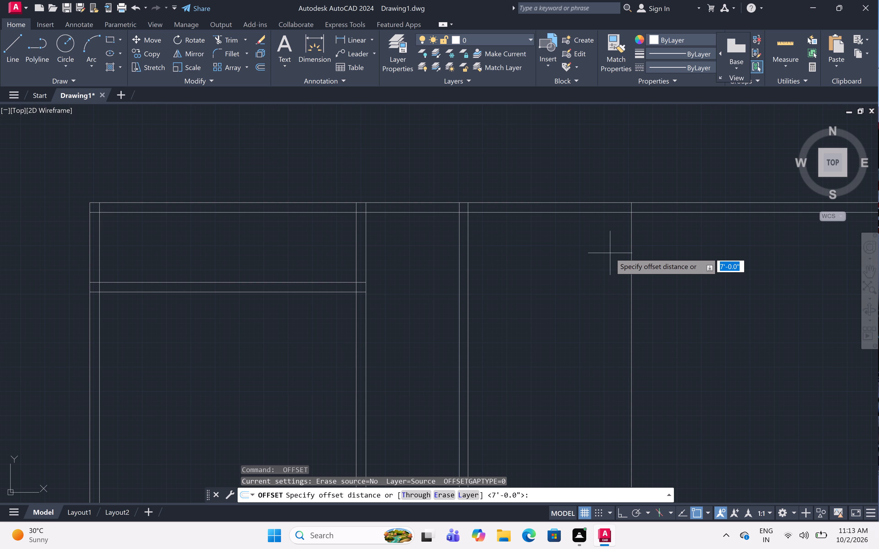
key("5")
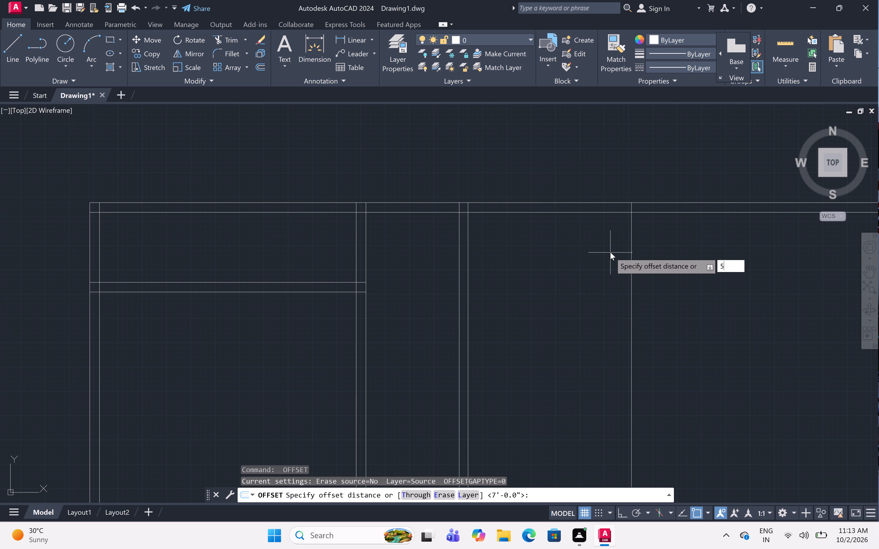
key("shift+quotedbl")
key("space")
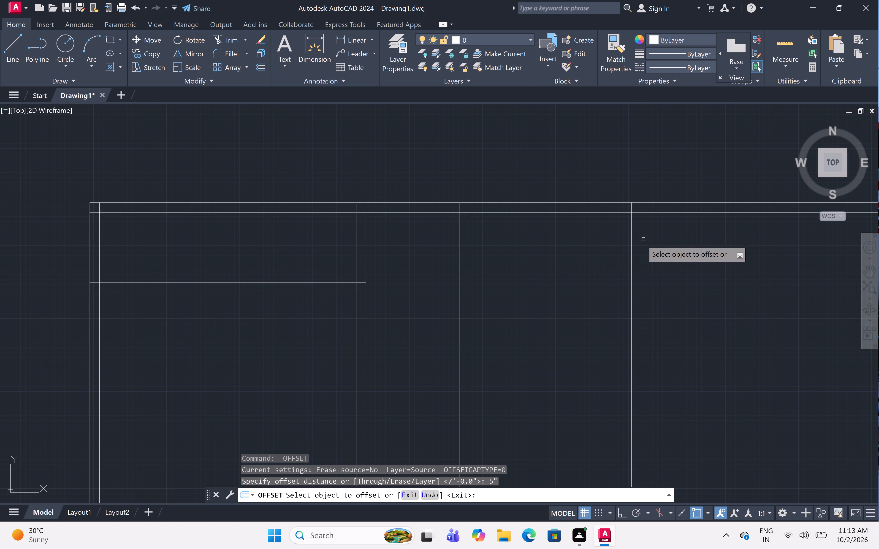
left_click(632, 248)
left_click(659, 242)
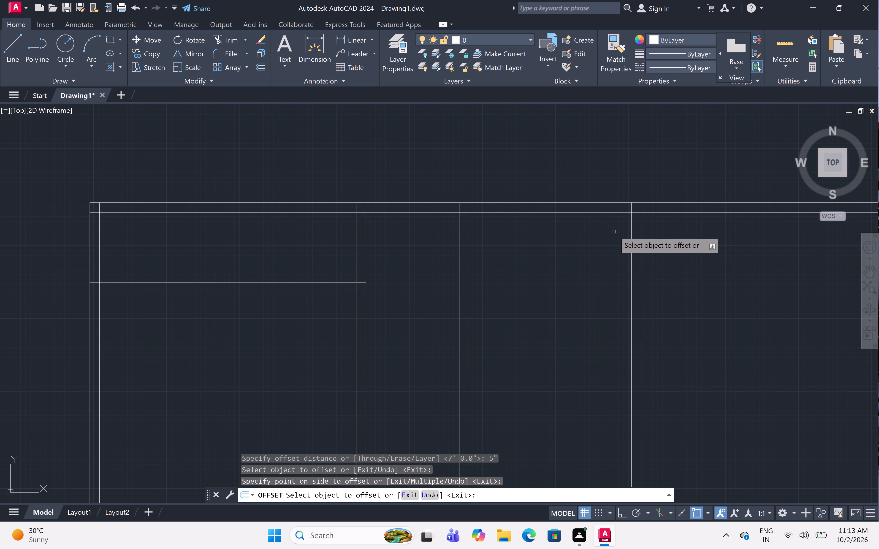
scroll(614, 232, "down", 1)
scroll(721, 234, "up", 2)
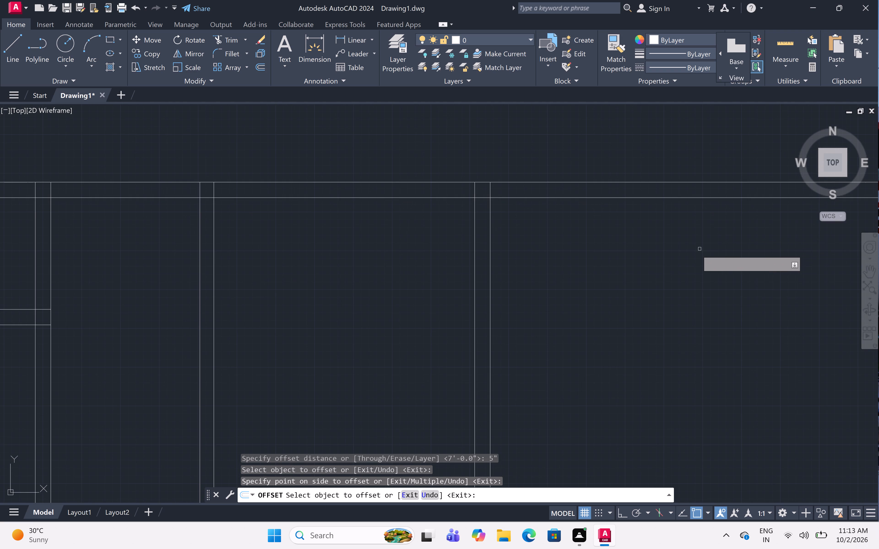
scroll(697, 250, "down", 1)
key("space")
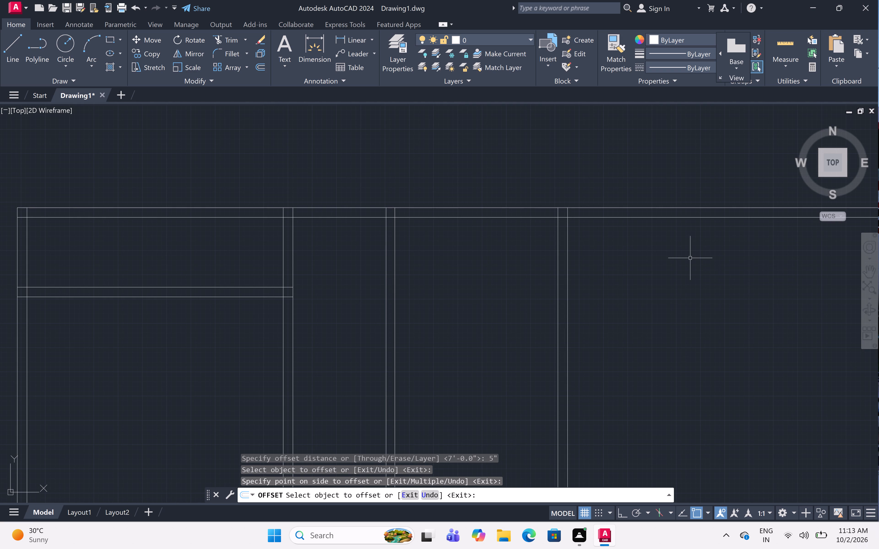
Offset the right line of the third vertical partition wall 11' to the right.
key("space")
type("11")
type("'")
key("space")
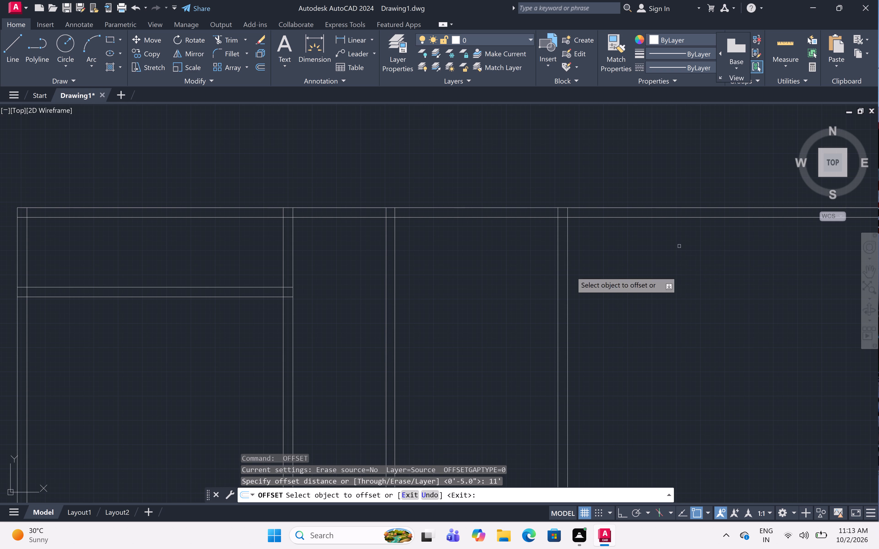
left_click(568, 264)
left_click(667, 260)
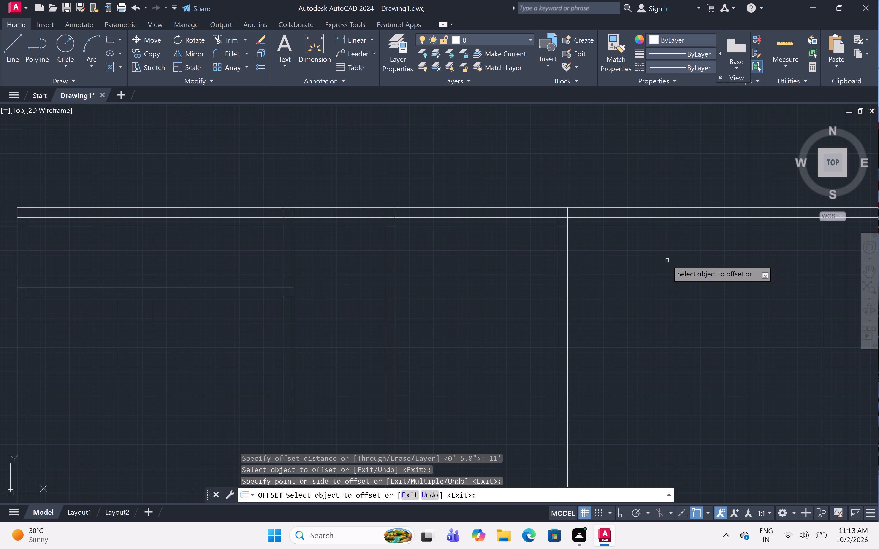
scroll(667, 260, "down", 2)
scroll(762, 243, "up", 2)
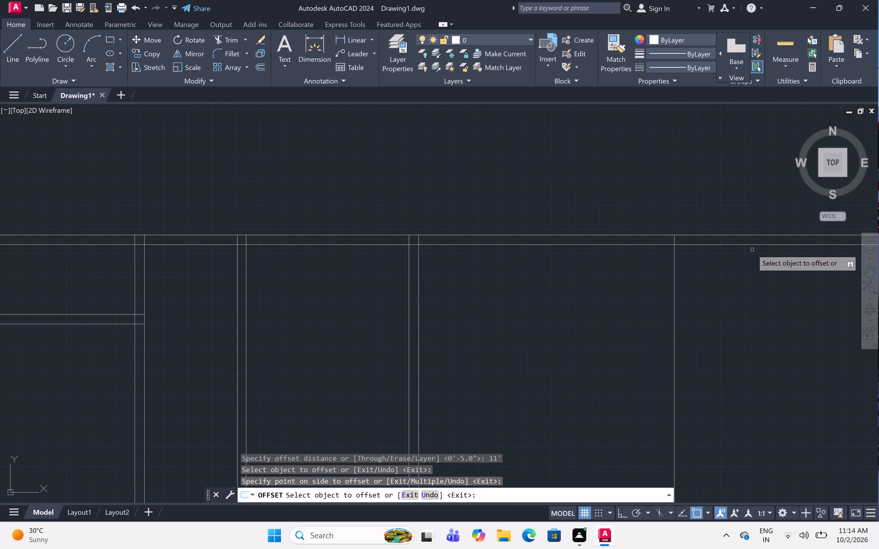
key("b")
key("space")
key("space")
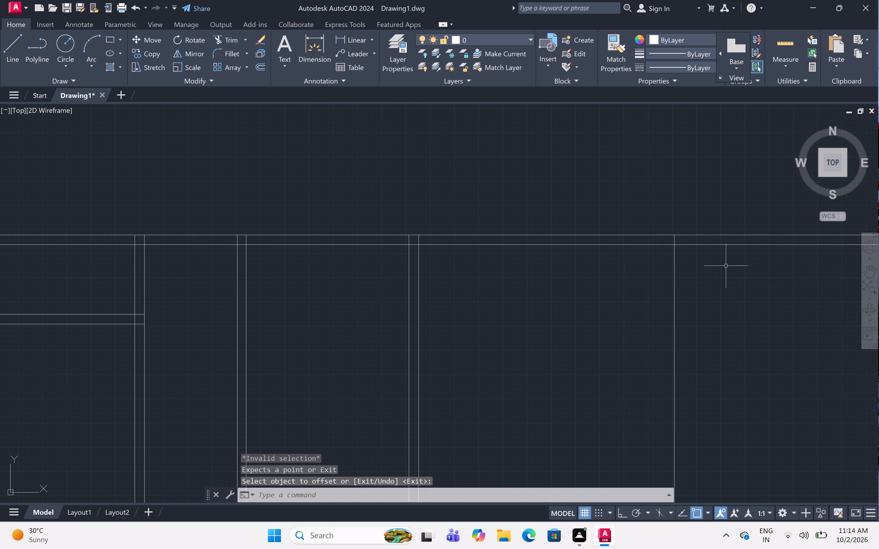
Offset the new vertical line 5" to the right to form a fourth vertical partition wall.
key("o")
type("ff")
key("space")
key("5")
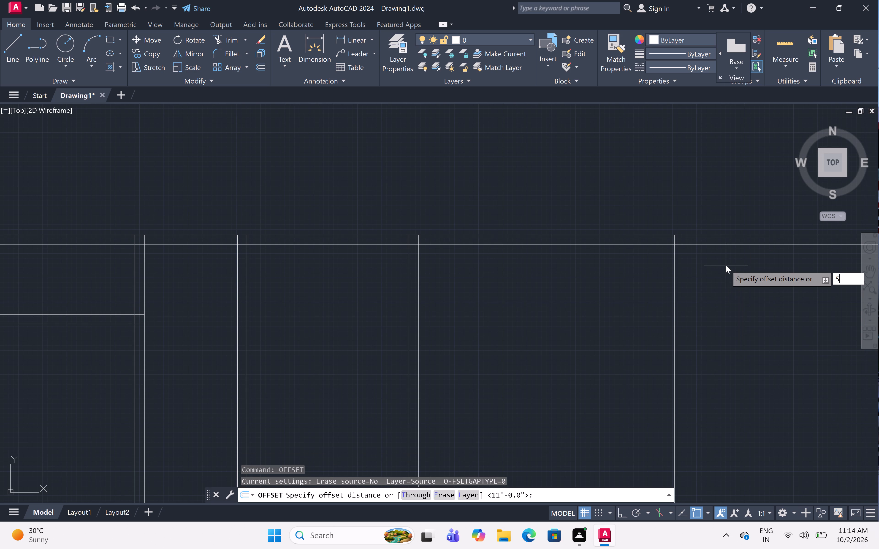
key("shift+quotedbl")
key("space")
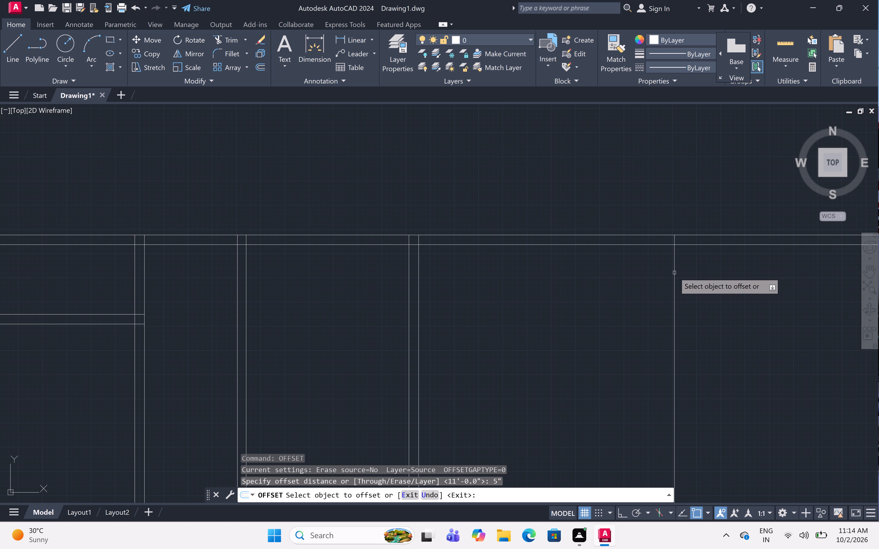
left_click(674, 273)
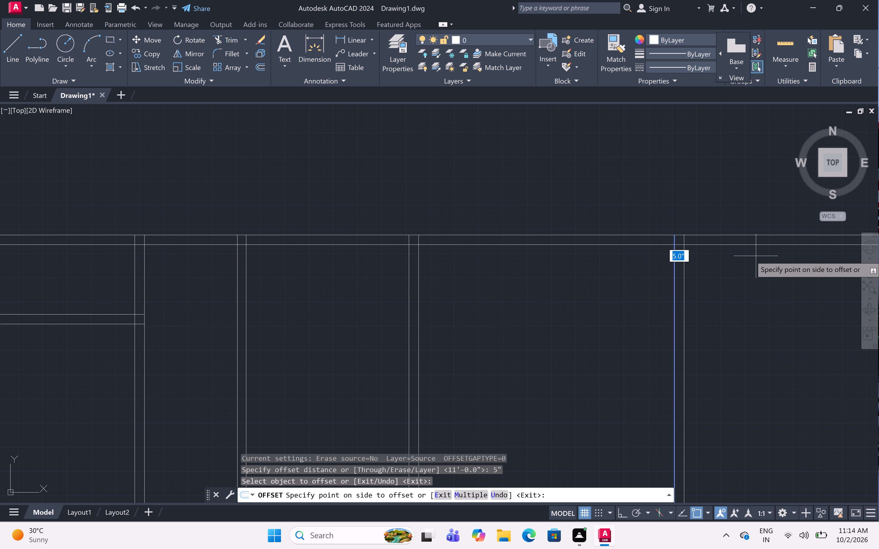
left_click(758, 265)
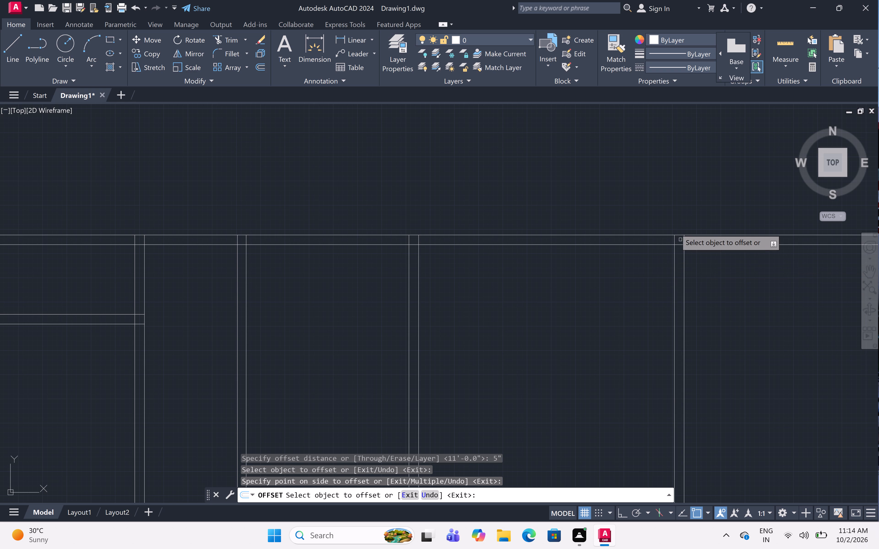
scroll(659, 230, "up", 1)
scroll(659, 230, "down", 1)
scroll(659, 230, "up", 1)
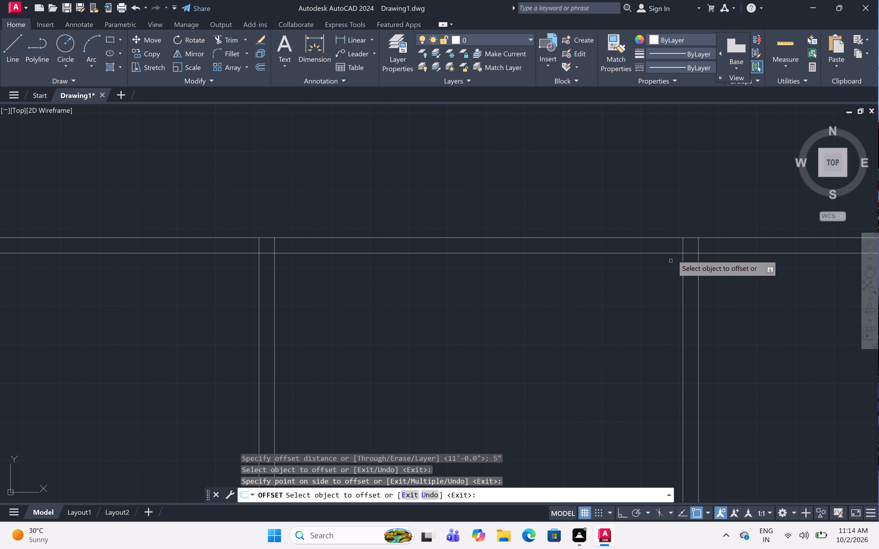
scroll(673, 250, "down", 3)
key("Escape")
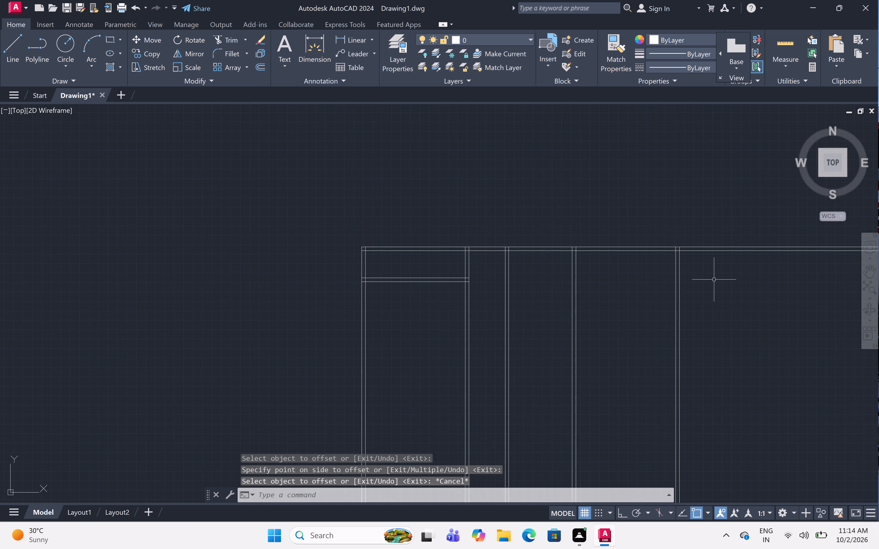
Offset the inner line of the top exterior wall 12' downward across the plan.
key("o")
type("ff")
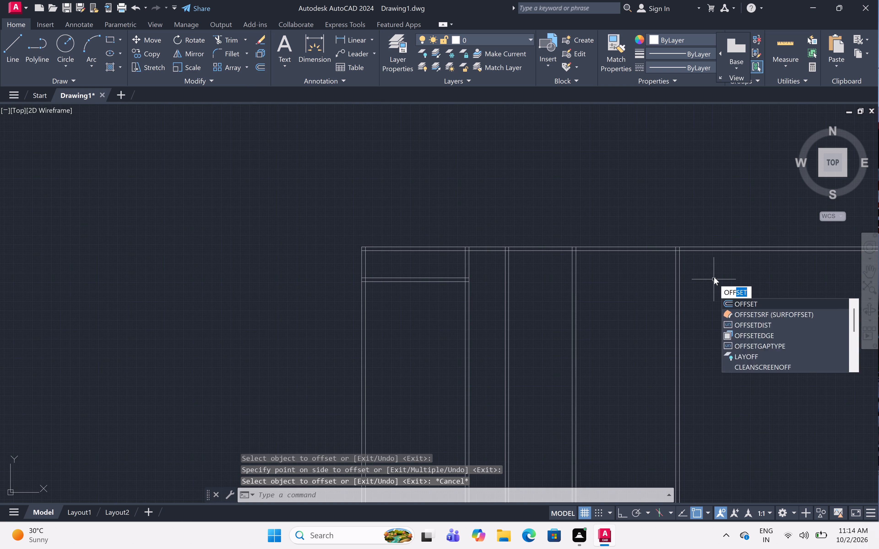
key("space")
type("12")
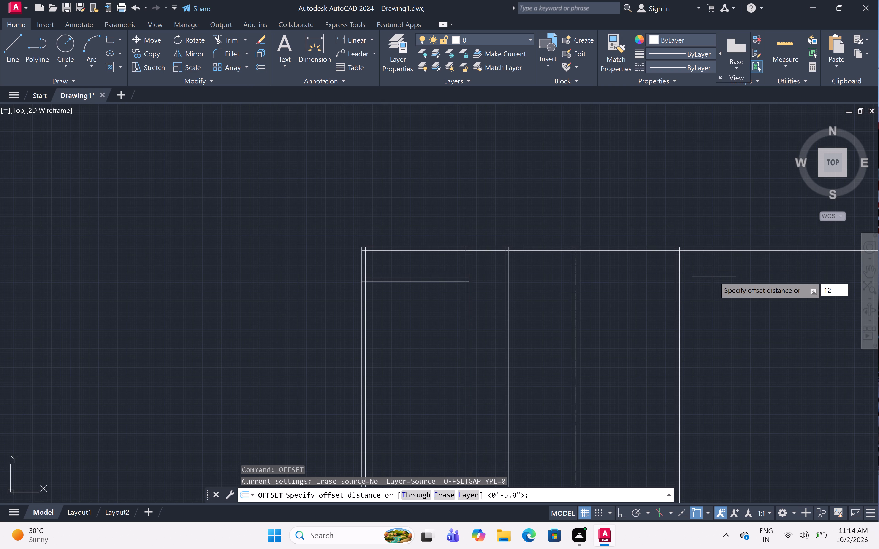
key("apostrophe")
key("space")
left_click(648, 251)
left_click(657, 351)
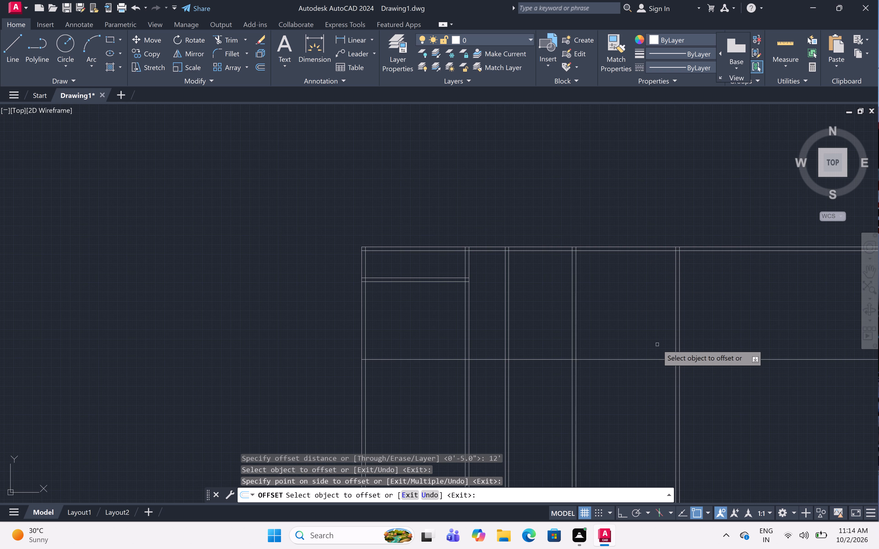
key("space")
Offset the new horizontal line 5" downward to form a full-width horizontal partition wall.
key("space")
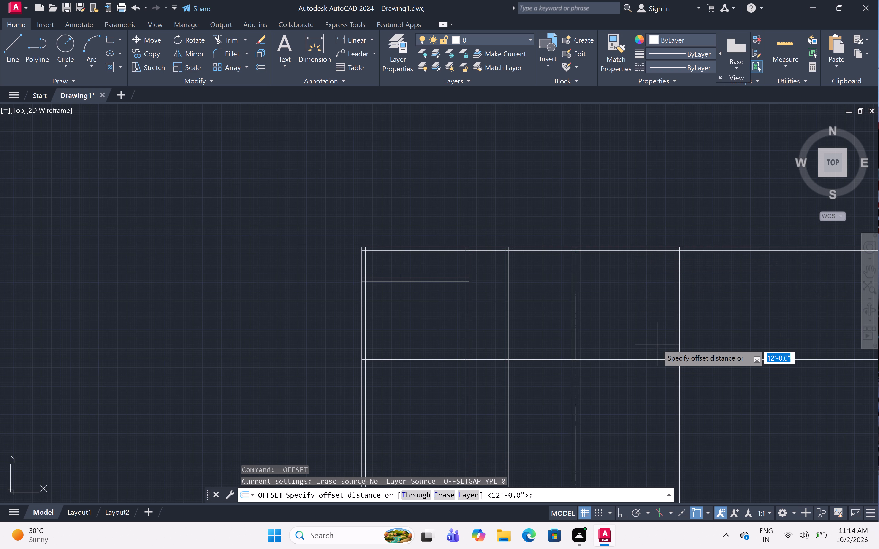
key("5")
type("\"")
key("space")
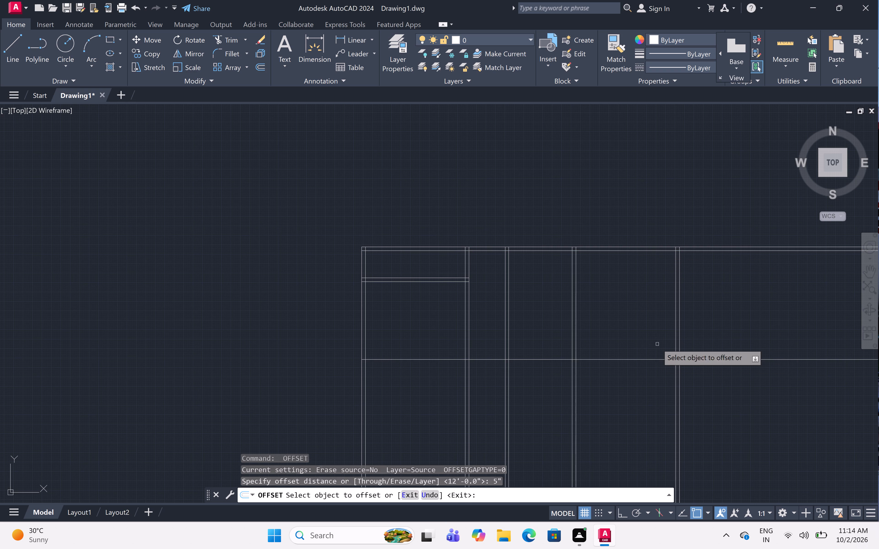
left_click(651, 360)
left_click(652, 400)
key("Escape")
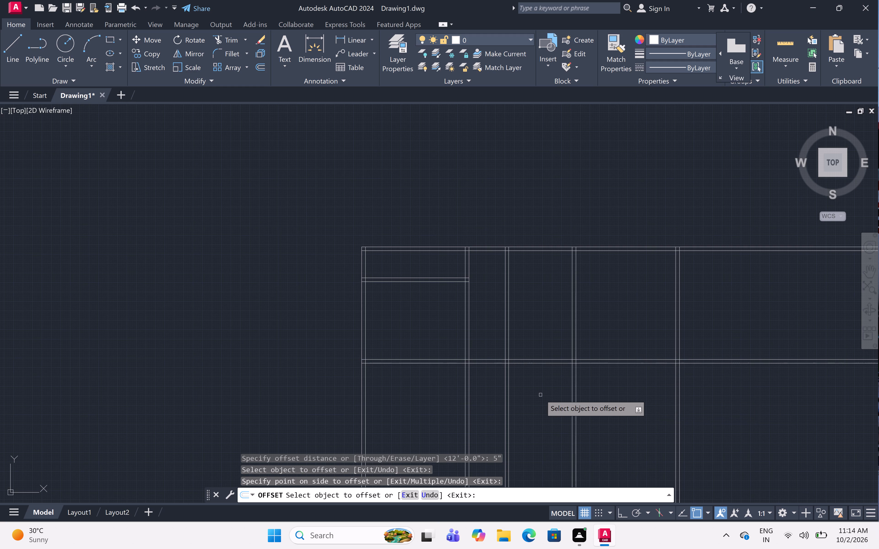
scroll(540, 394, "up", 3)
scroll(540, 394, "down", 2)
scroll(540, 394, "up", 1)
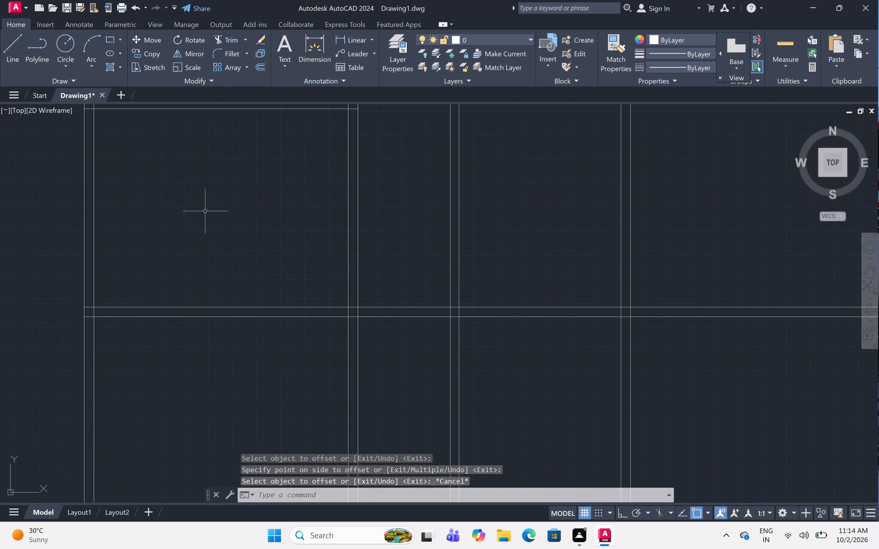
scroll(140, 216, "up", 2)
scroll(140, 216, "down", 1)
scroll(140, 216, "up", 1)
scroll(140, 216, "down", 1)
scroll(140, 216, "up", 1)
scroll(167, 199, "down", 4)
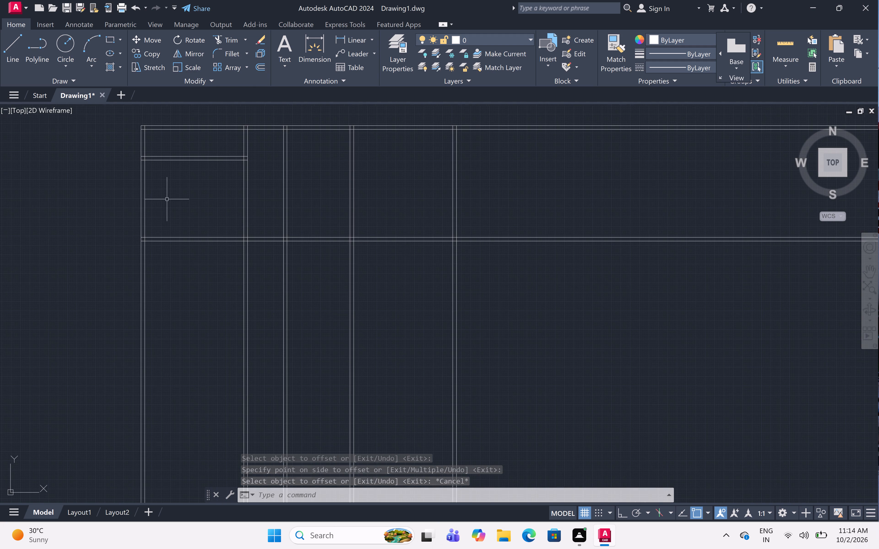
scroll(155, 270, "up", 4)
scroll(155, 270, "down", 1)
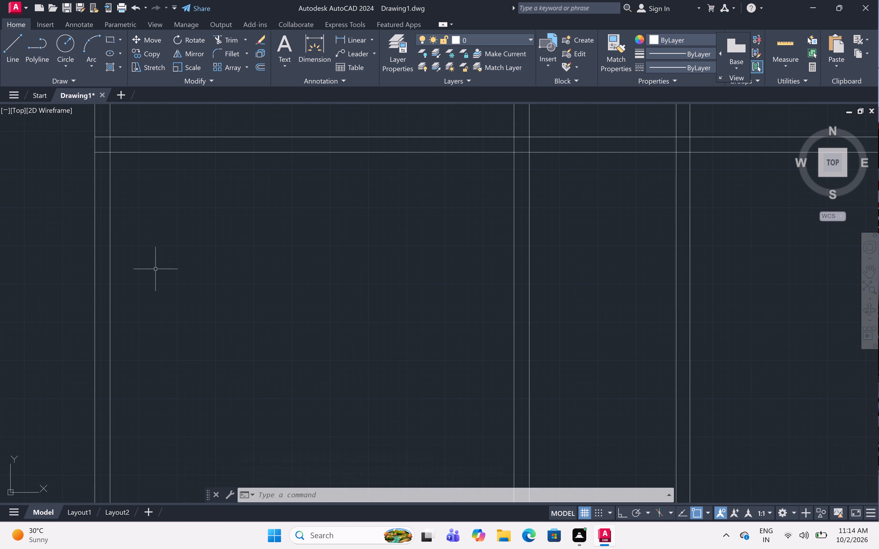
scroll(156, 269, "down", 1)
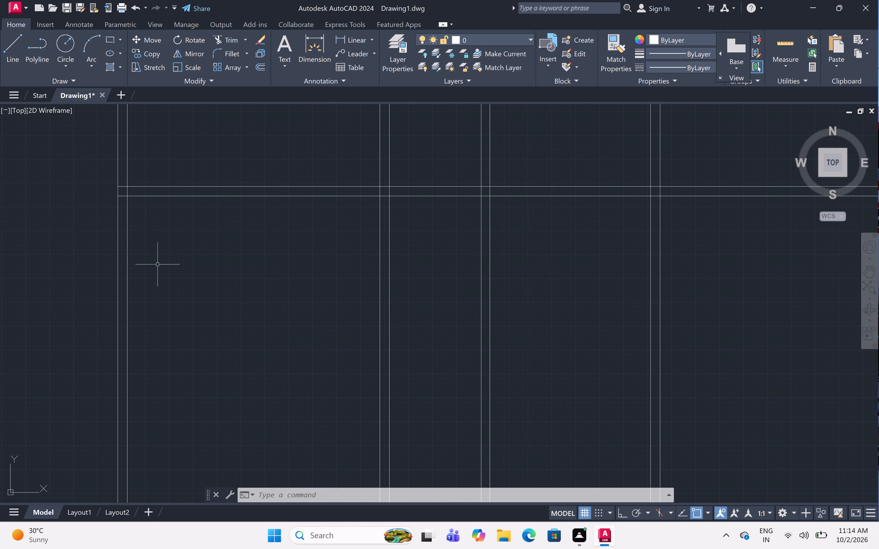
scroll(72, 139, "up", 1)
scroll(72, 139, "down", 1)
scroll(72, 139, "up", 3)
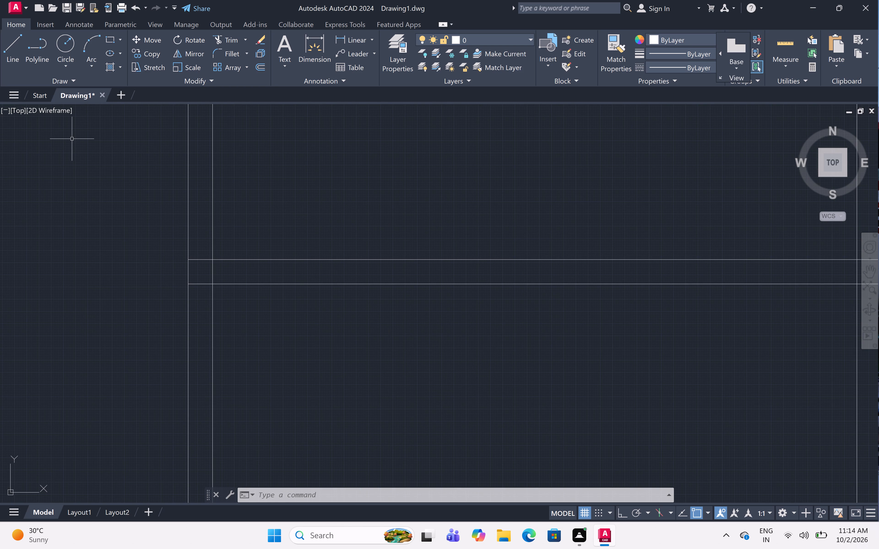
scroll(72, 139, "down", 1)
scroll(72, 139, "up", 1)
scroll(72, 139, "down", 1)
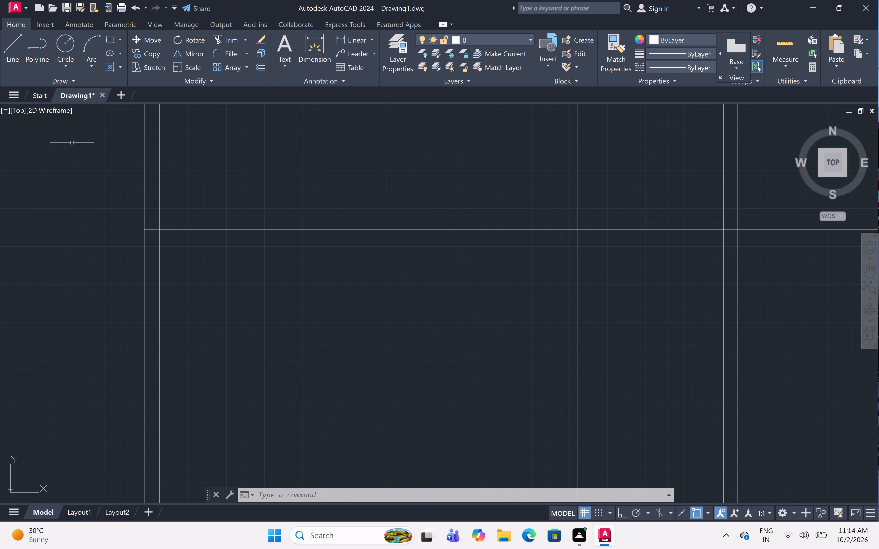
Trim the full-width horizontal partition wall's two lines to the left of the third vertical partition wall.
scroll(180, 202, "down", 4)
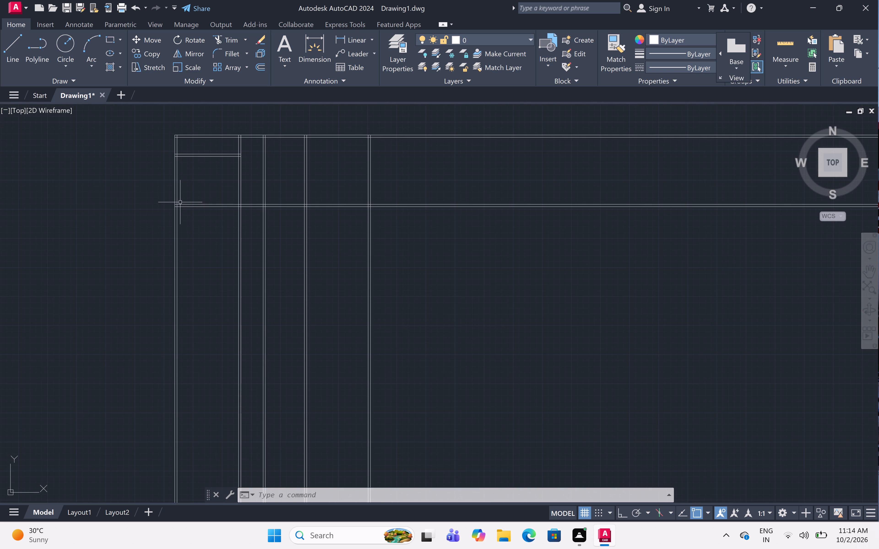
scroll(389, 162, "up", 2)
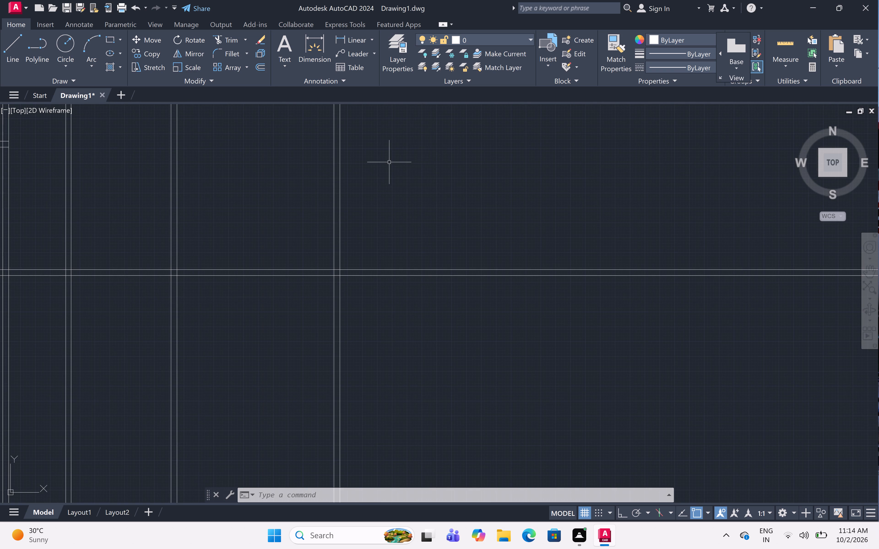
scroll(389, 162, "down", 1)
scroll(405, 202, "up", 2)
scroll(405, 202, "down", 1)
scroll(405, 202, "up", 1)
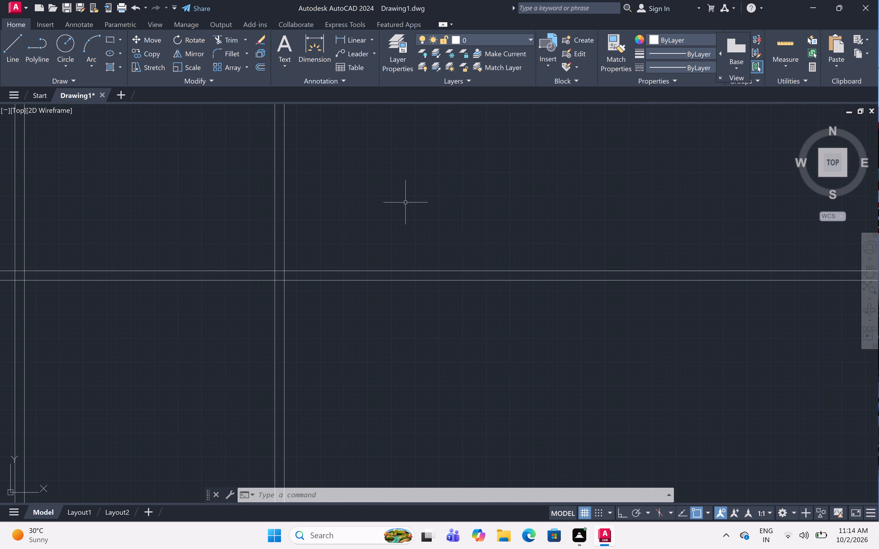
key("t")
key("r")
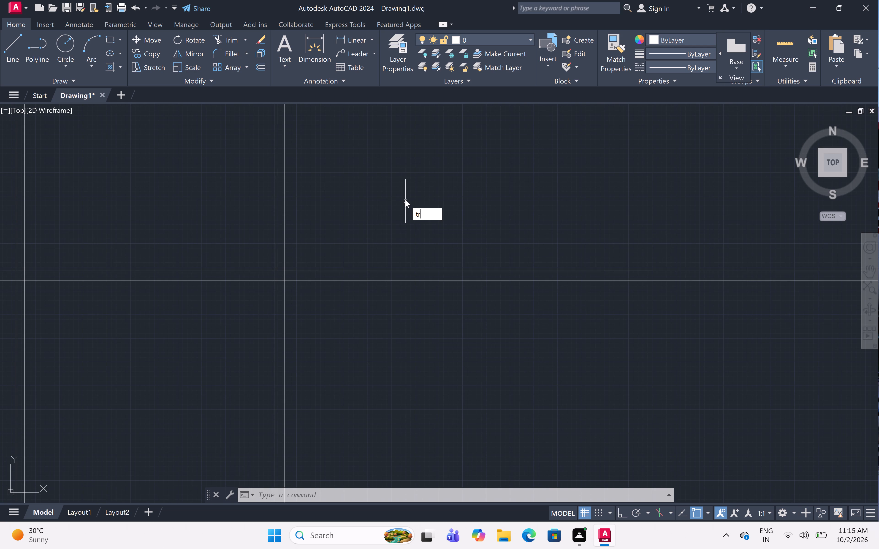
key("space")
left_click(3, 267)
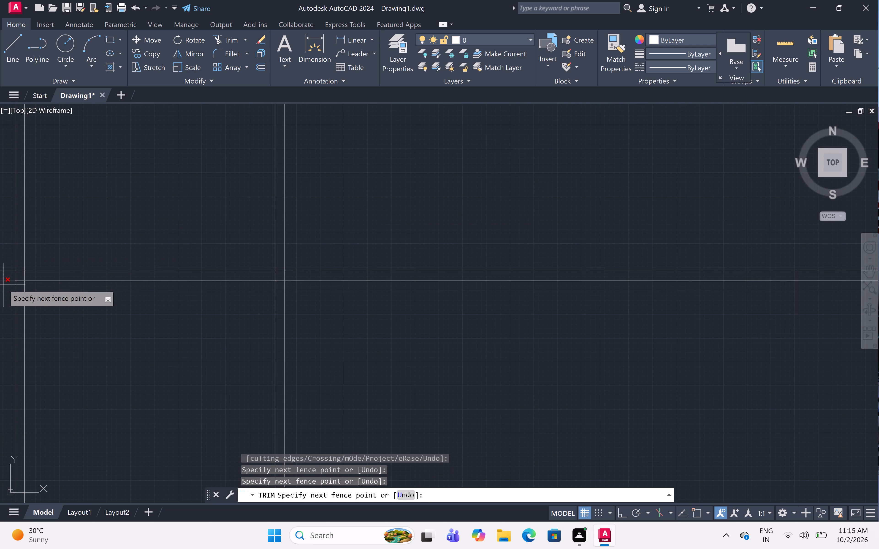
left_click(3, 285)
scroll(7, 274, "down", 1)
scroll(7, 274, "up", 1)
scroll(7, 274, "down", 5)
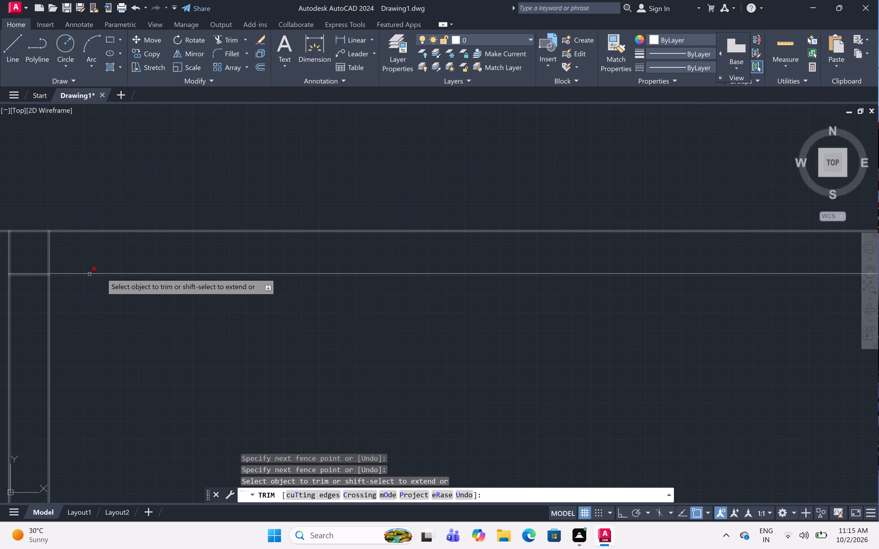
scroll(134, 156, "down", 1)
scroll(134, 156, "up", 1)
scroll(134, 156, "down", 2)
scroll(134, 156, "up", 2)
scroll(134, 158, "down", 1)
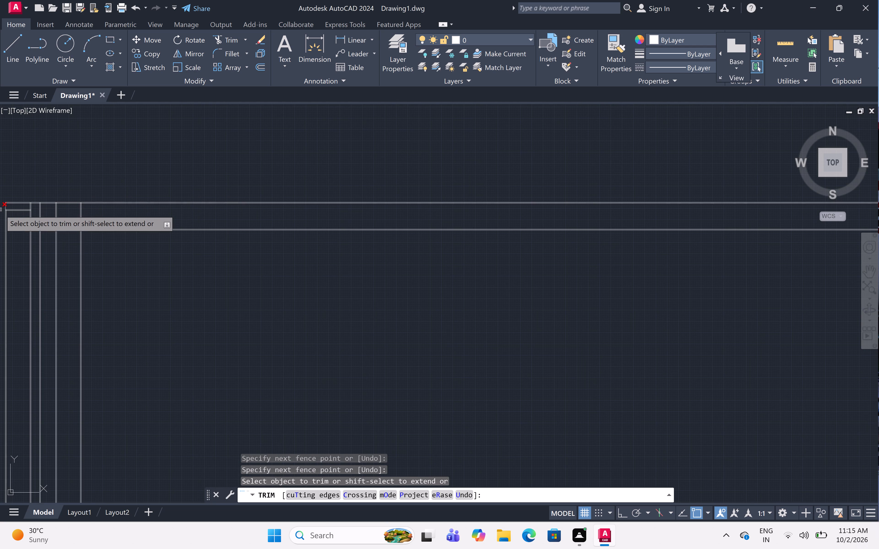
scroll(0, 211, "up", 1)
scroll(0, 211, "down", 3)
scroll(0, 211, "up", 2)
scroll(0, 211, "down", 1)
scroll(0, 211, "up", 4)
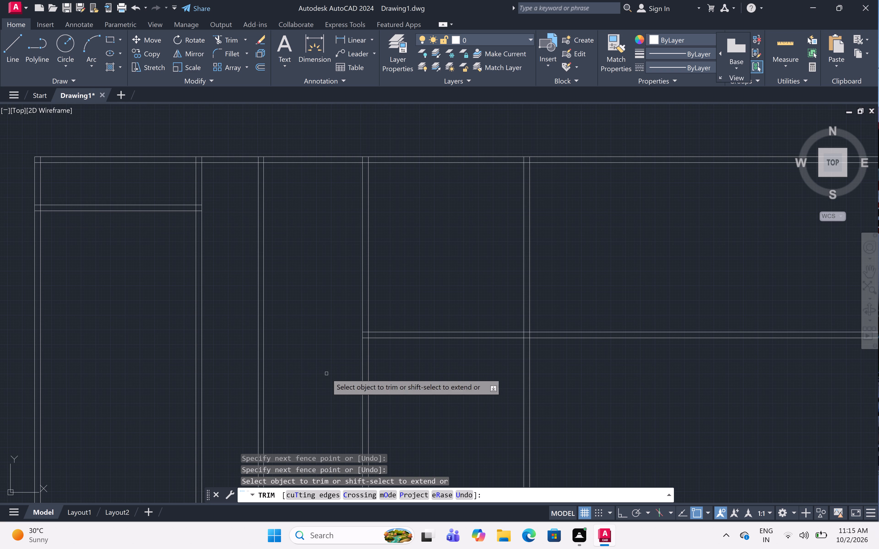
key("Escape")
Offset the inner line of the top exterior wall 8' downward.
type("off")
key("space")
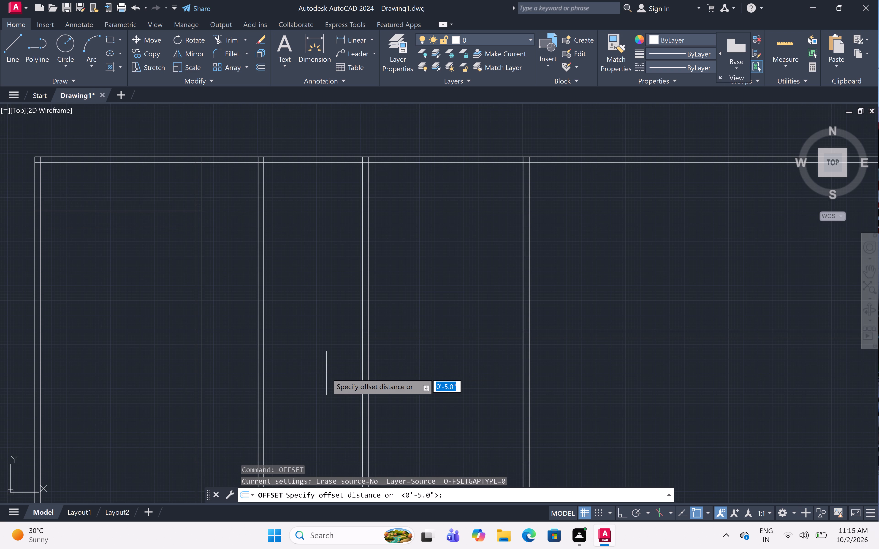
key("8")
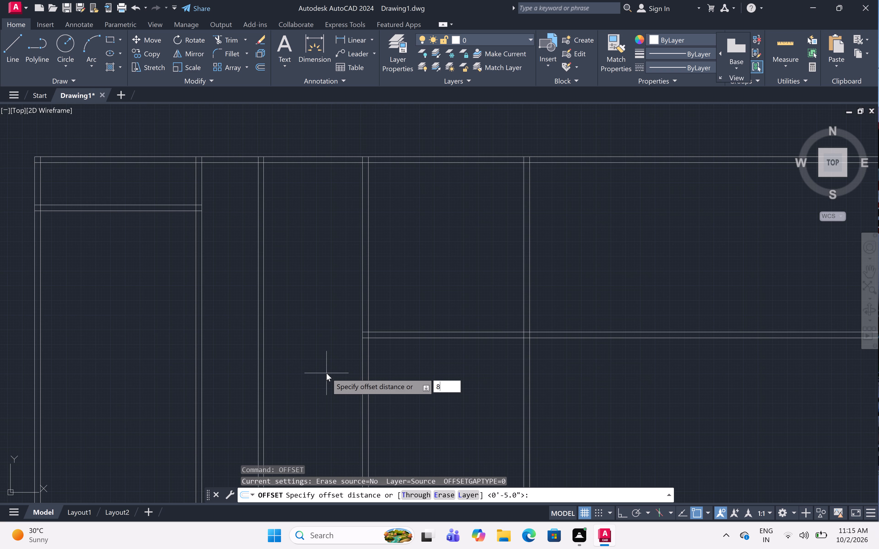
key("shift+quotedbl")
key("BackSpace")
key("apostrophe")
key("space")
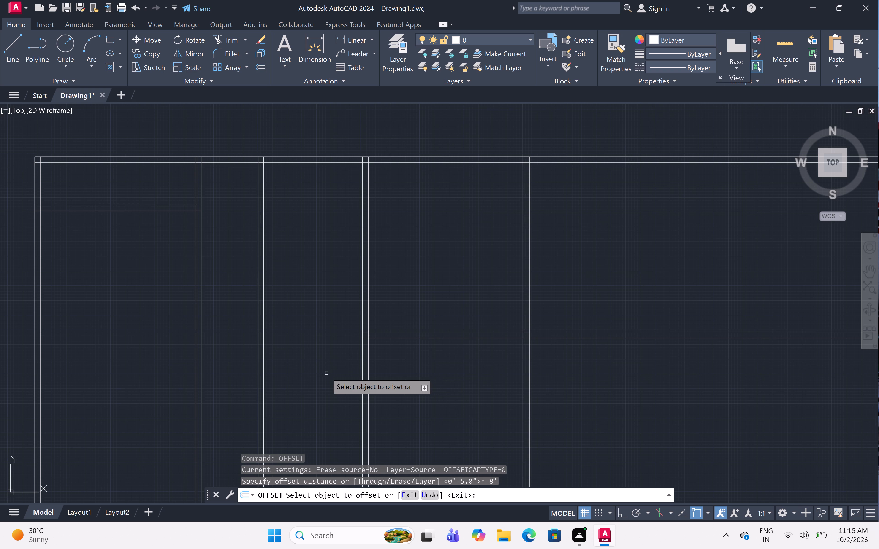
left_click(278, 164)
left_click(299, 341)
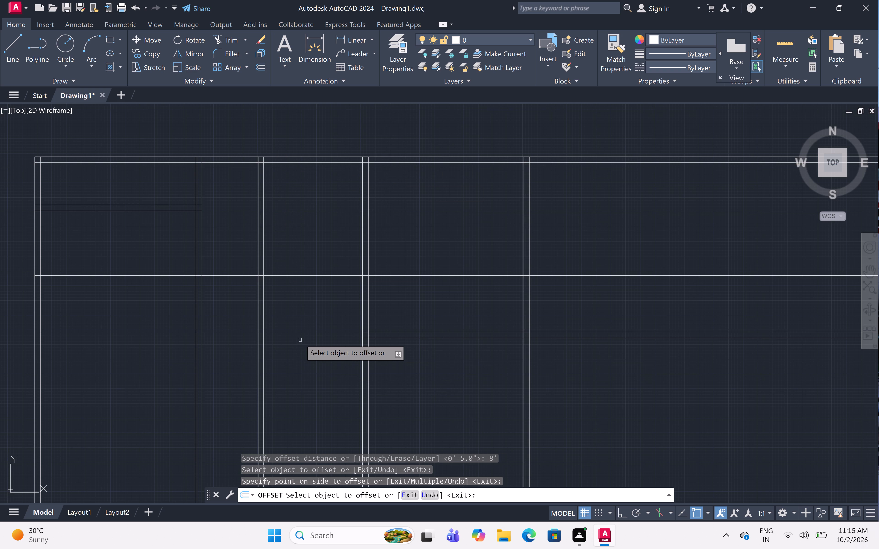
key("space")
Offset the new horizontal line 5" downward to form a second full-width horizontal partition wall.
key("space")
key("4")
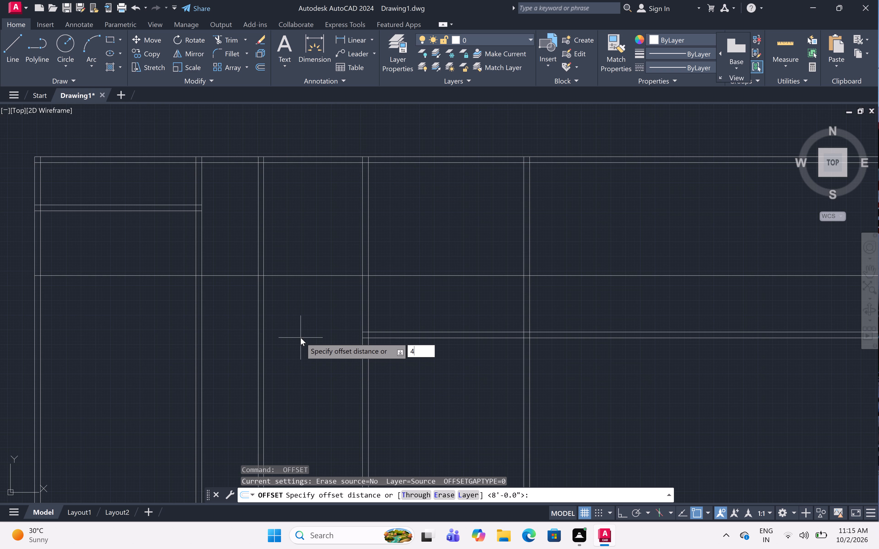
key("BackSpace")
key("5")
key("shift+quotedbl")
key("space")
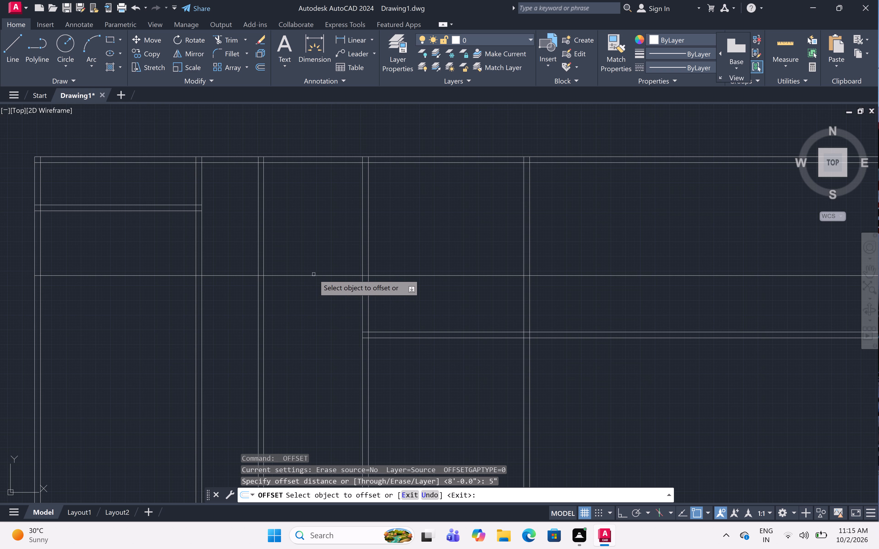
left_click(314, 274)
left_click(307, 338)
key("Escape")
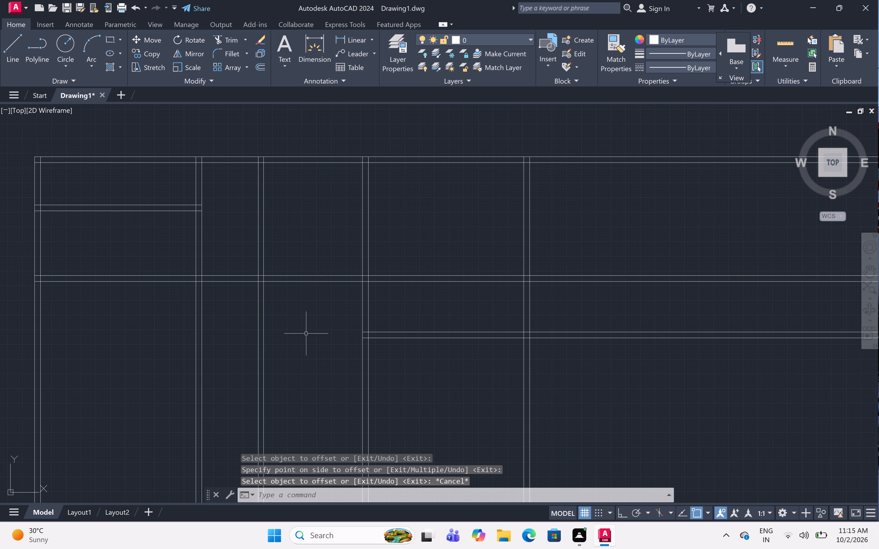
Trim the new horizontal partition wall left of the first vertical partition, including its stub inside the left exterior wall.
key("t")
key("r")
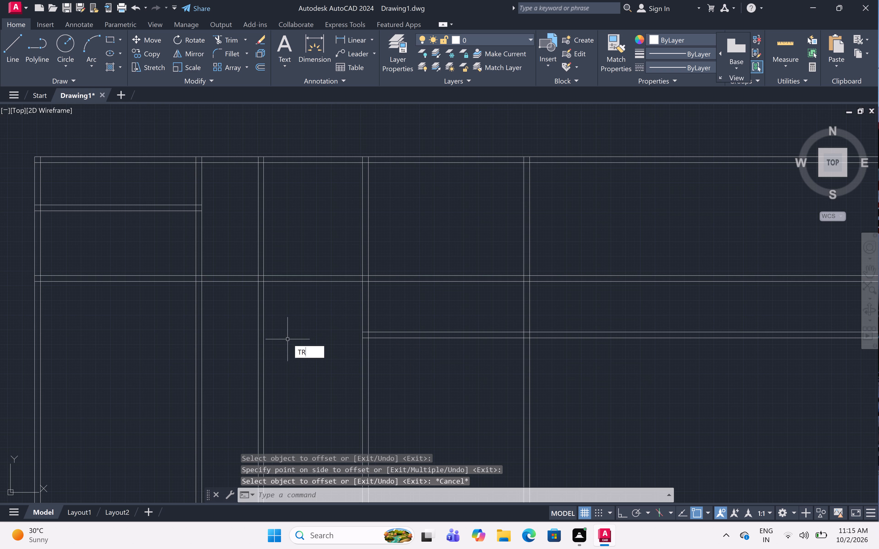
key("space")
left_click(163, 257)
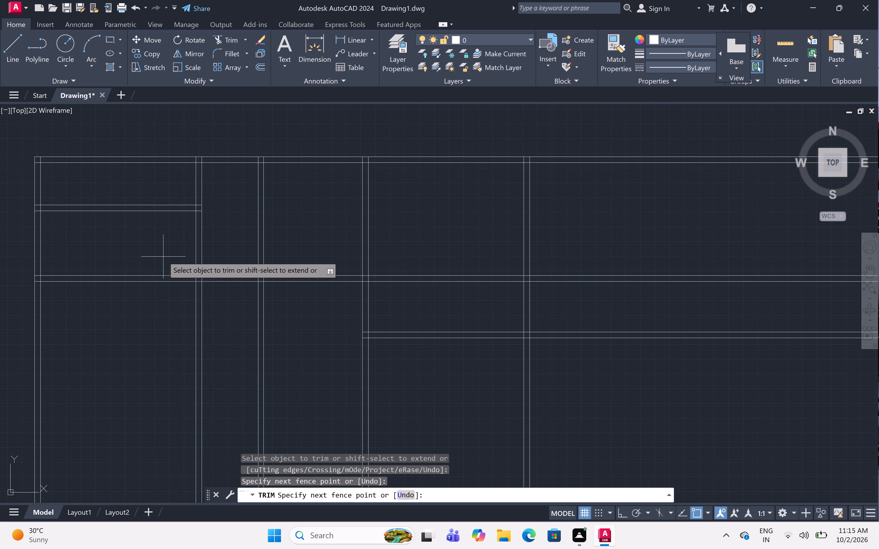
left_click(163, 320)
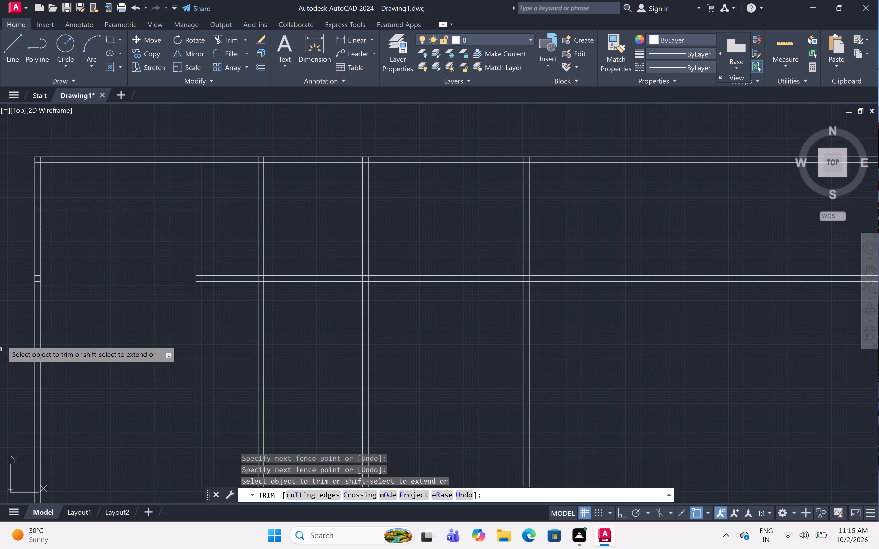
scroll(36, 277, "up", 1)
scroll(36, 277, "down", 1)
scroll(36, 277, "up", 3)
scroll(36, 277, "down", 1)
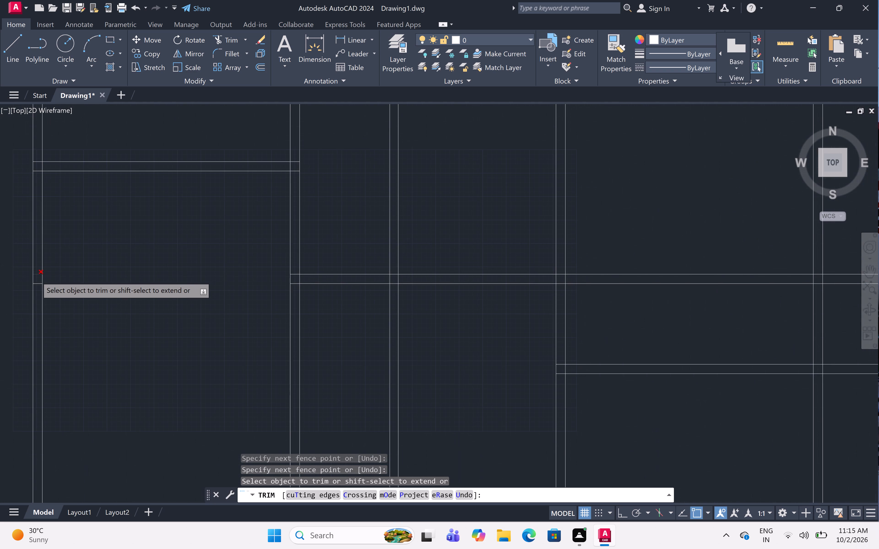
left_click(39, 268)
left_click(39, 298)
Trim the same horizontal partition wall right of the third vertical partition, including its stub inside the fourth vertical partition.
scroll(57, 274, "down", 4)
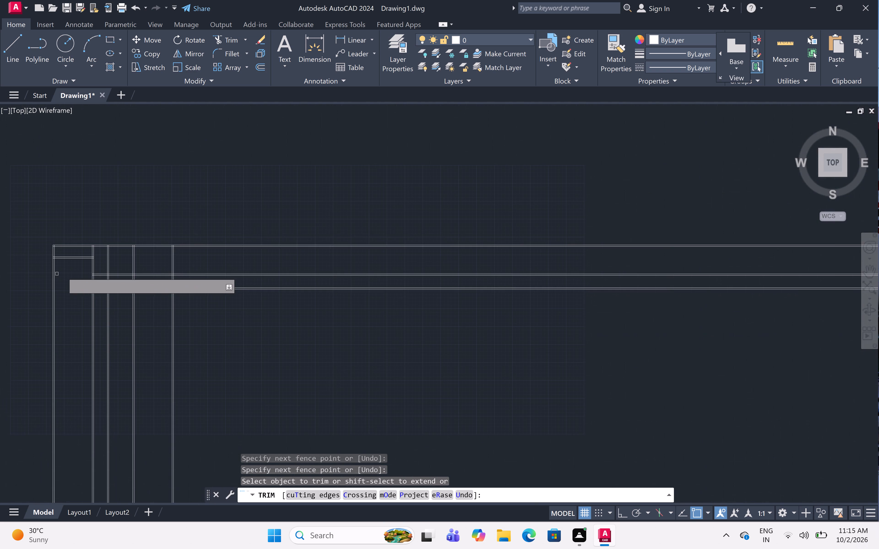
left_click(147, 279)
left_click(151, 258)
scroll(179, 274, "up", 2)
scroll(179, 274, "down", 1)
scroll(179, 274, "up", 1)
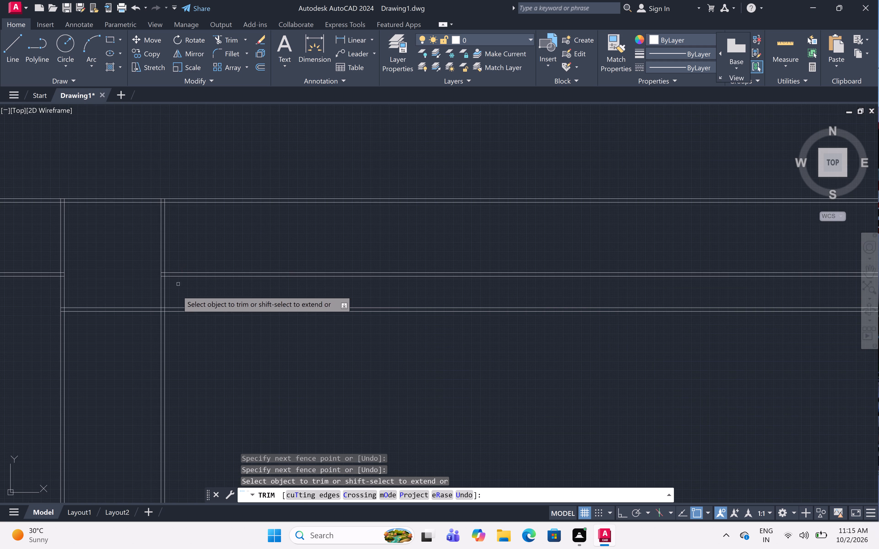
left_click(177, 291)
left_click(181, 241)
scroll(160, 271, "up", 1)
scroll(160, 271, "down", 1)
scroll(160, 271, "up", 3)
scroll(160, 271, "down", 3)
scroll(160, 271, "up", 1)
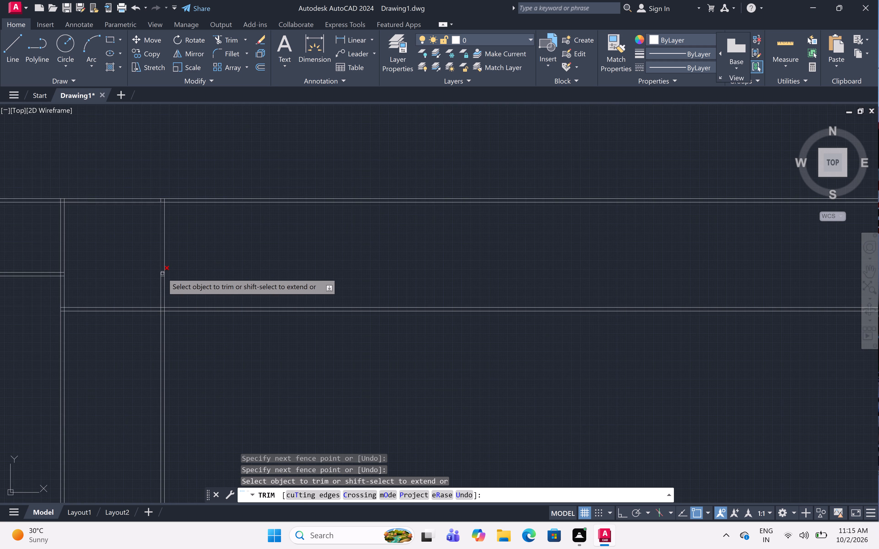
scroll(163, 274, "up", 4)
scroll(163, 274, "down", 2)
scroll(163, 274, "up", 2)
left_click(158, 291)
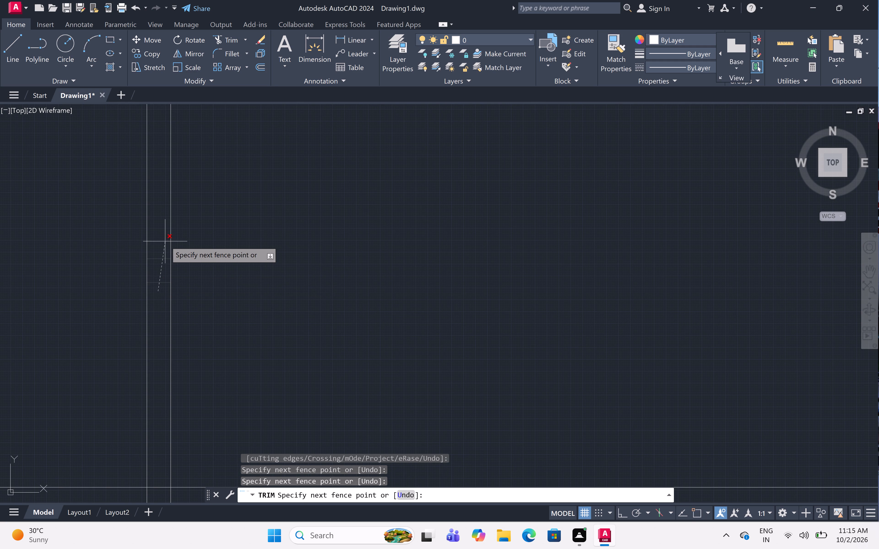
left_click(165, 241)
Trim the top exterior wall and the lower horizontal partition wall where they extend right of the fourth vertical partition.
scroll(165, 241, "down", 6)
scroll(209, 191, "down", 1)
scroll(209, 191, "up", 1)
scroll(209, 191, "down", 1)
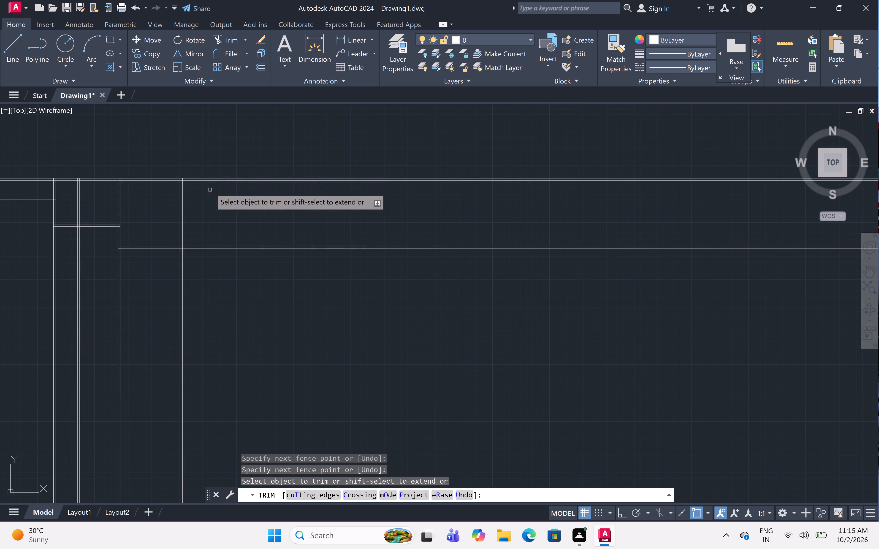
left_click(215, 150)
left_click(219, 270)
scroll(241, 229, "down", 1)
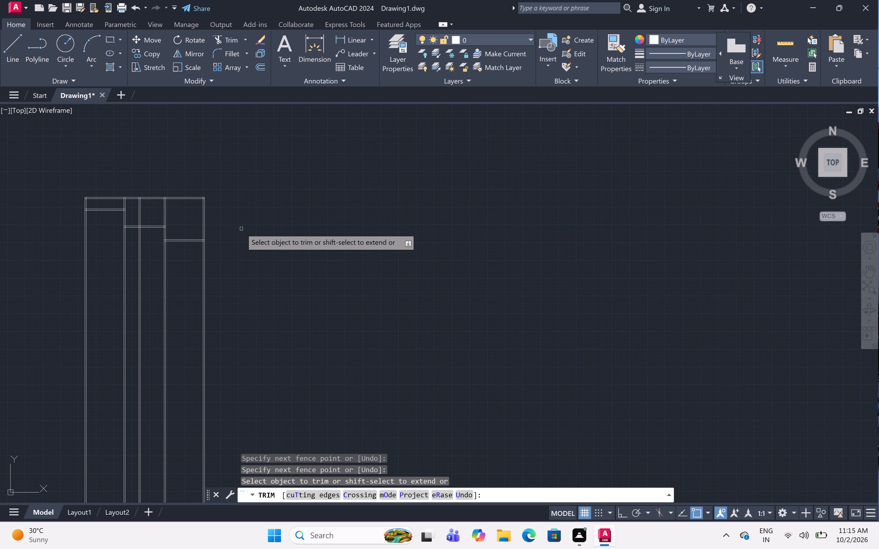
scroll(313, 222, "down", 1)
scroll(145, 227, "up", 2)
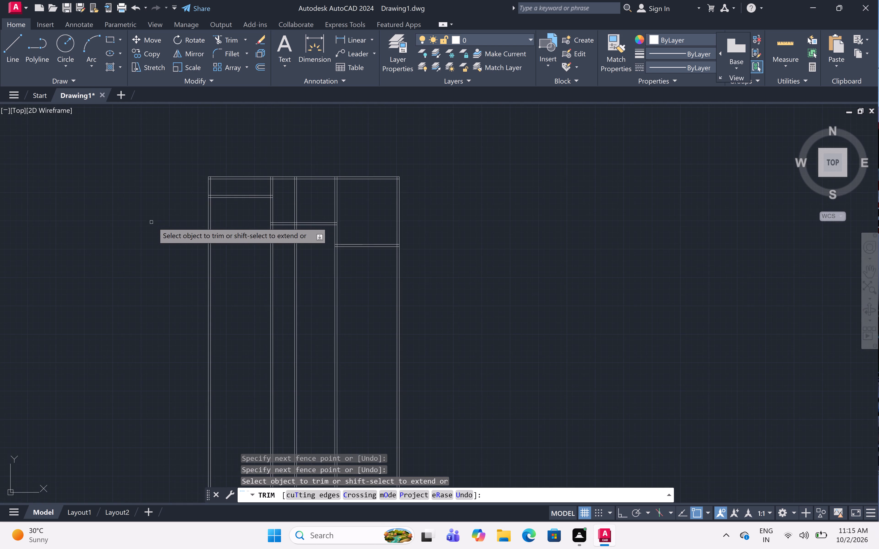
scroll(286, 171, "down", 1)
scroll(286, 171, "up", 2)
scroll(287, 171, "down", 1)
scroll(287, 171, "up", 5)
scroll(299, 192, "up", 4)
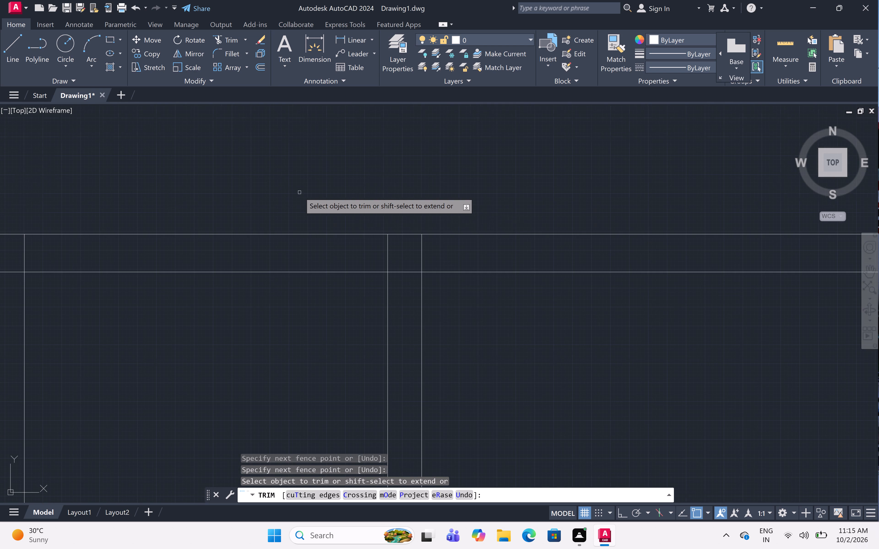
key("Escape")
Draw a 4'-9.5" line along the top wall's inner face from the first partition's left line to the second partition's right line, and turn Ortho on.
key("l")
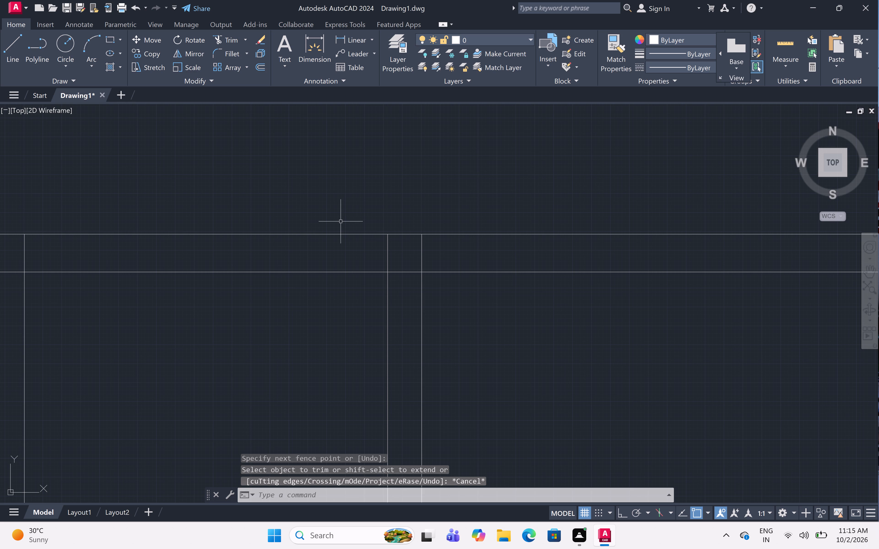
key("space")
scroll(342, 176, "down", 2)
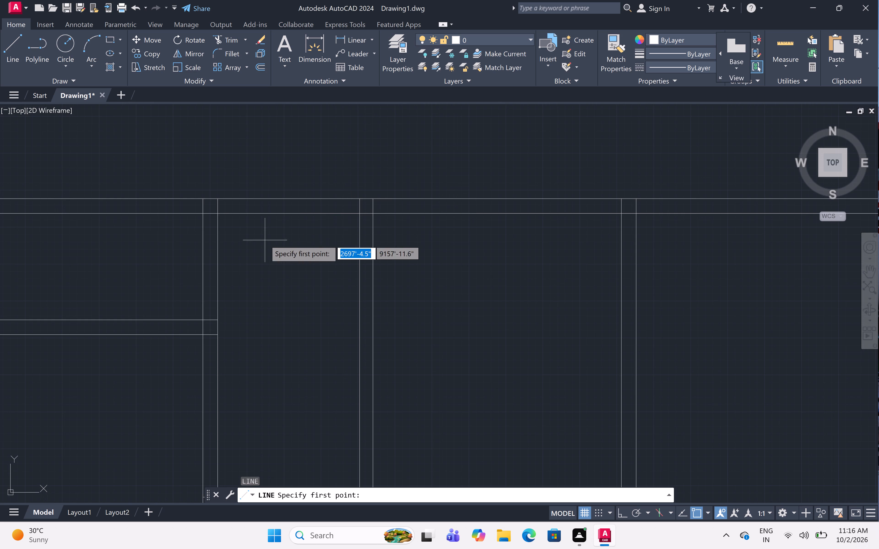
left_click(201, 211)
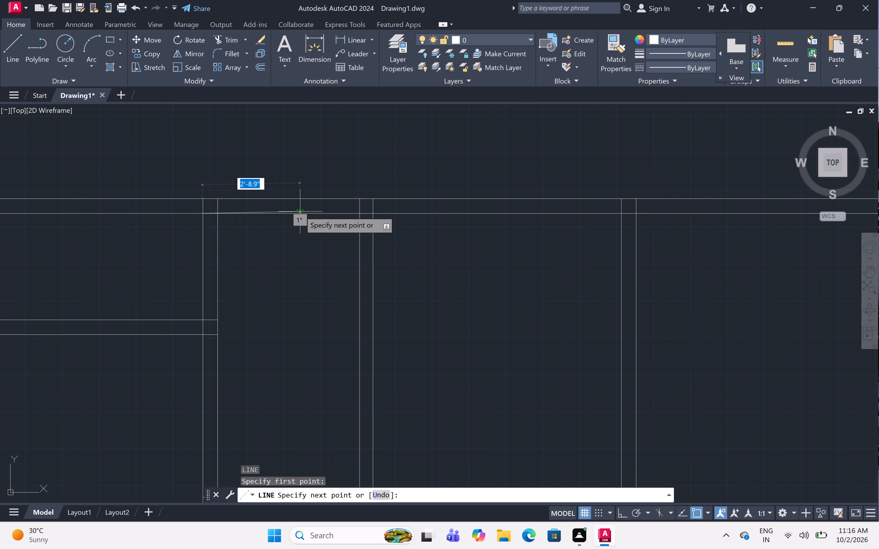
left_click(374, 213)
key("F8")
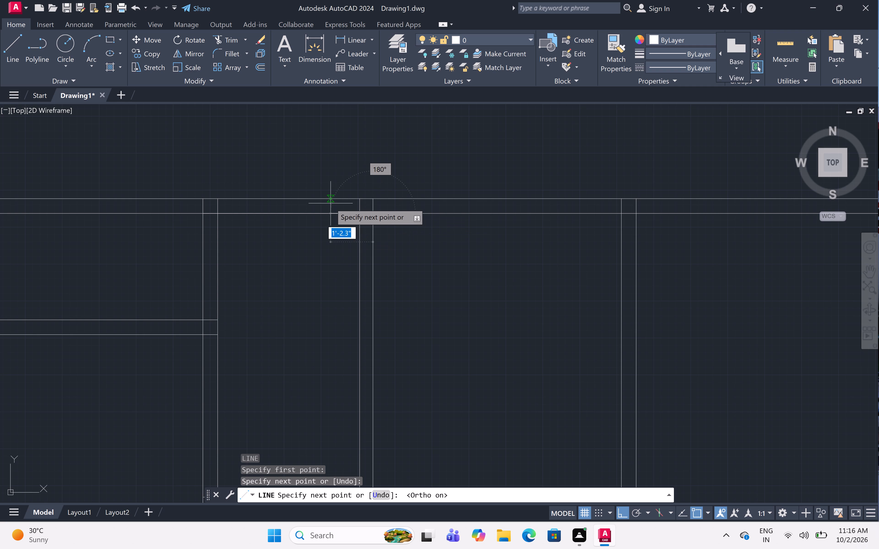
key("Escape")
Offset the new line along the top wall's inner face 1' downward, between the first and second vertical partitions.
key("o")
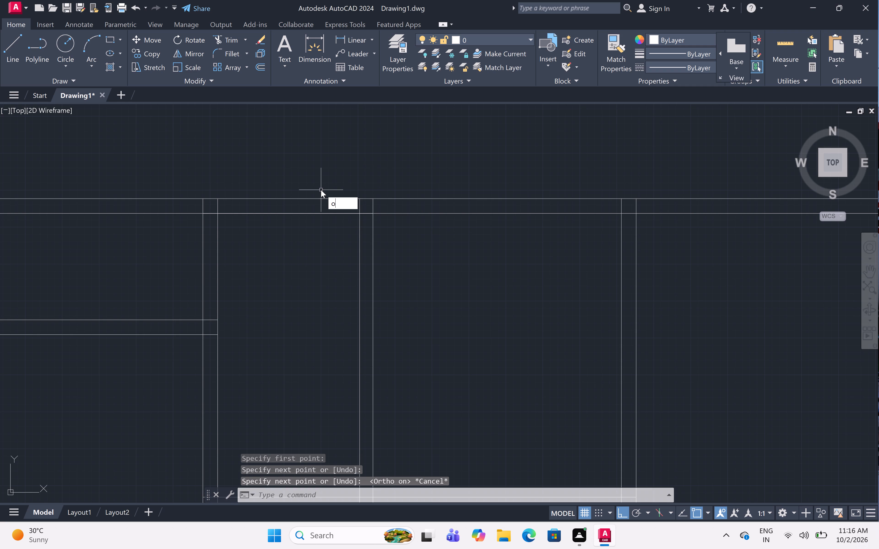
type("ff")
key("space")
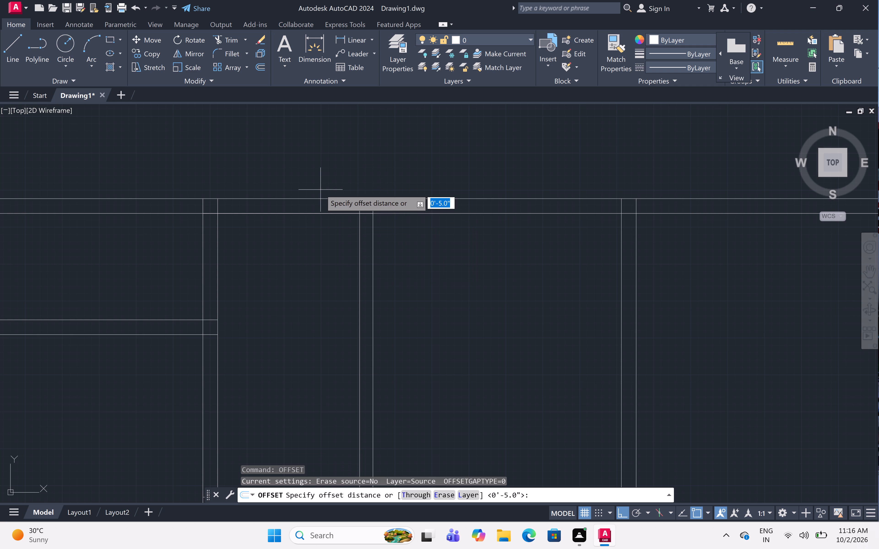
key("1")
type("'")
key("space")
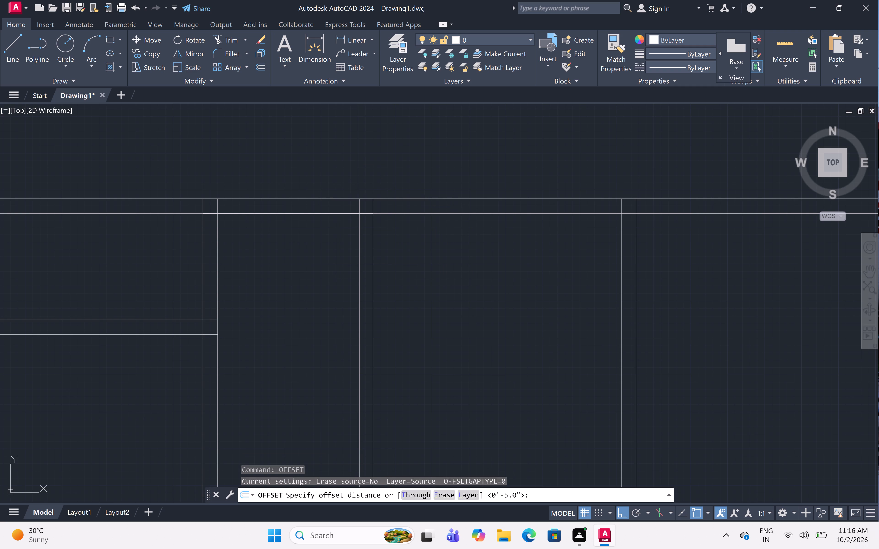
left_click(317, 214)
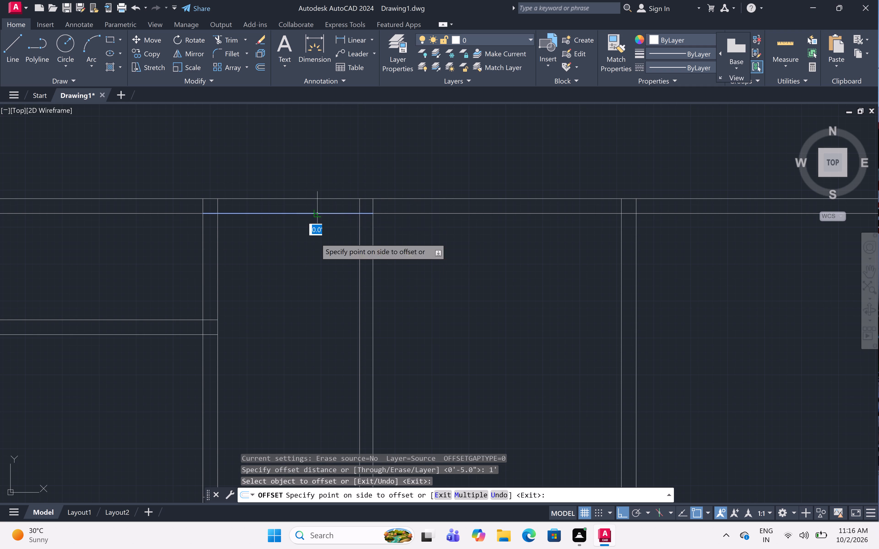
left_click(315, 273)
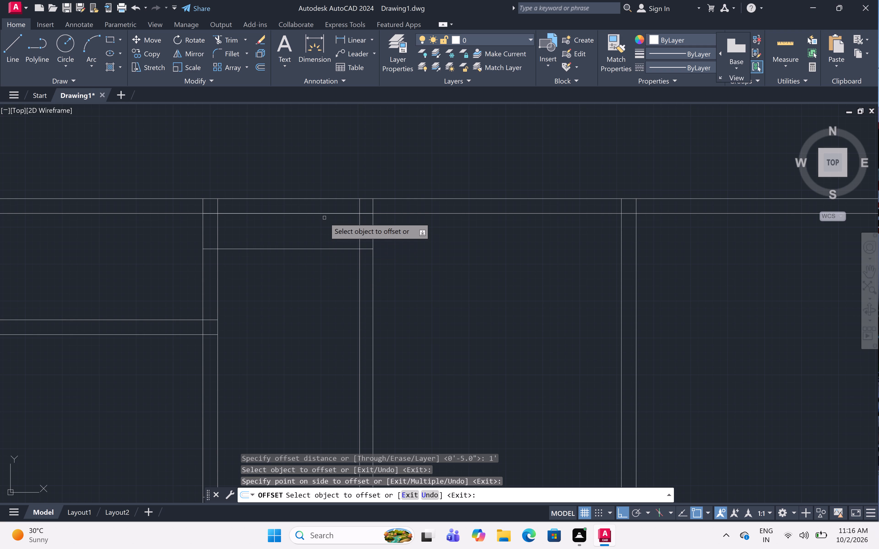
key("Escape")
Offset that new horizontal line 5" upward to give the recessed wall its thickness.
type("off")
key("space")
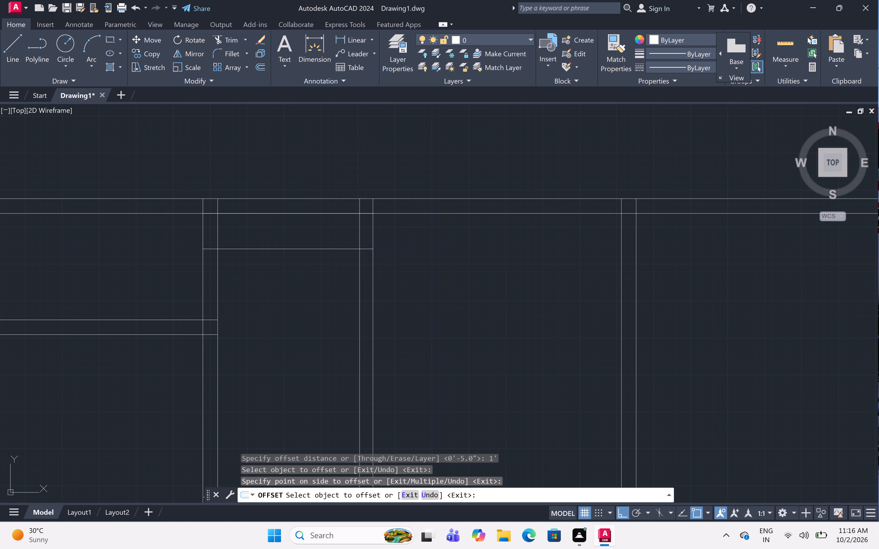
type("5\"")
key("space")
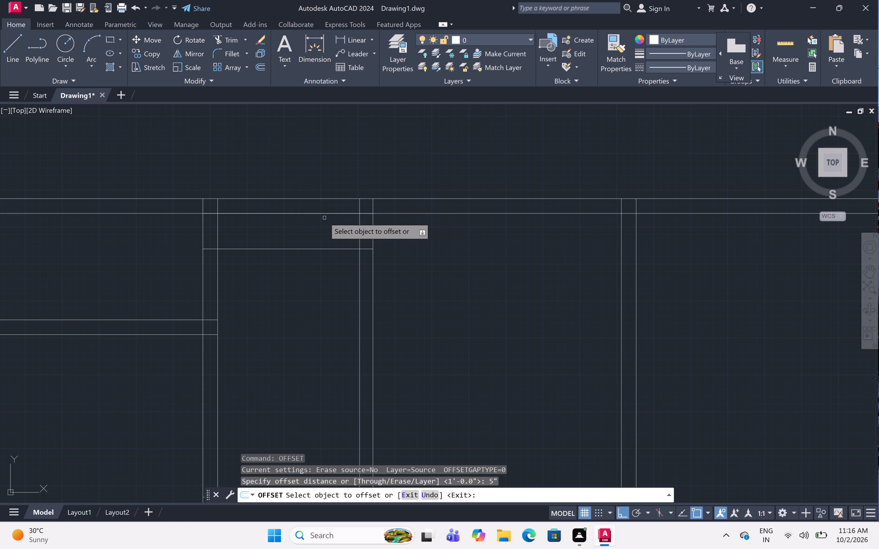
left_click(321, 249)
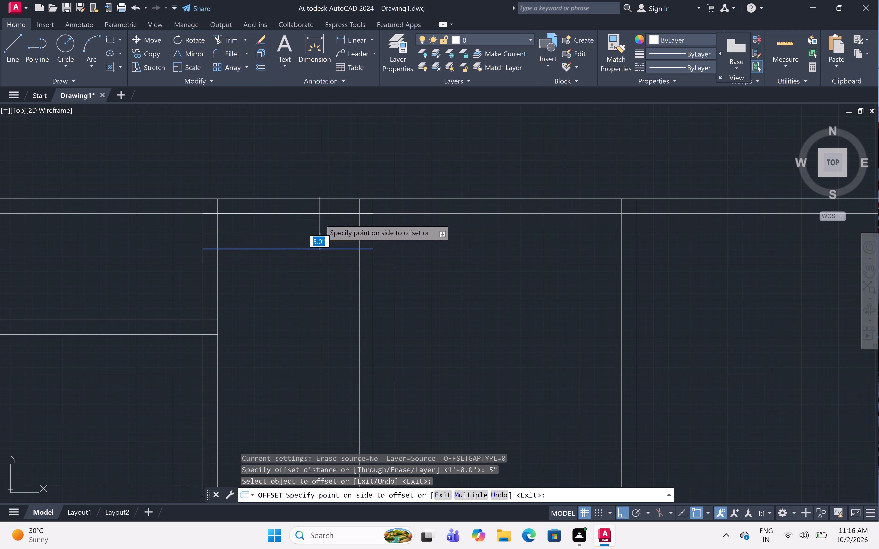
left_click(320, 219)
key("Escape")
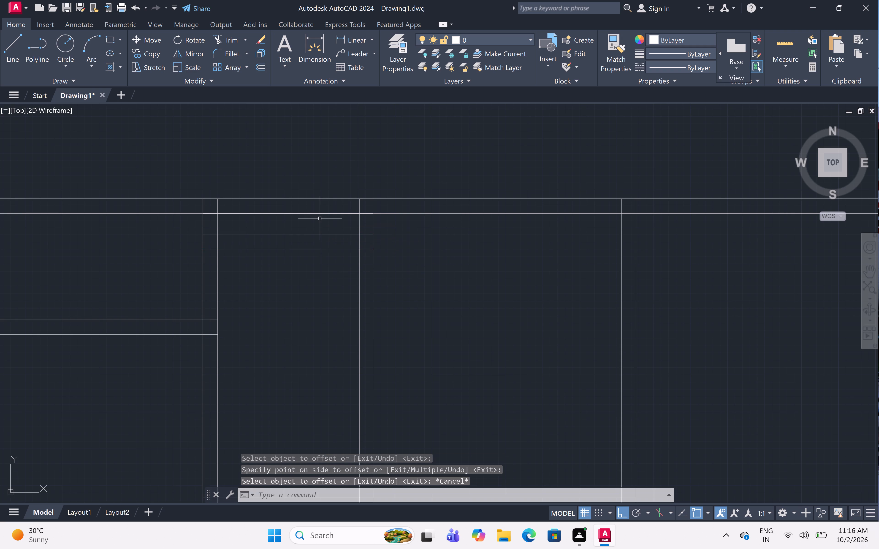
Trim the top exterior wall's lines between the first and second vertical partitions, above the recessed wall.
type("tr")
key("space")
left_click(315, 222)
left_click(313, 169)
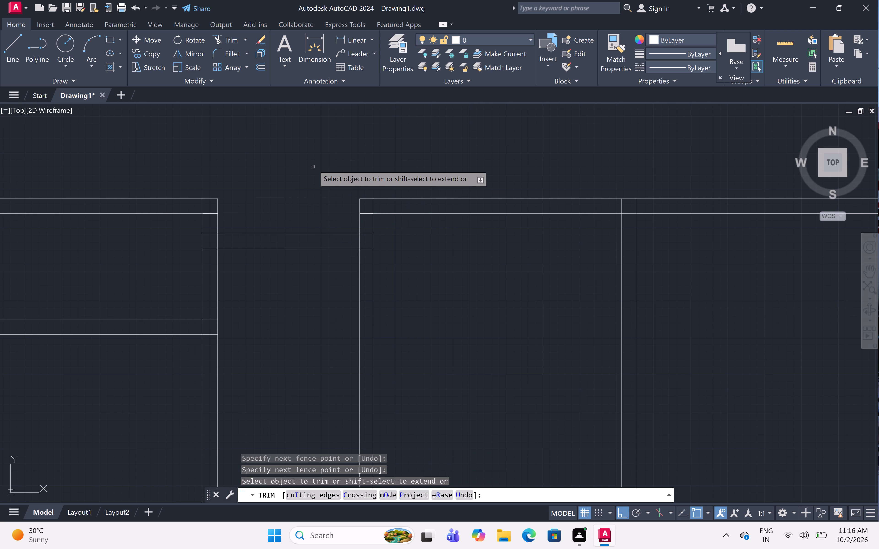
scroll(314, 163, "down", 4)
scroll(299, 195, "up", 2)
scroll(299, 195, "down", 1)
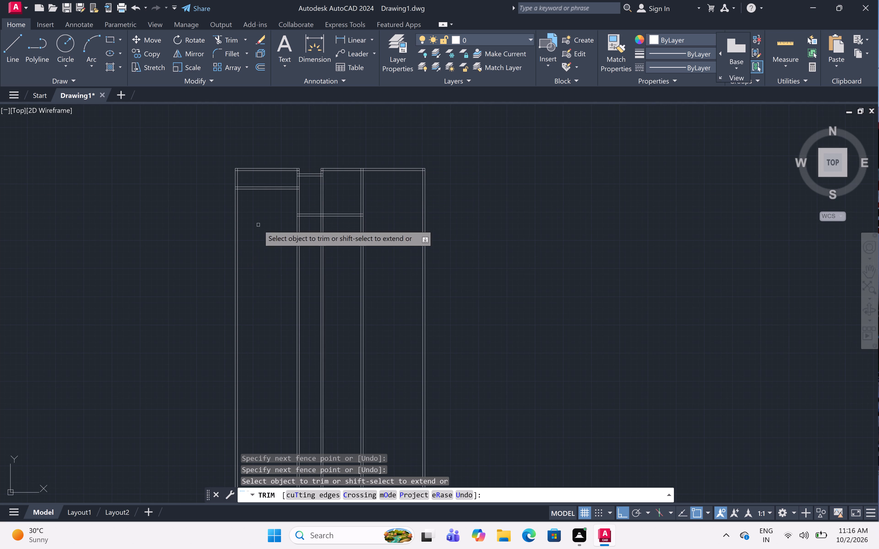
key("Escape")
Offset the lower line of the left room's horizontal partition 12' downward.
scroll(270, 176, "up", 2)
scroll(270, 176, "down", 1)
scroll(270, 176, "up", 1)
key("o")
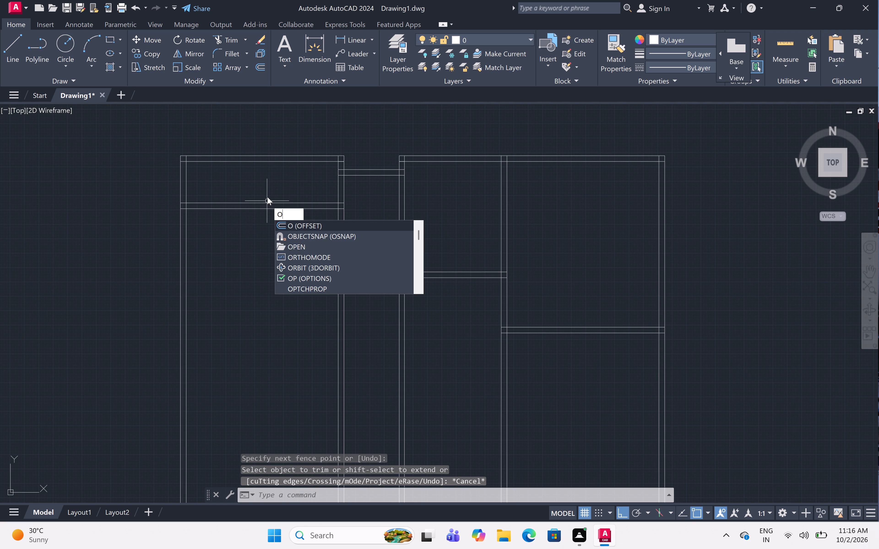
type("ff")
key("space")
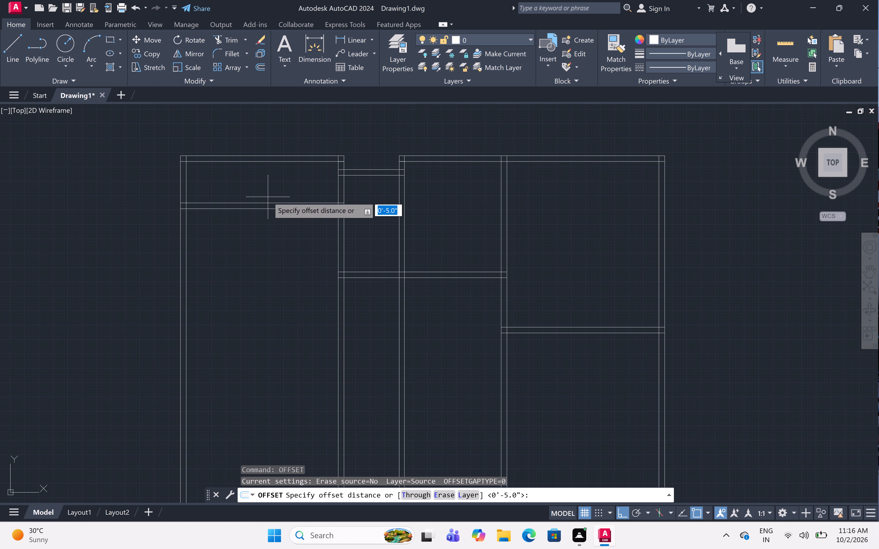
key("1")
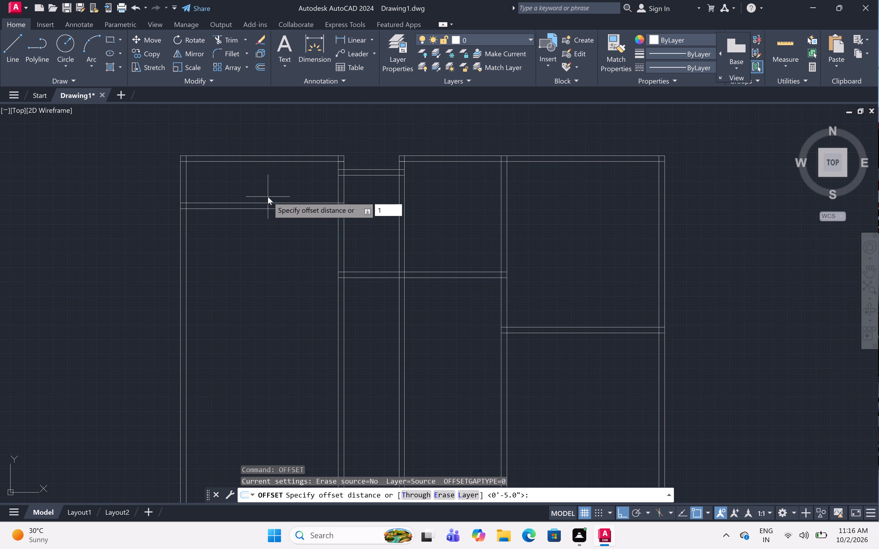
key("2")
key("apostrophe")
key("space")
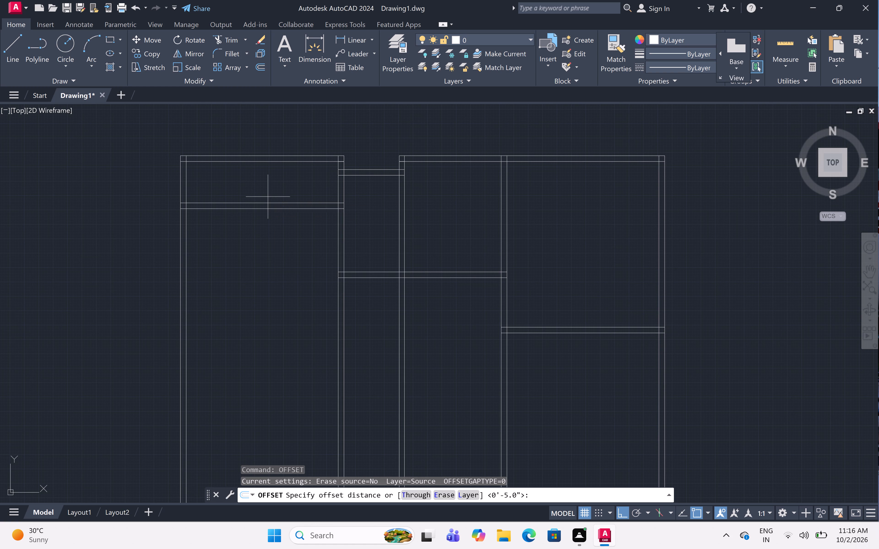
left_click(268, 208)
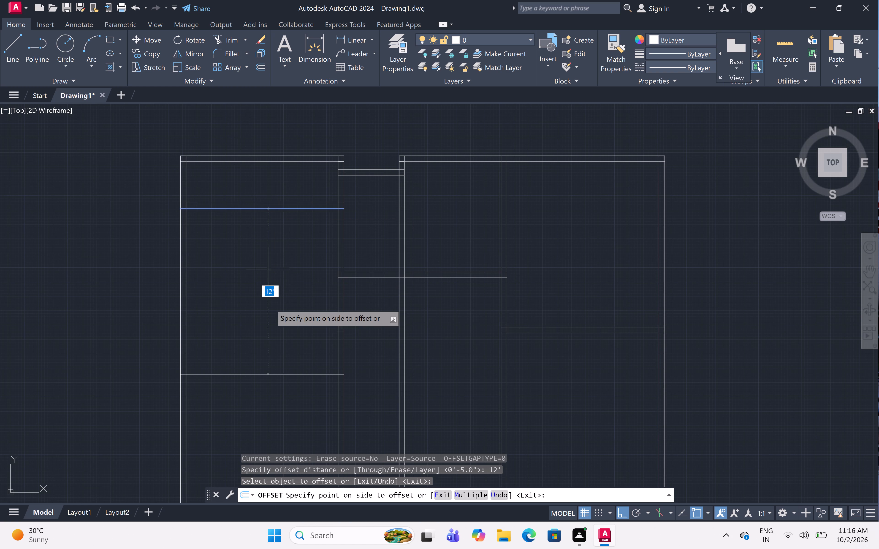
double_click(270, 332)
scroll(274, 298, "down", 2)
scroll(270, 347, "up", 2)
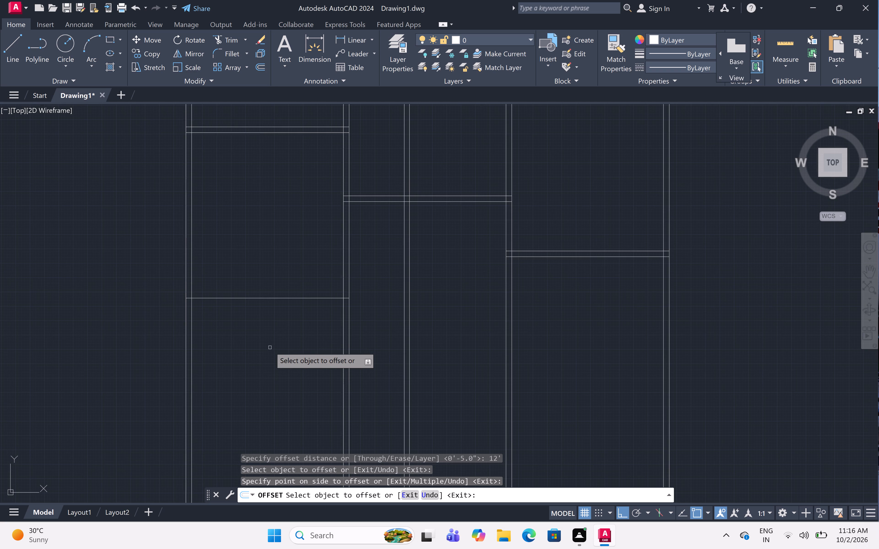
key("space")
Offset the new horizontal line in the left bay 4.5" downward to form the partition's thickness.
key("space")
key("4")
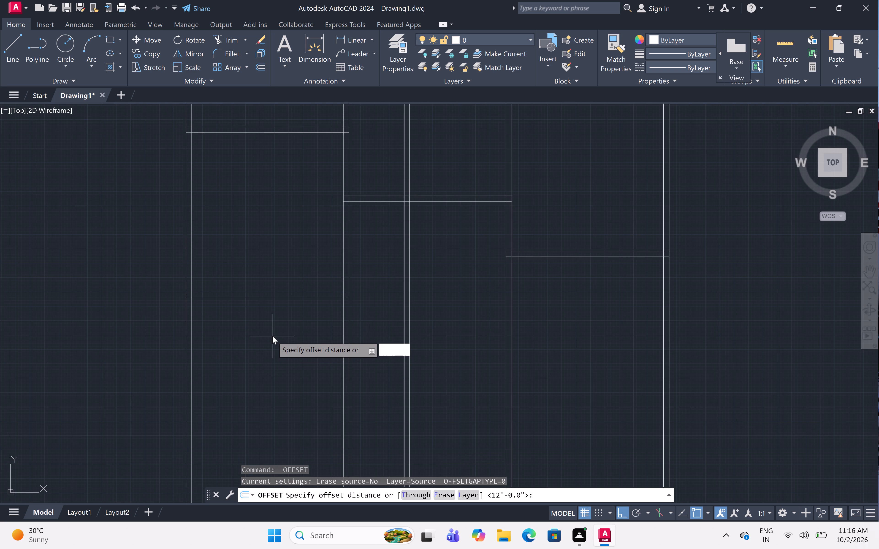
key("period")
key("5")
key("shift+quotedbl")
key("space")
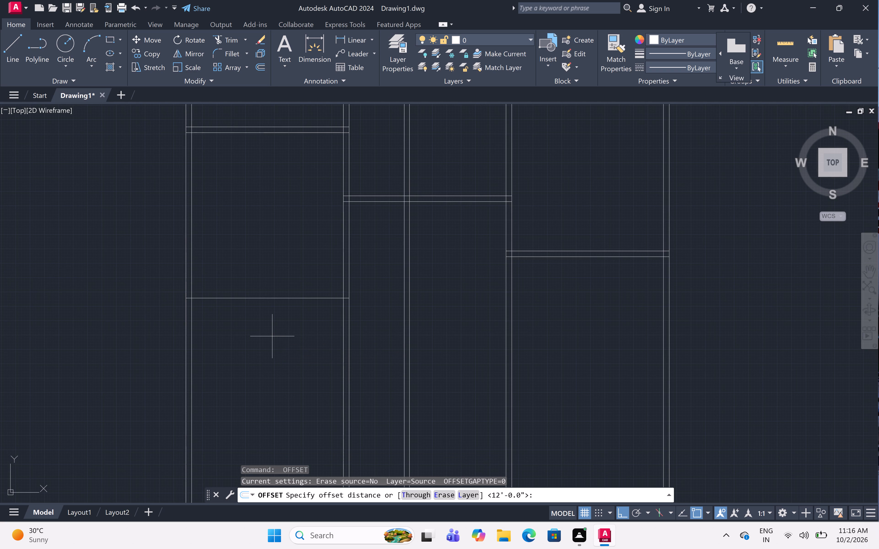
left_click(292, 298)
left_click(317, 423)
scroll(368, 290, "down", 2)
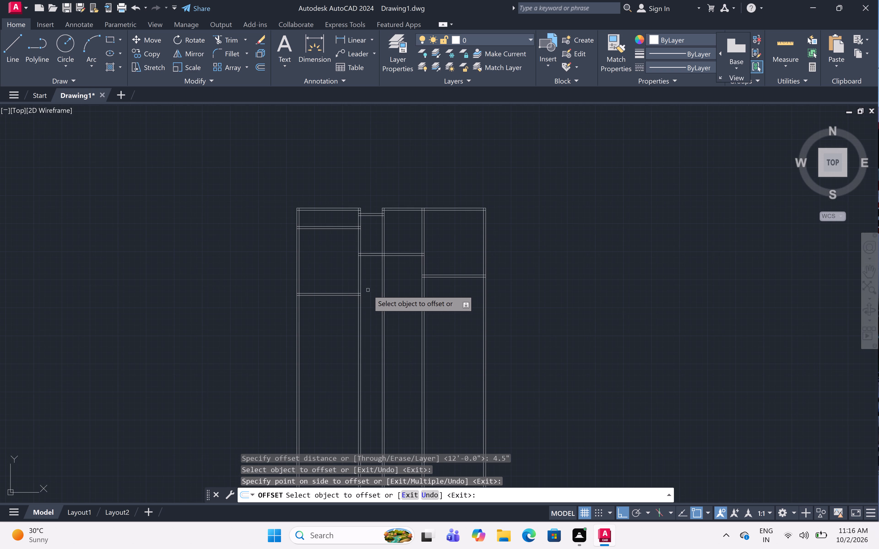
key("Escape")
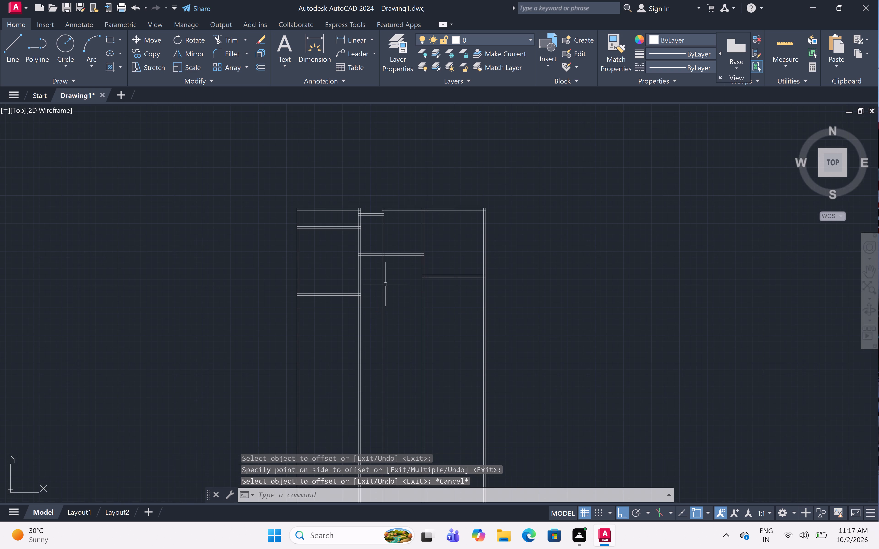
Trim both lines of the second vertical partition below the horizontal partition that crosses it.
scroll(378, 291, "up", 3)
scroll(378, 291, "down", 1)
scroll(378, 291, "up", 1)
type("tr")
key("space")
left_click(423, 271)
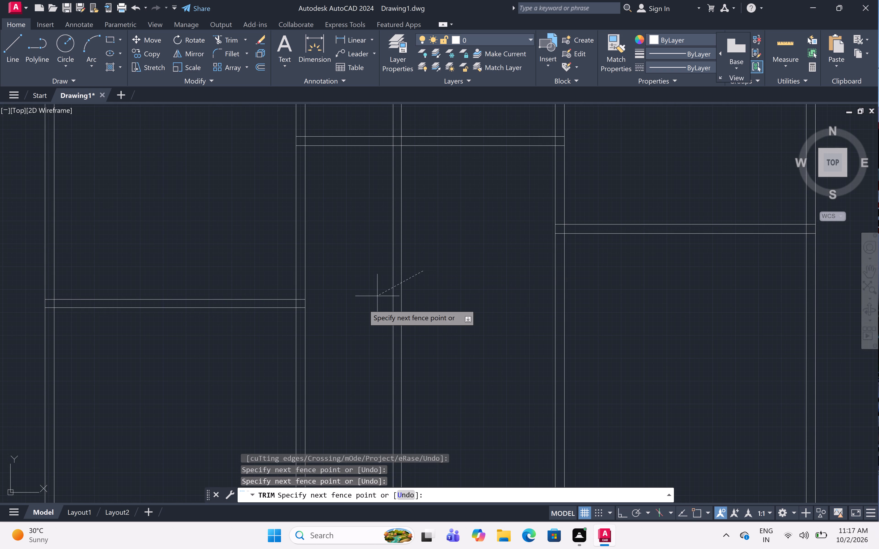
left_click(363, 306)
scroll(421, 258, "down", 4)
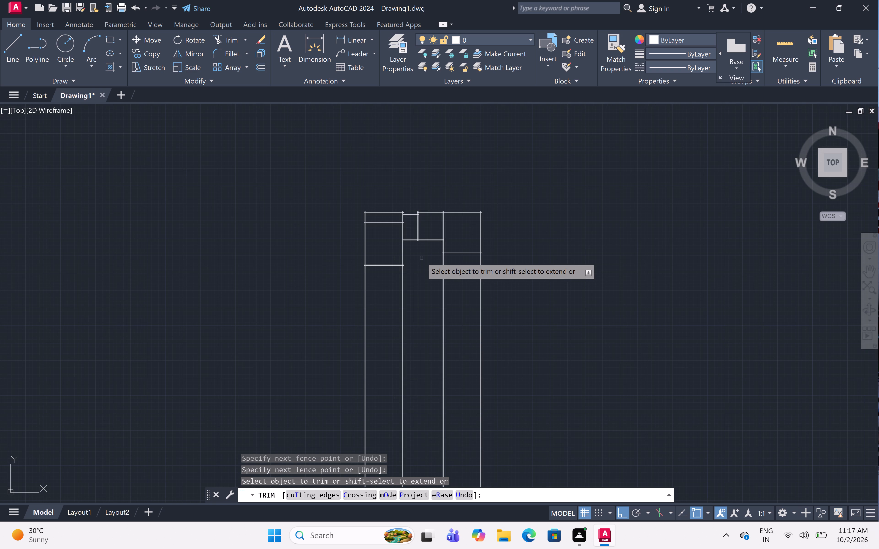
key("Escape")
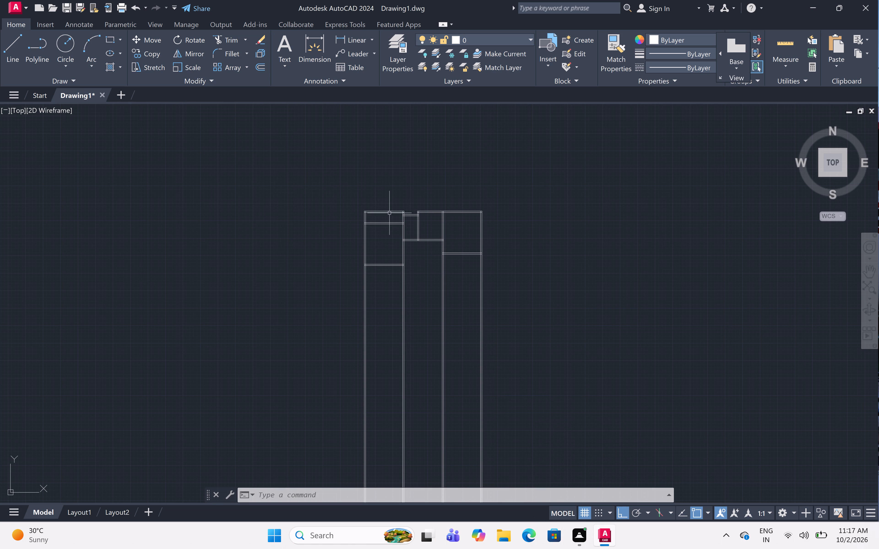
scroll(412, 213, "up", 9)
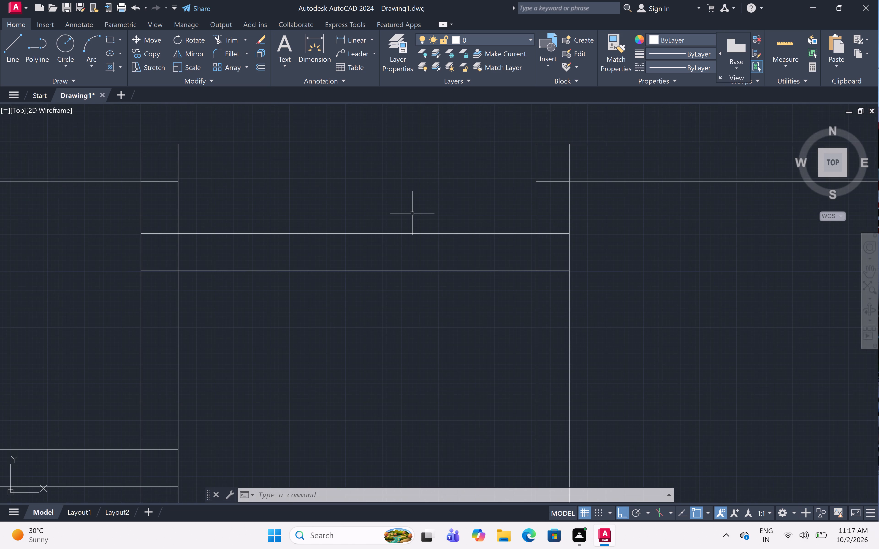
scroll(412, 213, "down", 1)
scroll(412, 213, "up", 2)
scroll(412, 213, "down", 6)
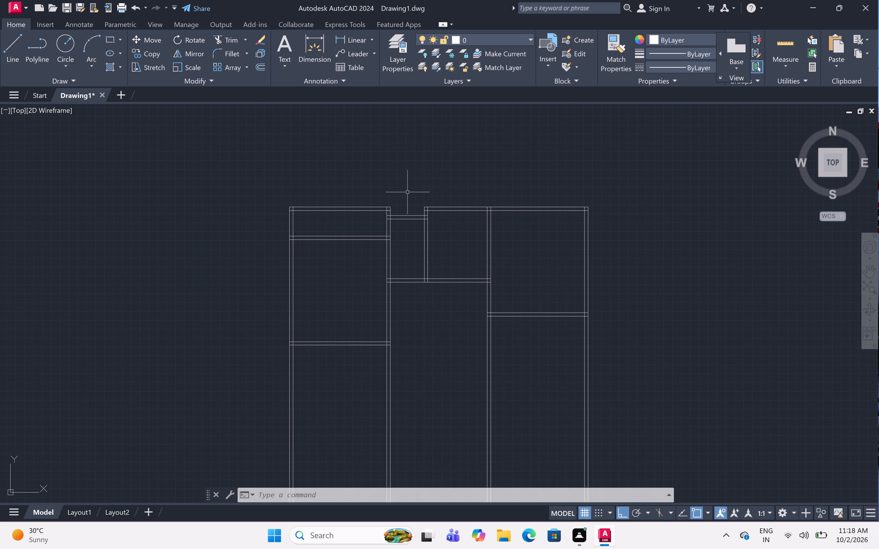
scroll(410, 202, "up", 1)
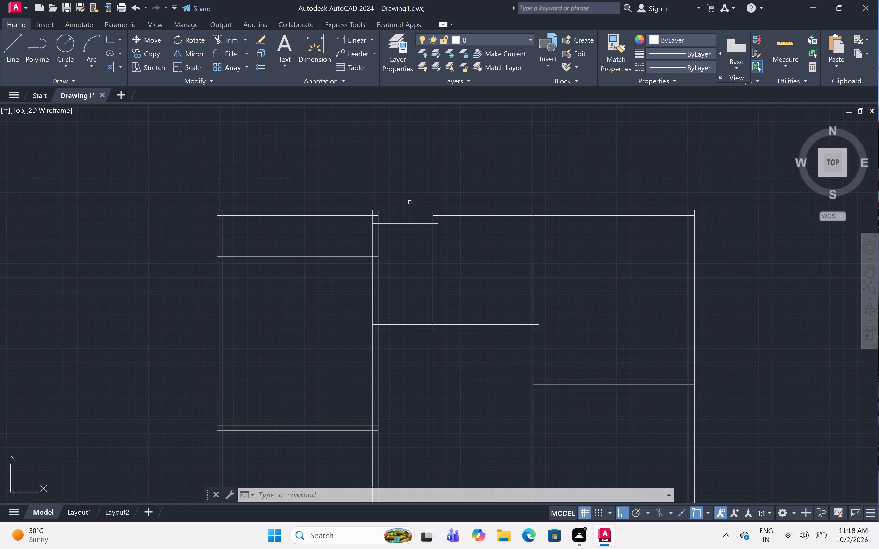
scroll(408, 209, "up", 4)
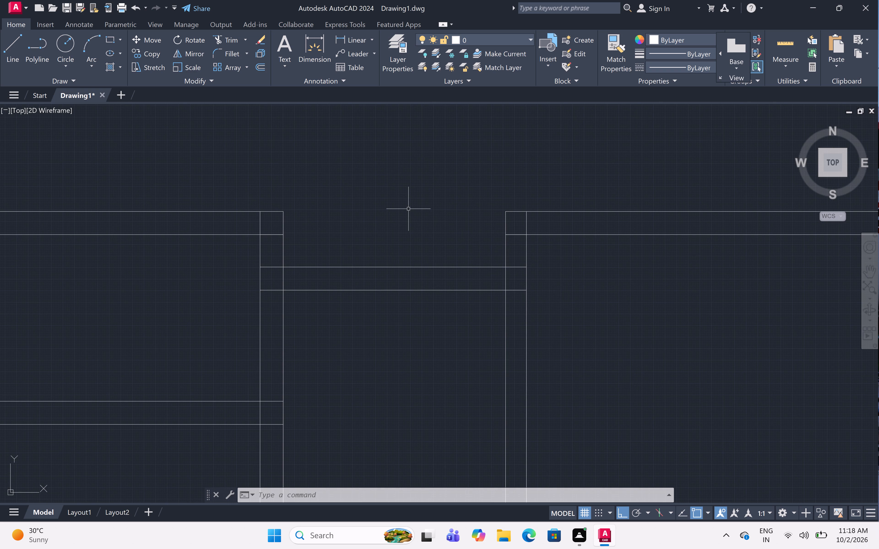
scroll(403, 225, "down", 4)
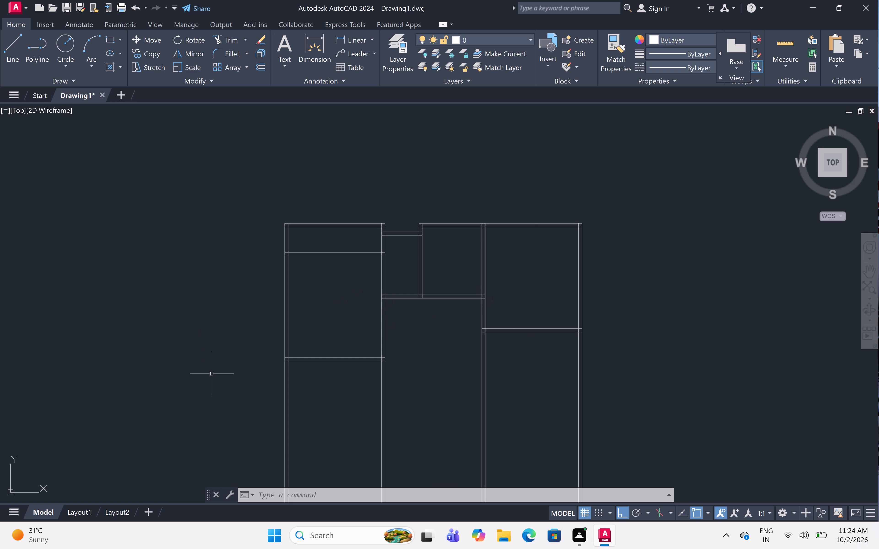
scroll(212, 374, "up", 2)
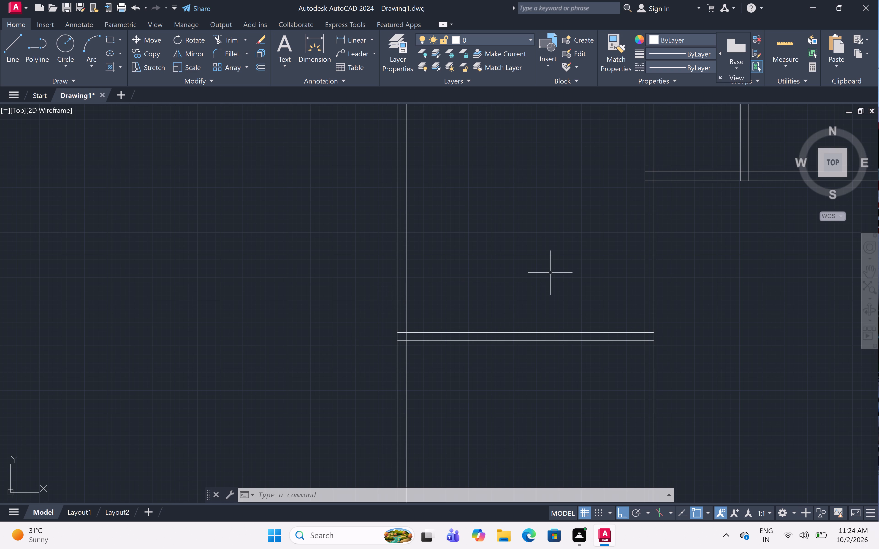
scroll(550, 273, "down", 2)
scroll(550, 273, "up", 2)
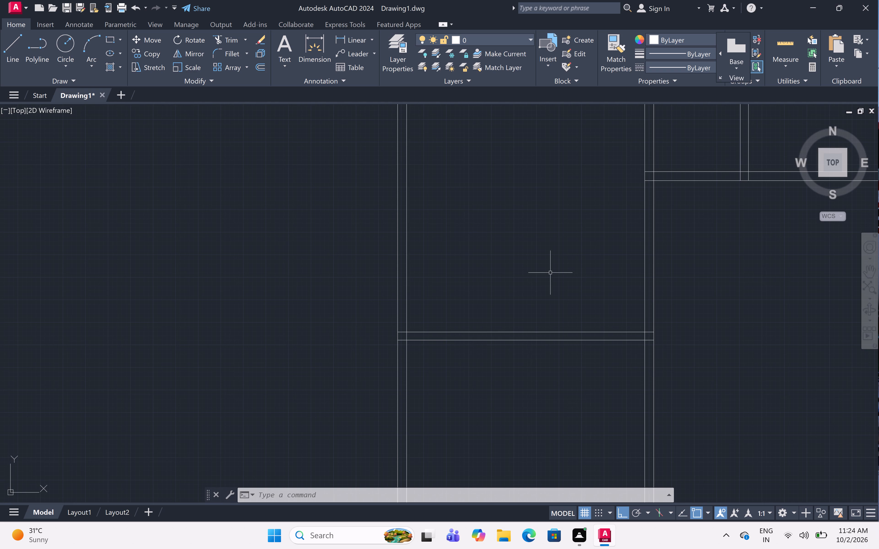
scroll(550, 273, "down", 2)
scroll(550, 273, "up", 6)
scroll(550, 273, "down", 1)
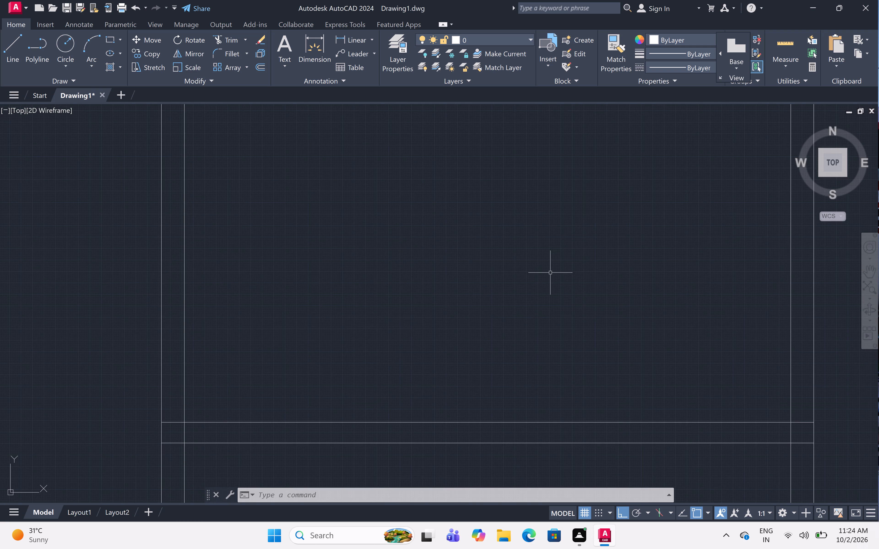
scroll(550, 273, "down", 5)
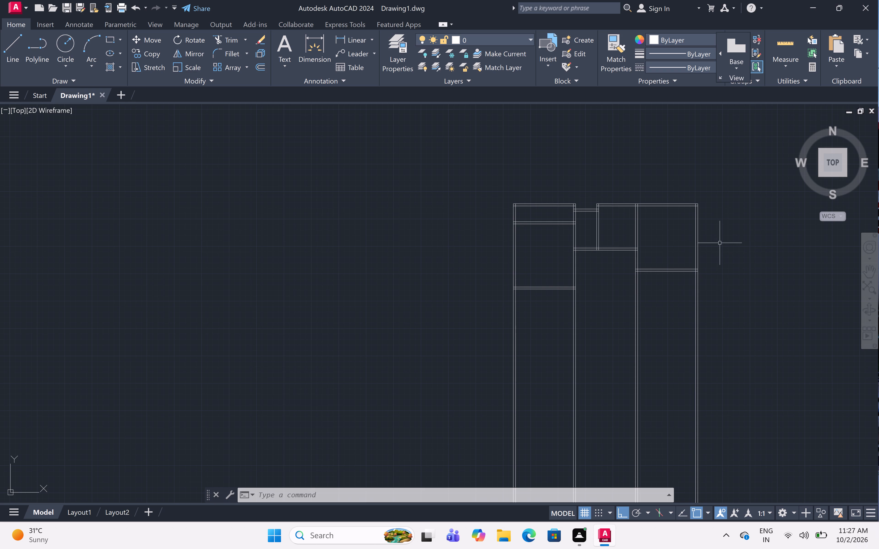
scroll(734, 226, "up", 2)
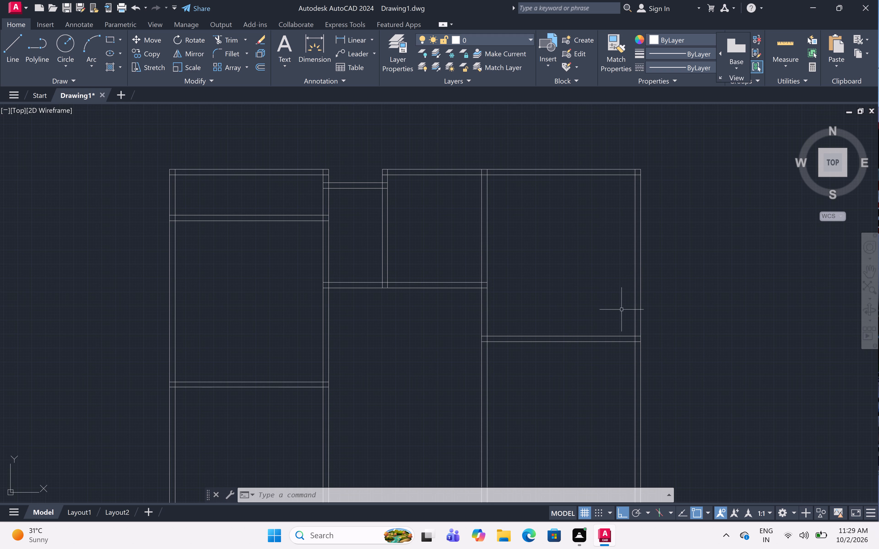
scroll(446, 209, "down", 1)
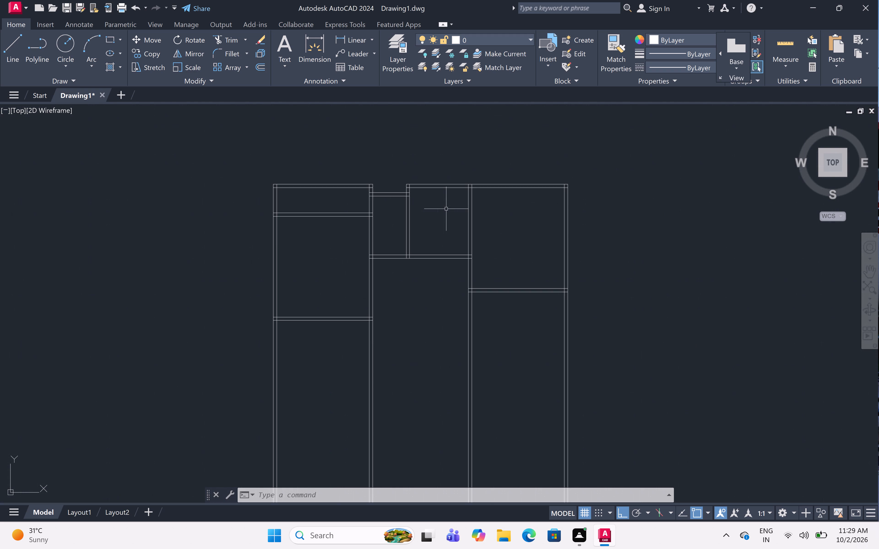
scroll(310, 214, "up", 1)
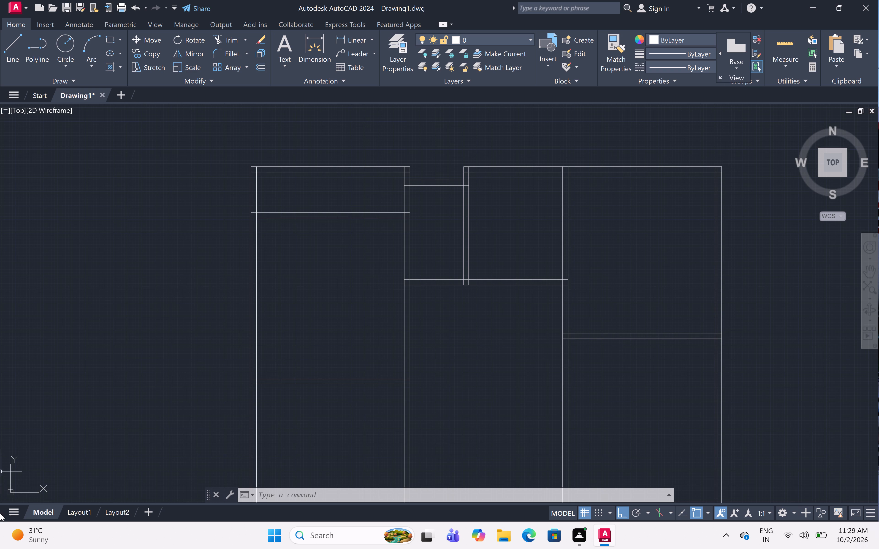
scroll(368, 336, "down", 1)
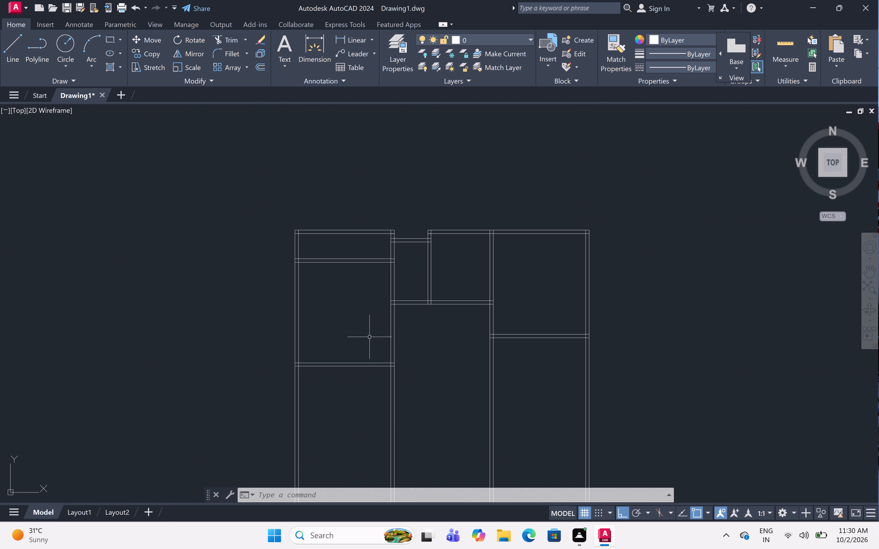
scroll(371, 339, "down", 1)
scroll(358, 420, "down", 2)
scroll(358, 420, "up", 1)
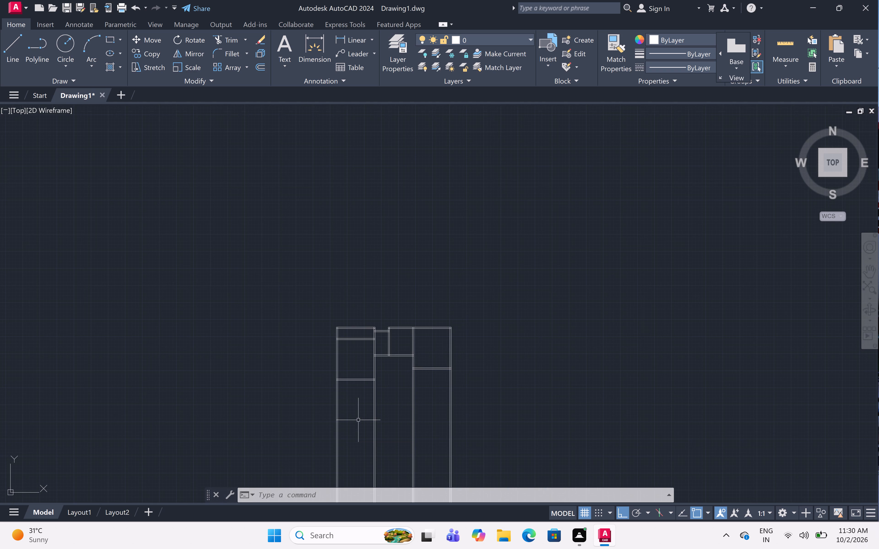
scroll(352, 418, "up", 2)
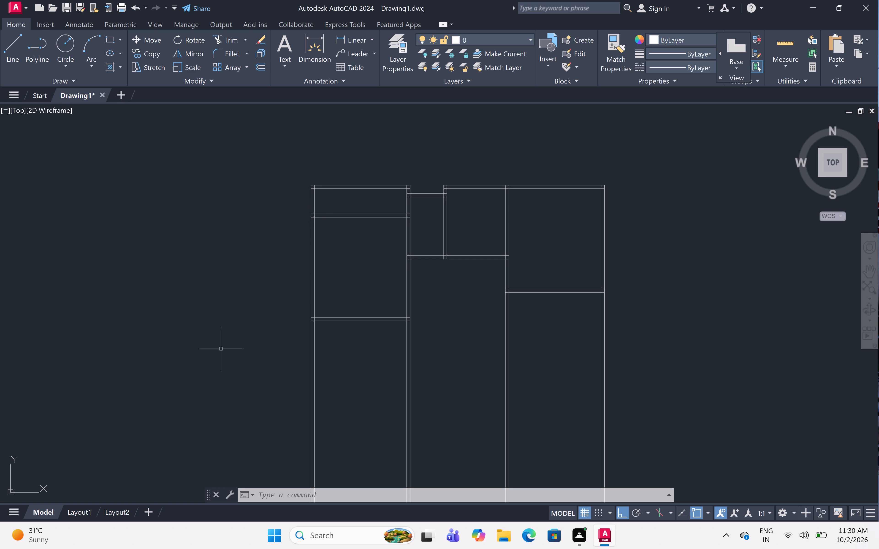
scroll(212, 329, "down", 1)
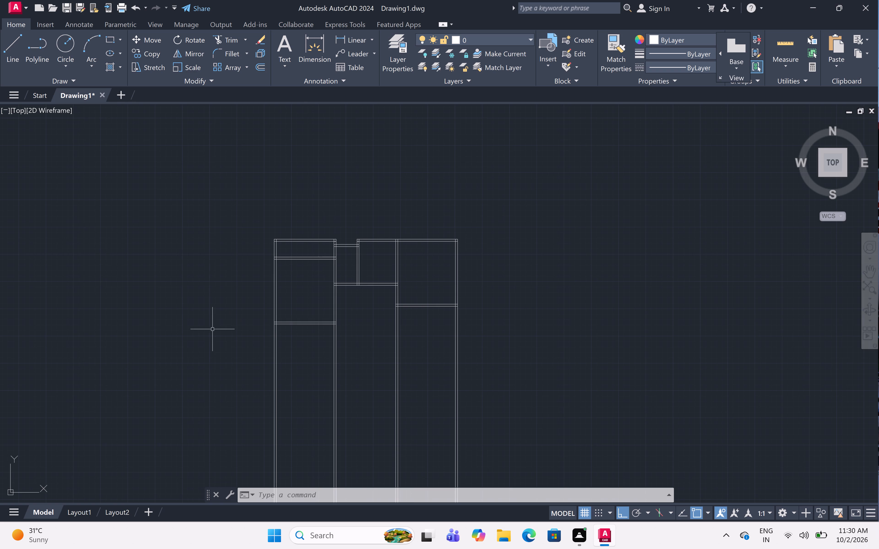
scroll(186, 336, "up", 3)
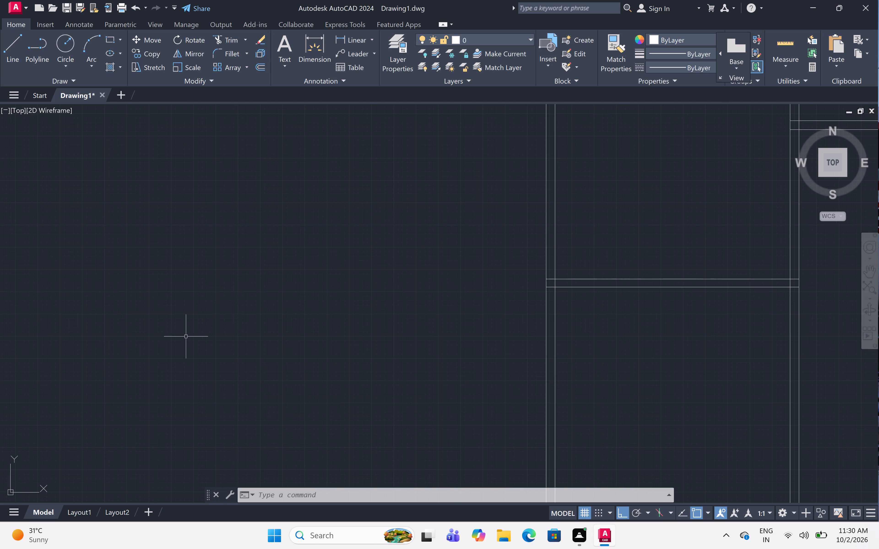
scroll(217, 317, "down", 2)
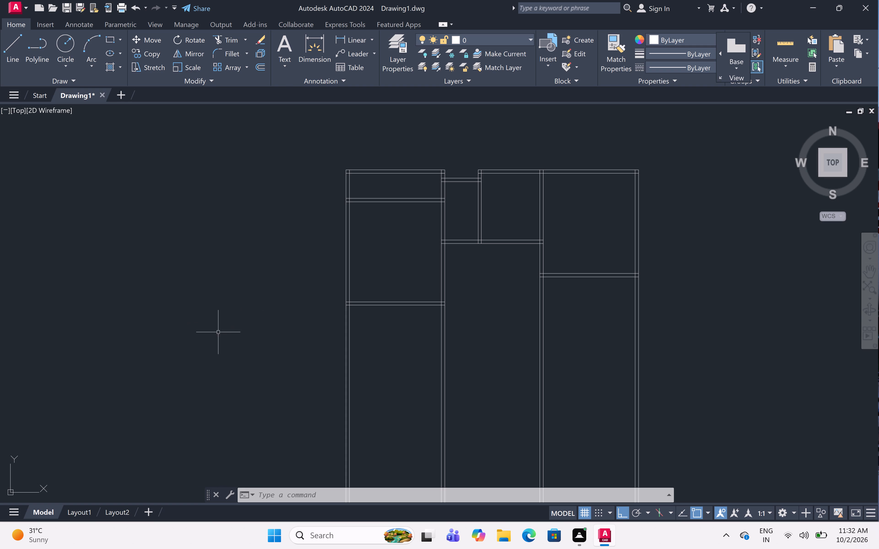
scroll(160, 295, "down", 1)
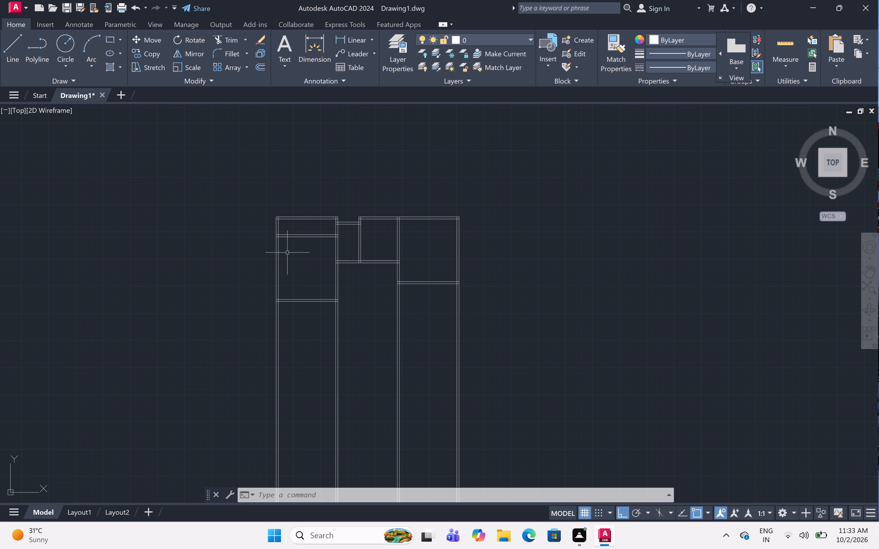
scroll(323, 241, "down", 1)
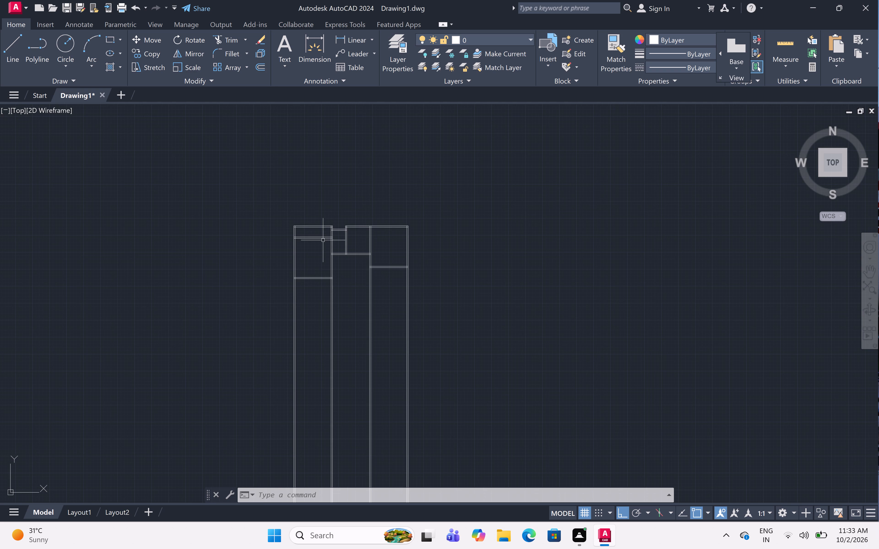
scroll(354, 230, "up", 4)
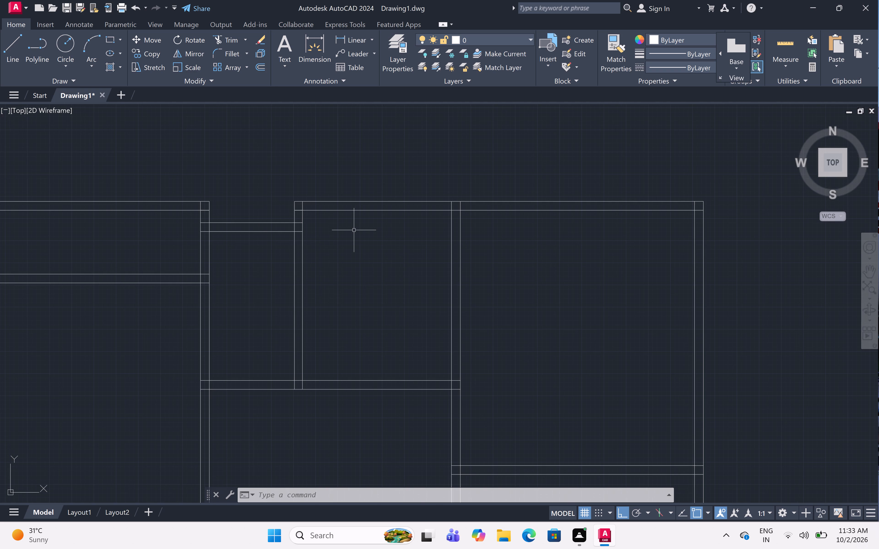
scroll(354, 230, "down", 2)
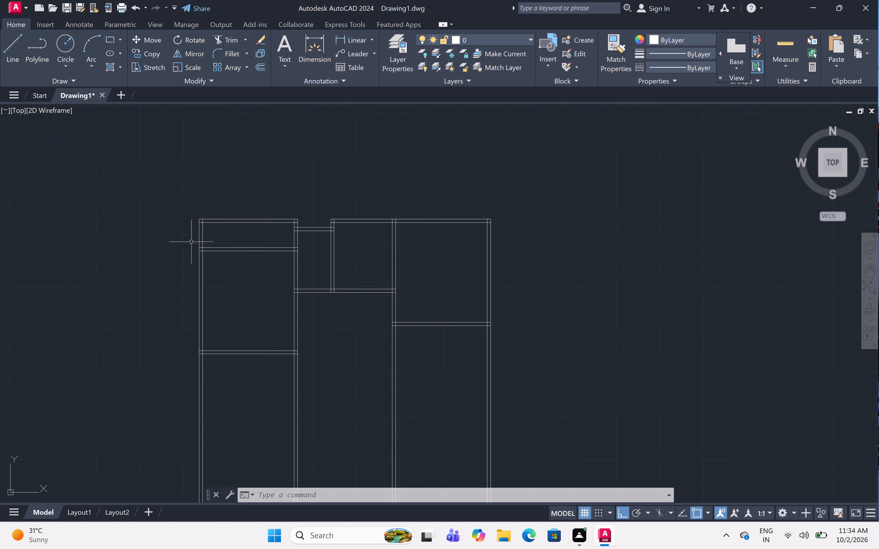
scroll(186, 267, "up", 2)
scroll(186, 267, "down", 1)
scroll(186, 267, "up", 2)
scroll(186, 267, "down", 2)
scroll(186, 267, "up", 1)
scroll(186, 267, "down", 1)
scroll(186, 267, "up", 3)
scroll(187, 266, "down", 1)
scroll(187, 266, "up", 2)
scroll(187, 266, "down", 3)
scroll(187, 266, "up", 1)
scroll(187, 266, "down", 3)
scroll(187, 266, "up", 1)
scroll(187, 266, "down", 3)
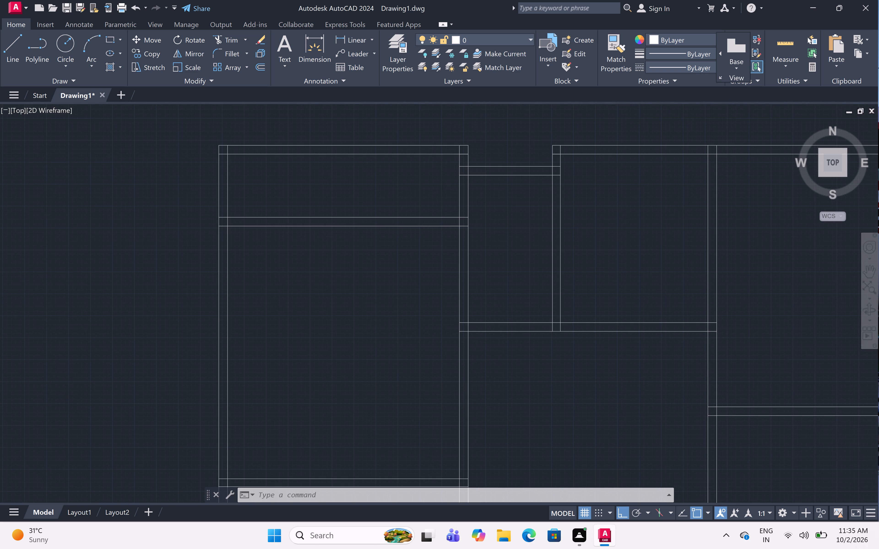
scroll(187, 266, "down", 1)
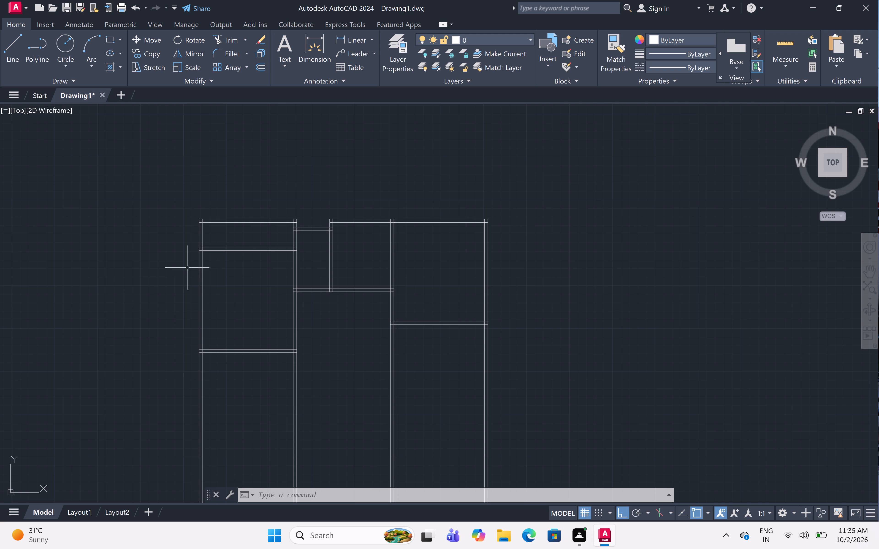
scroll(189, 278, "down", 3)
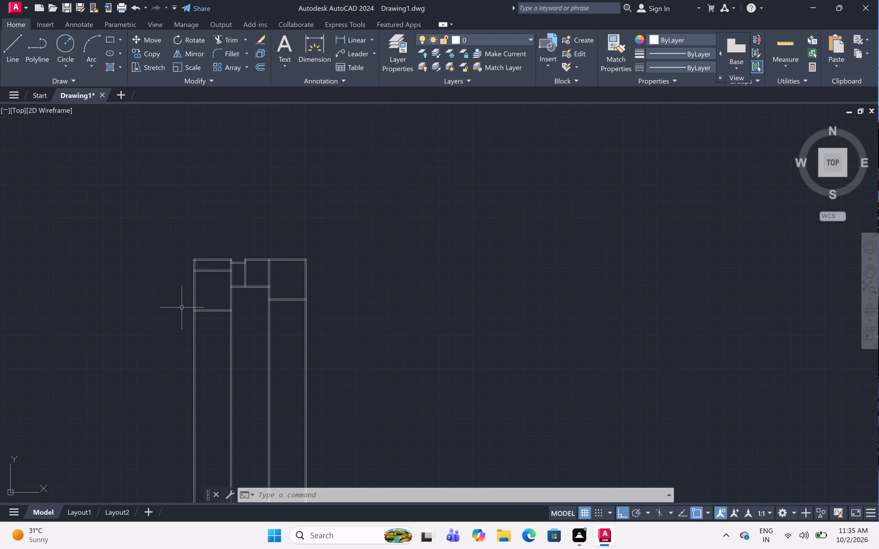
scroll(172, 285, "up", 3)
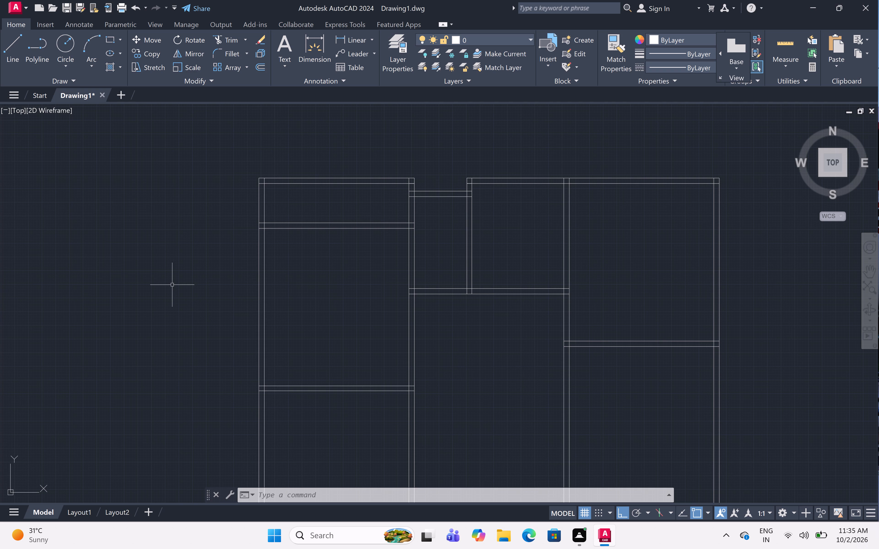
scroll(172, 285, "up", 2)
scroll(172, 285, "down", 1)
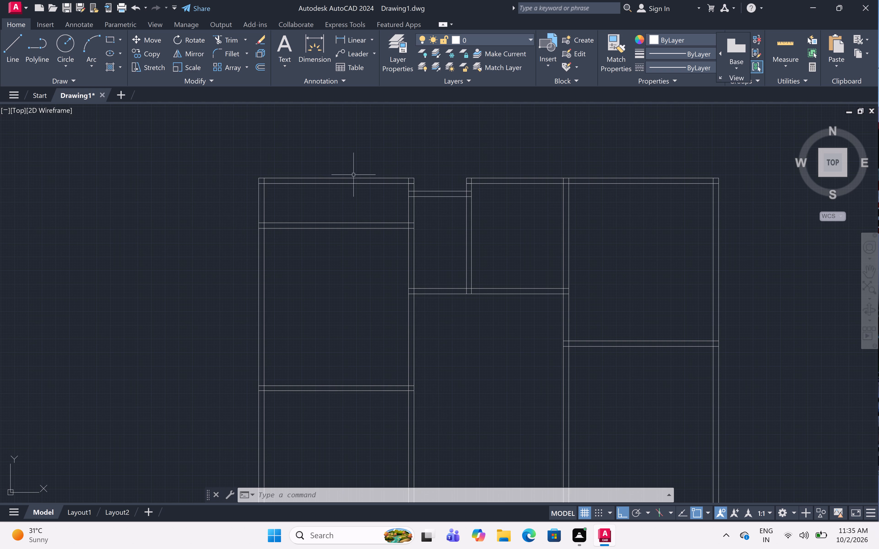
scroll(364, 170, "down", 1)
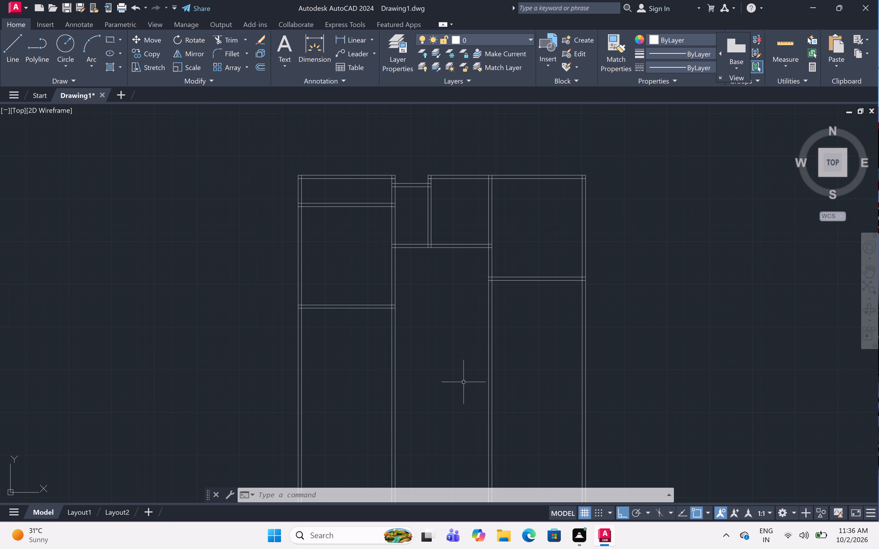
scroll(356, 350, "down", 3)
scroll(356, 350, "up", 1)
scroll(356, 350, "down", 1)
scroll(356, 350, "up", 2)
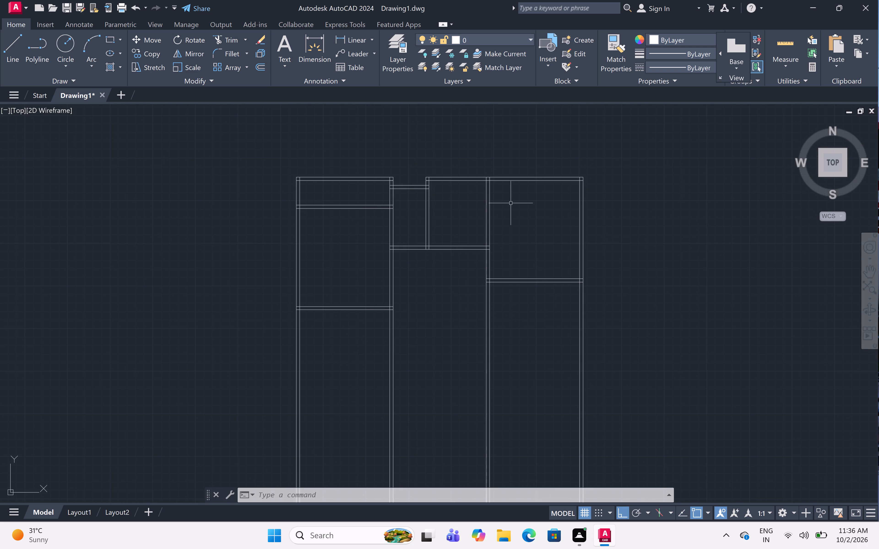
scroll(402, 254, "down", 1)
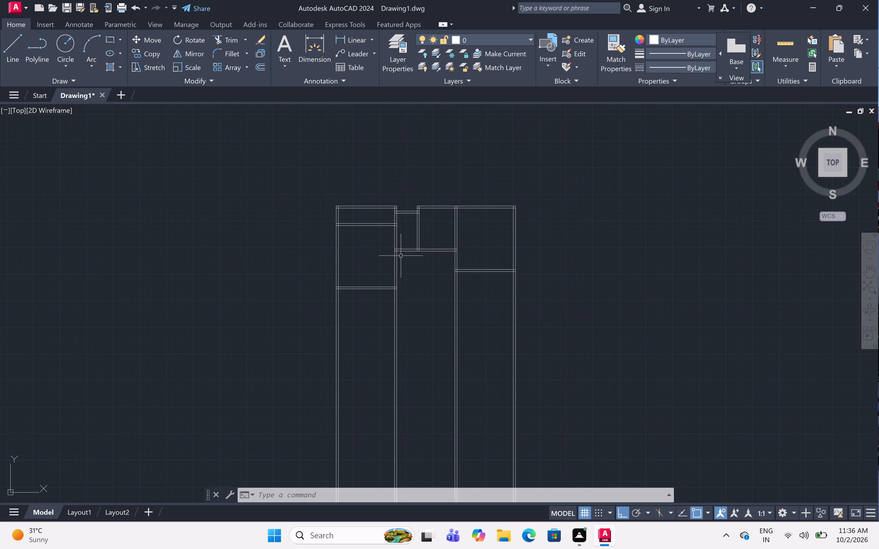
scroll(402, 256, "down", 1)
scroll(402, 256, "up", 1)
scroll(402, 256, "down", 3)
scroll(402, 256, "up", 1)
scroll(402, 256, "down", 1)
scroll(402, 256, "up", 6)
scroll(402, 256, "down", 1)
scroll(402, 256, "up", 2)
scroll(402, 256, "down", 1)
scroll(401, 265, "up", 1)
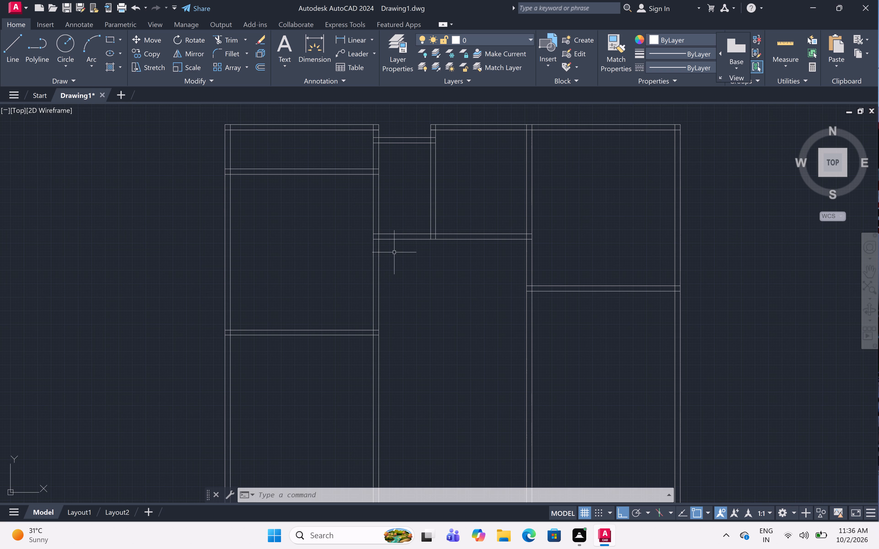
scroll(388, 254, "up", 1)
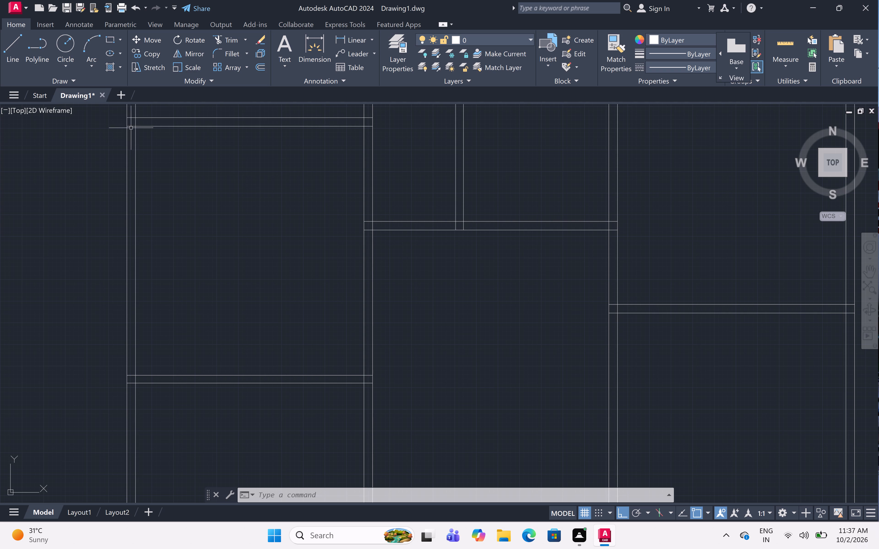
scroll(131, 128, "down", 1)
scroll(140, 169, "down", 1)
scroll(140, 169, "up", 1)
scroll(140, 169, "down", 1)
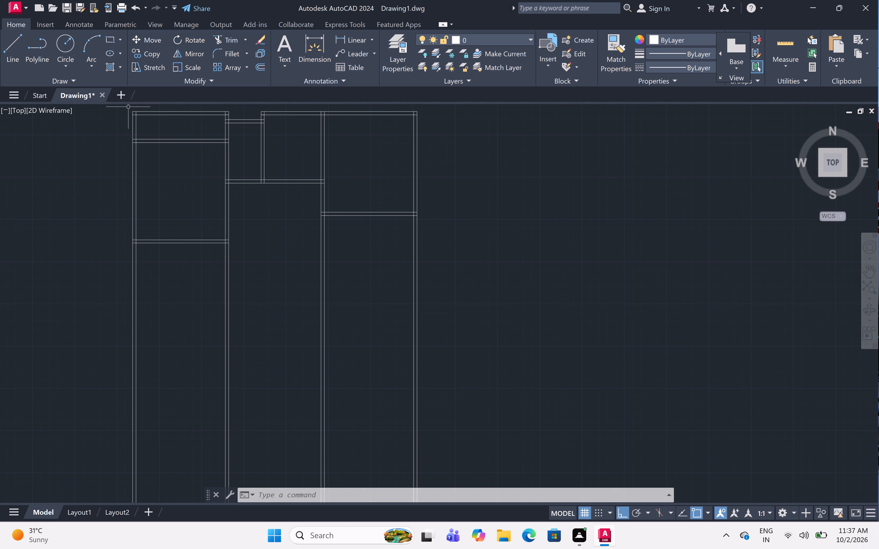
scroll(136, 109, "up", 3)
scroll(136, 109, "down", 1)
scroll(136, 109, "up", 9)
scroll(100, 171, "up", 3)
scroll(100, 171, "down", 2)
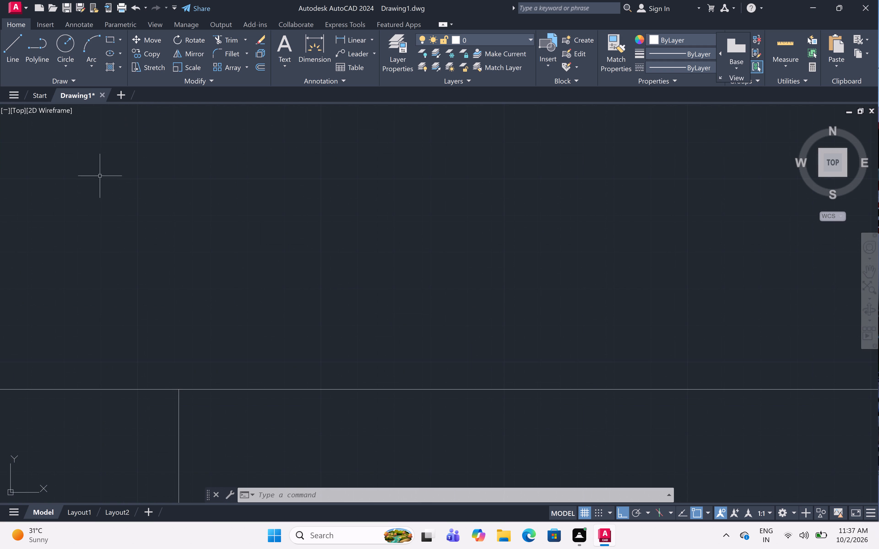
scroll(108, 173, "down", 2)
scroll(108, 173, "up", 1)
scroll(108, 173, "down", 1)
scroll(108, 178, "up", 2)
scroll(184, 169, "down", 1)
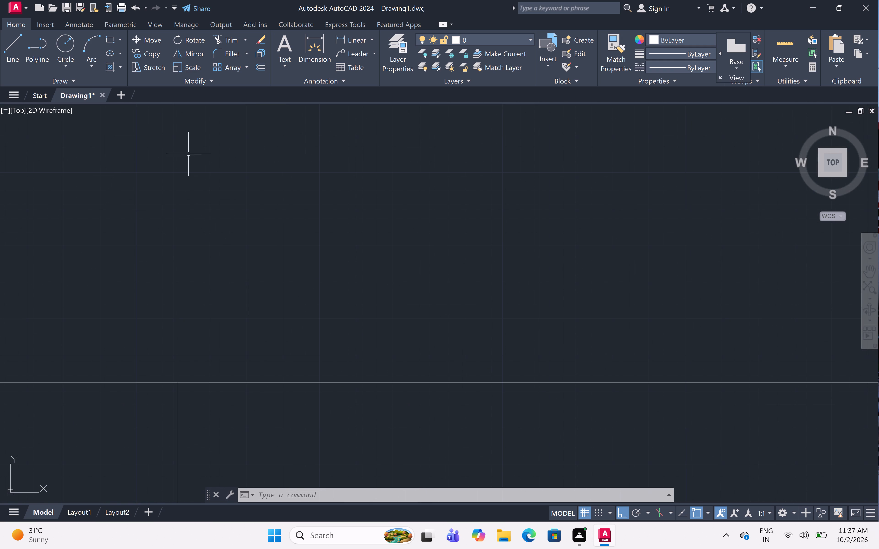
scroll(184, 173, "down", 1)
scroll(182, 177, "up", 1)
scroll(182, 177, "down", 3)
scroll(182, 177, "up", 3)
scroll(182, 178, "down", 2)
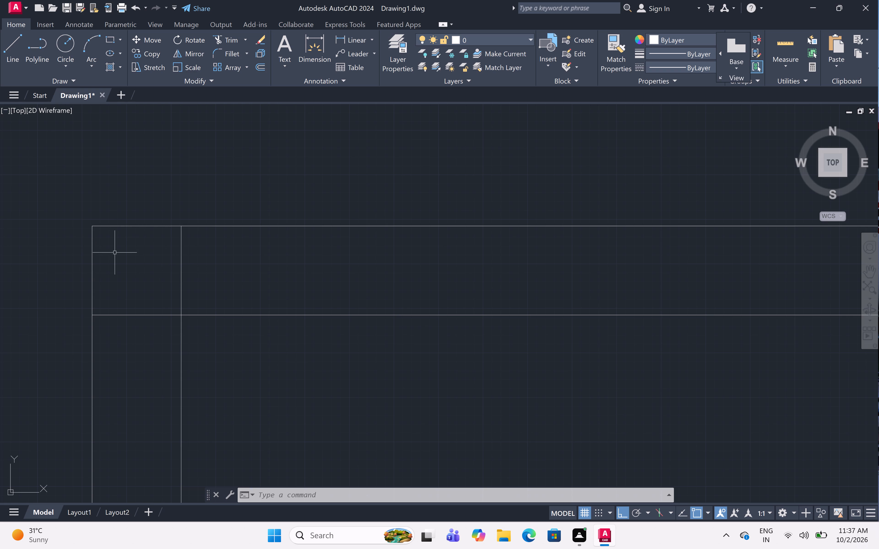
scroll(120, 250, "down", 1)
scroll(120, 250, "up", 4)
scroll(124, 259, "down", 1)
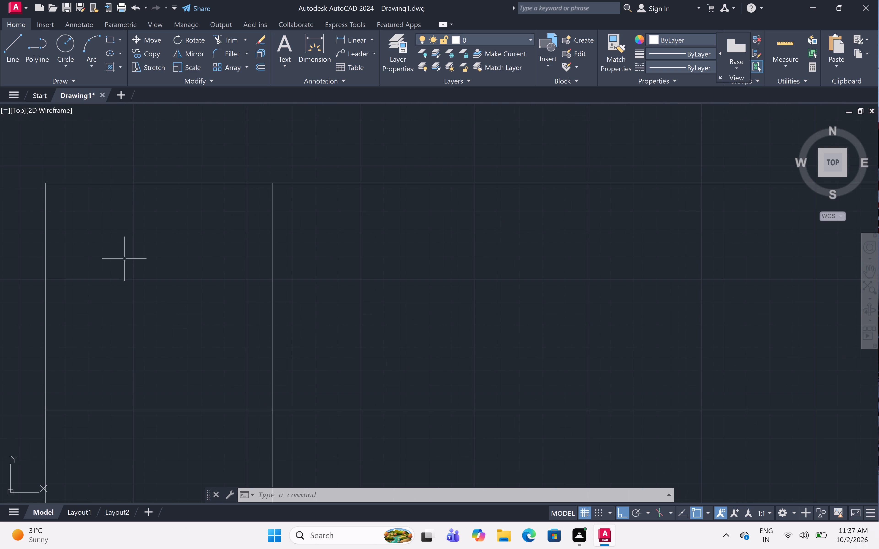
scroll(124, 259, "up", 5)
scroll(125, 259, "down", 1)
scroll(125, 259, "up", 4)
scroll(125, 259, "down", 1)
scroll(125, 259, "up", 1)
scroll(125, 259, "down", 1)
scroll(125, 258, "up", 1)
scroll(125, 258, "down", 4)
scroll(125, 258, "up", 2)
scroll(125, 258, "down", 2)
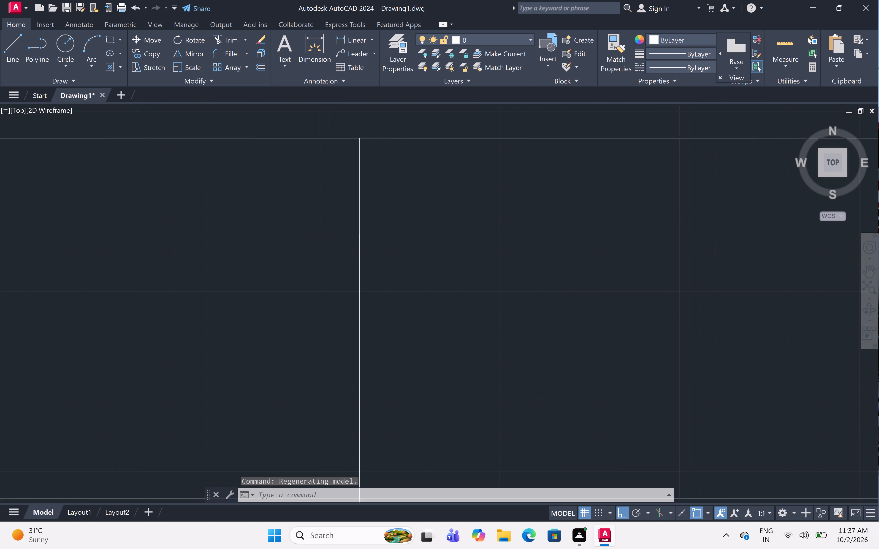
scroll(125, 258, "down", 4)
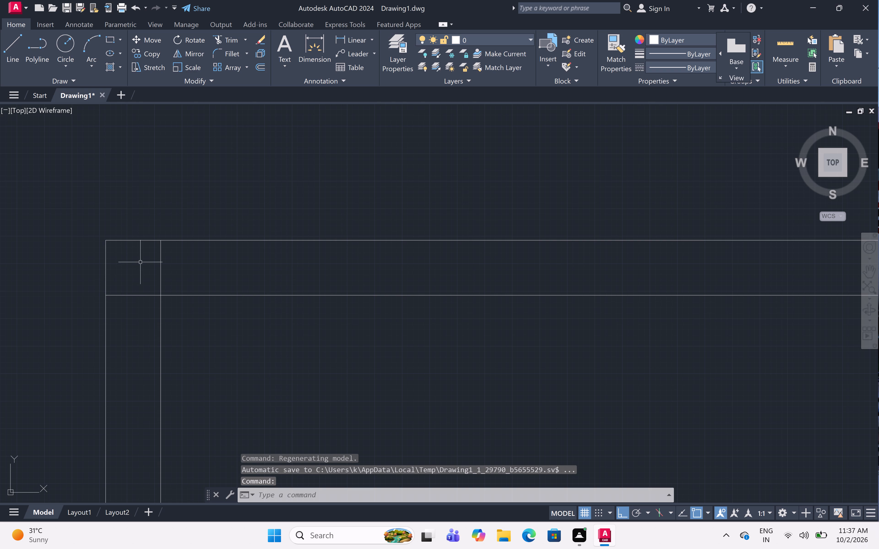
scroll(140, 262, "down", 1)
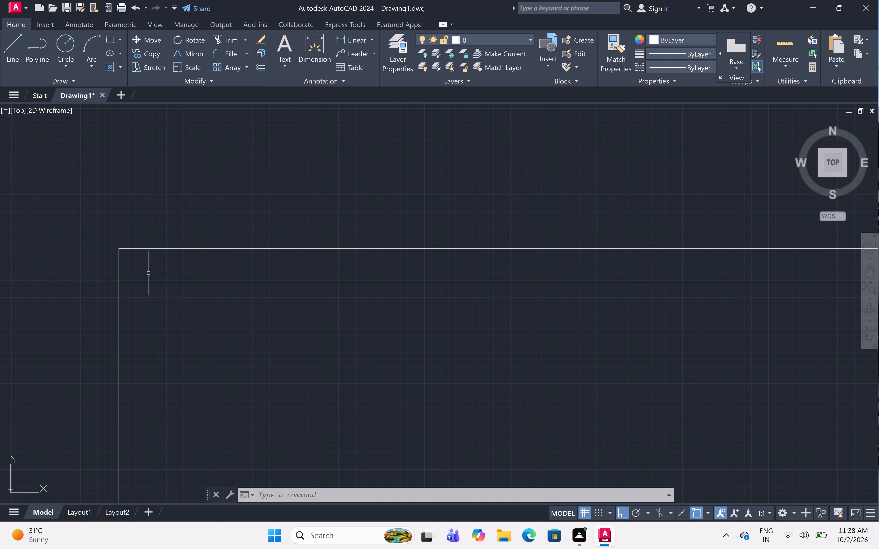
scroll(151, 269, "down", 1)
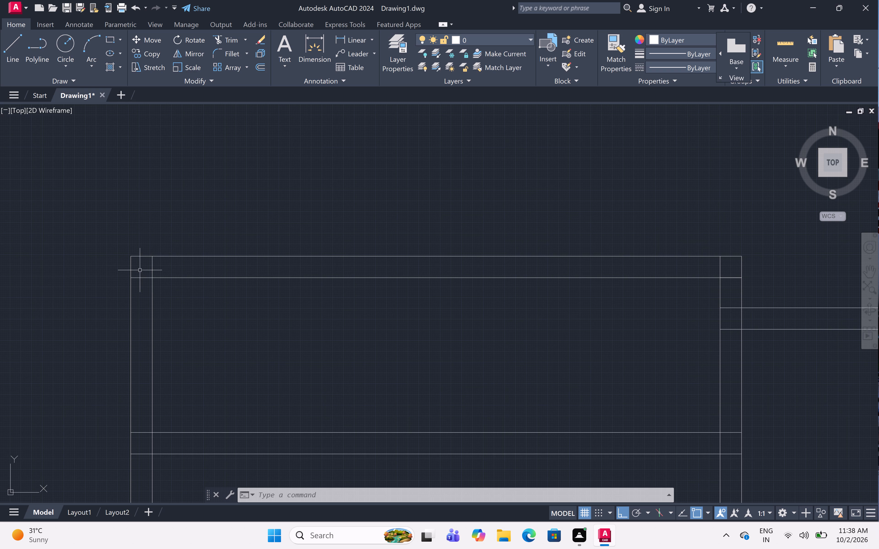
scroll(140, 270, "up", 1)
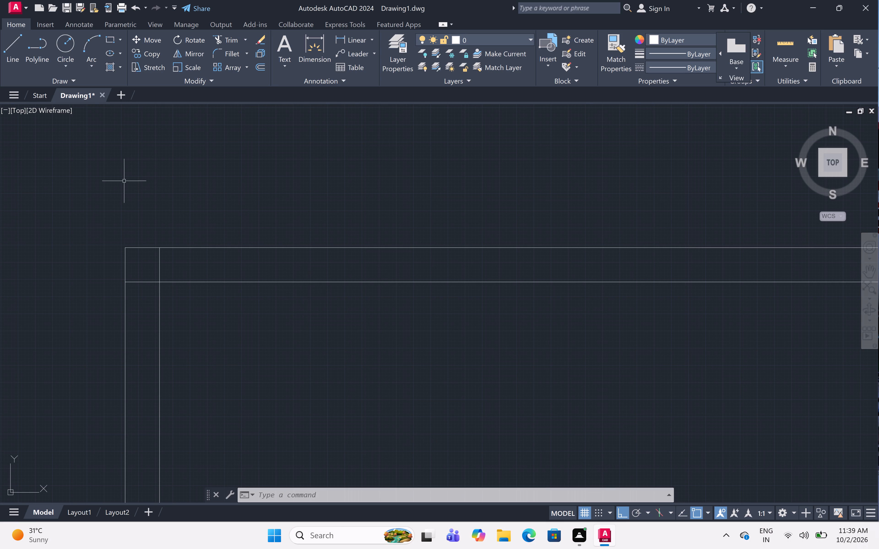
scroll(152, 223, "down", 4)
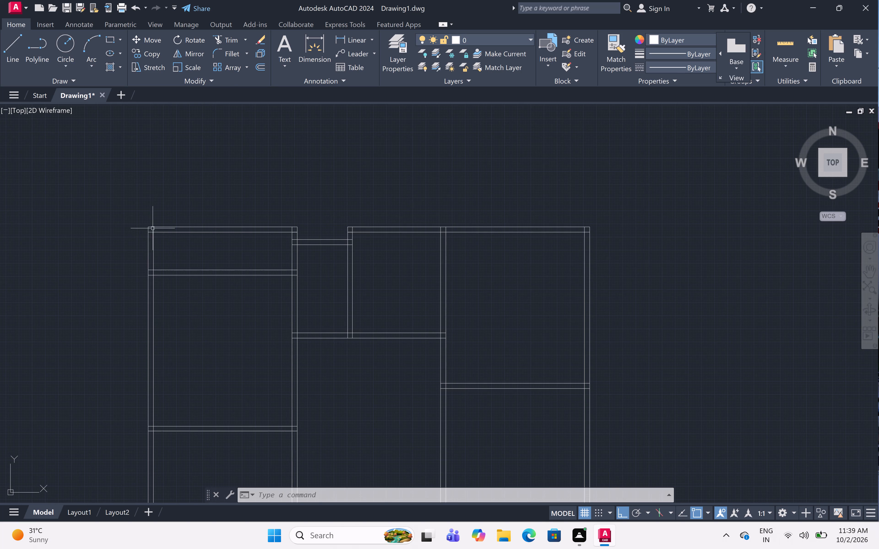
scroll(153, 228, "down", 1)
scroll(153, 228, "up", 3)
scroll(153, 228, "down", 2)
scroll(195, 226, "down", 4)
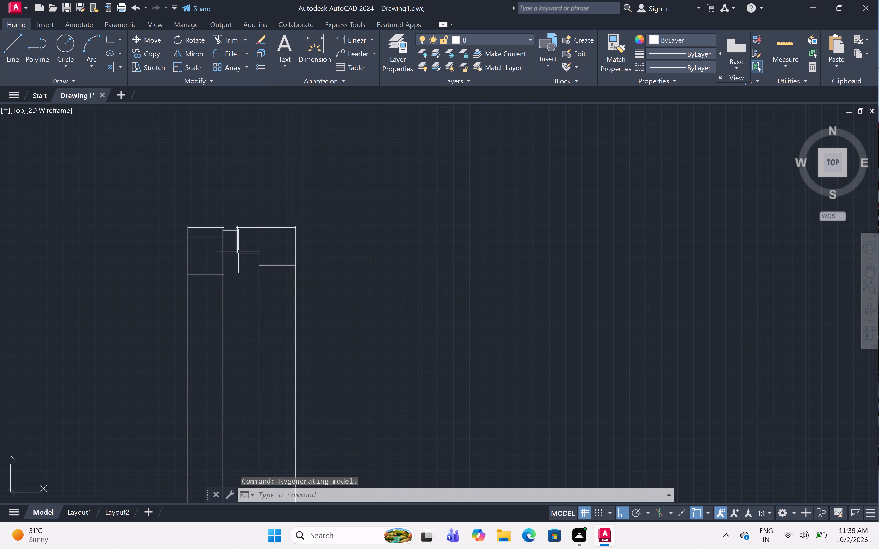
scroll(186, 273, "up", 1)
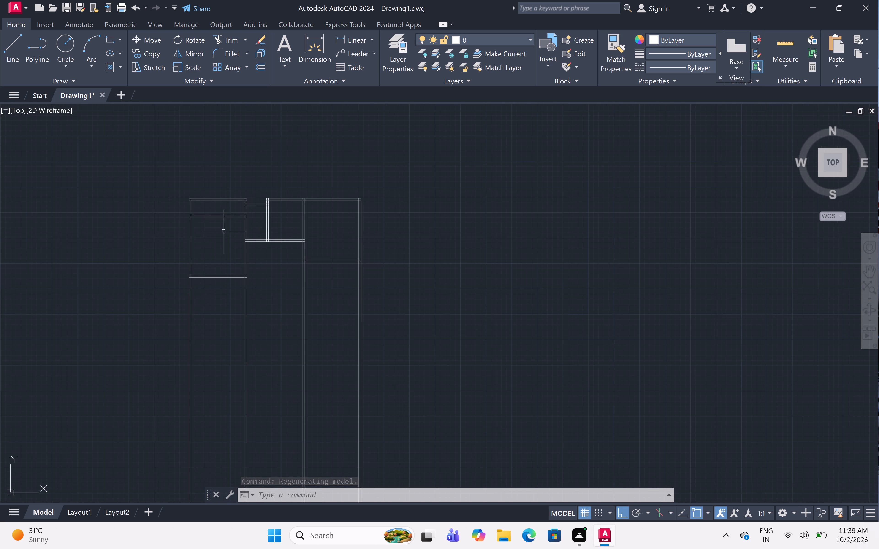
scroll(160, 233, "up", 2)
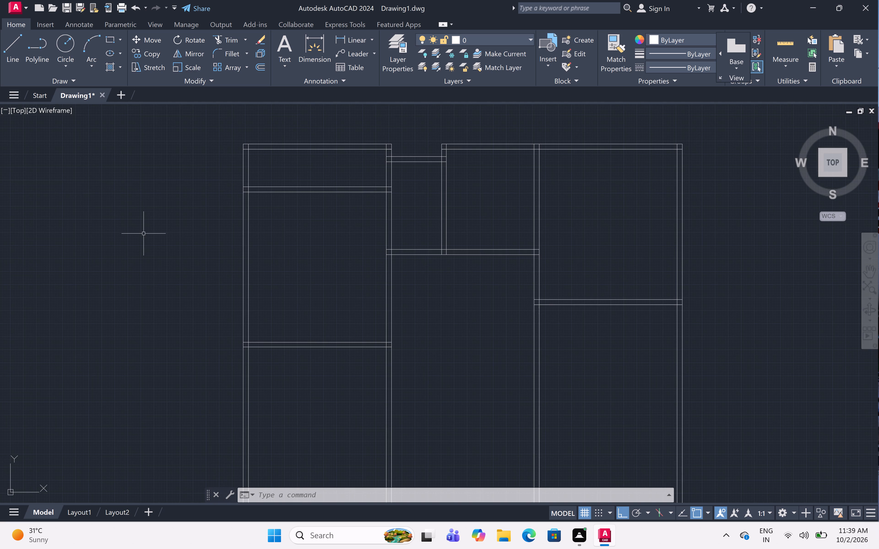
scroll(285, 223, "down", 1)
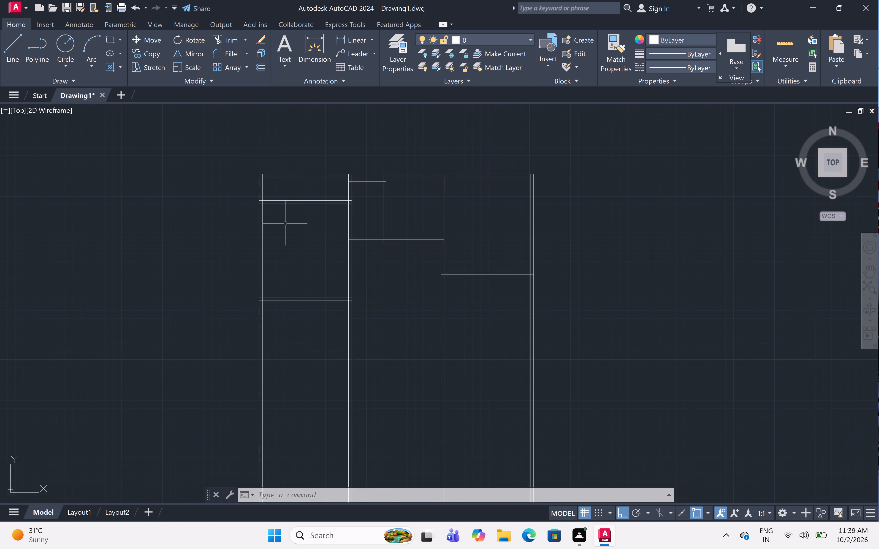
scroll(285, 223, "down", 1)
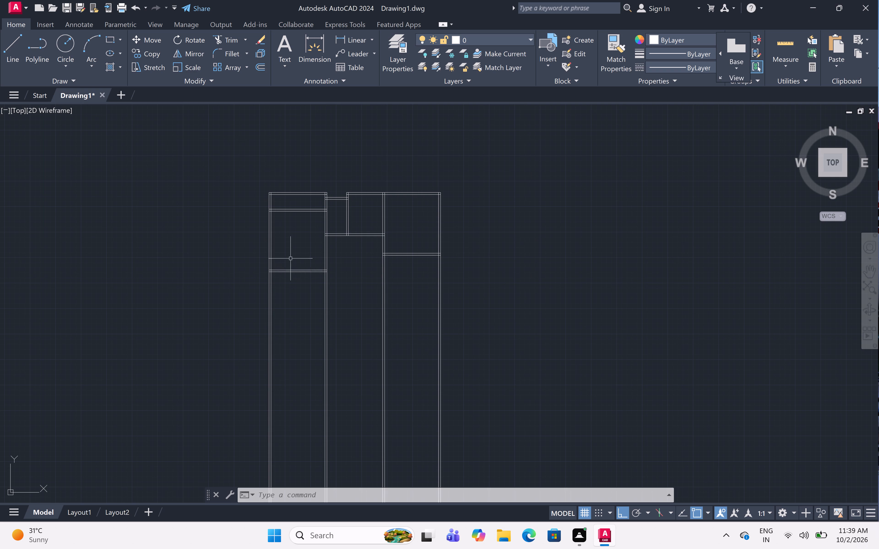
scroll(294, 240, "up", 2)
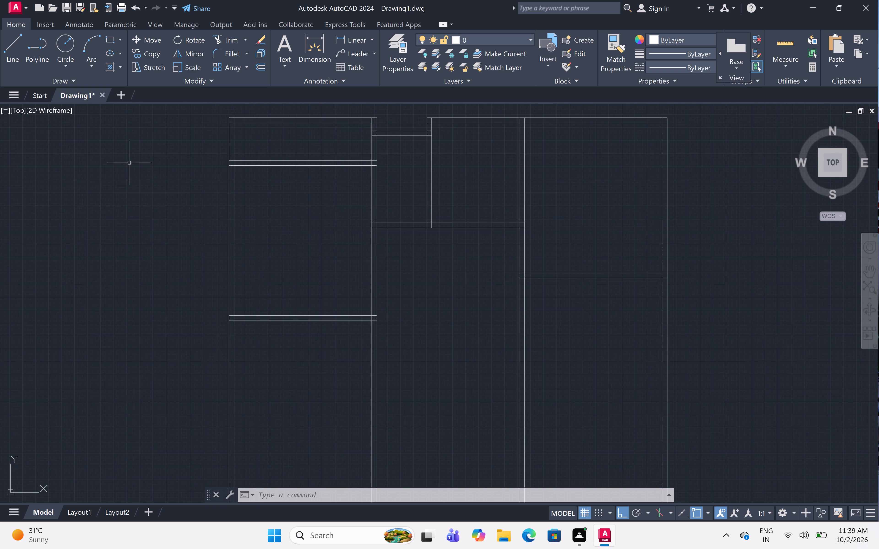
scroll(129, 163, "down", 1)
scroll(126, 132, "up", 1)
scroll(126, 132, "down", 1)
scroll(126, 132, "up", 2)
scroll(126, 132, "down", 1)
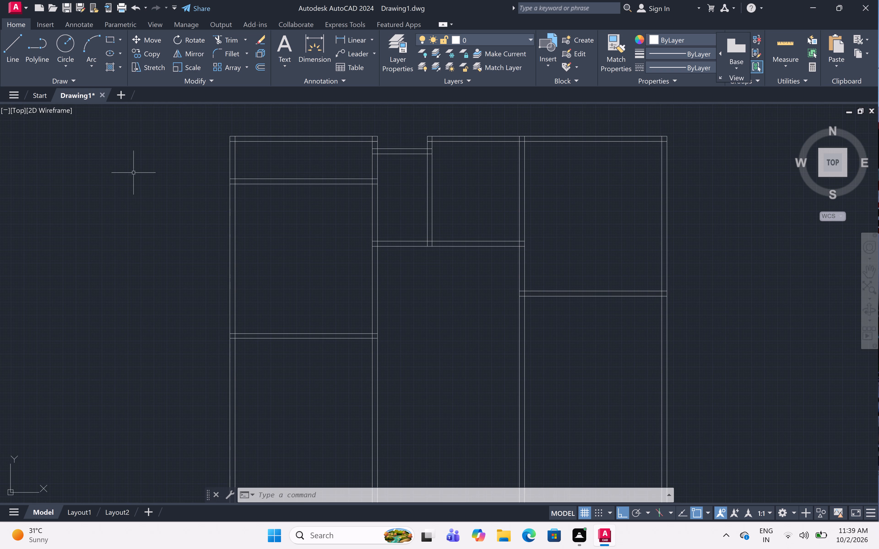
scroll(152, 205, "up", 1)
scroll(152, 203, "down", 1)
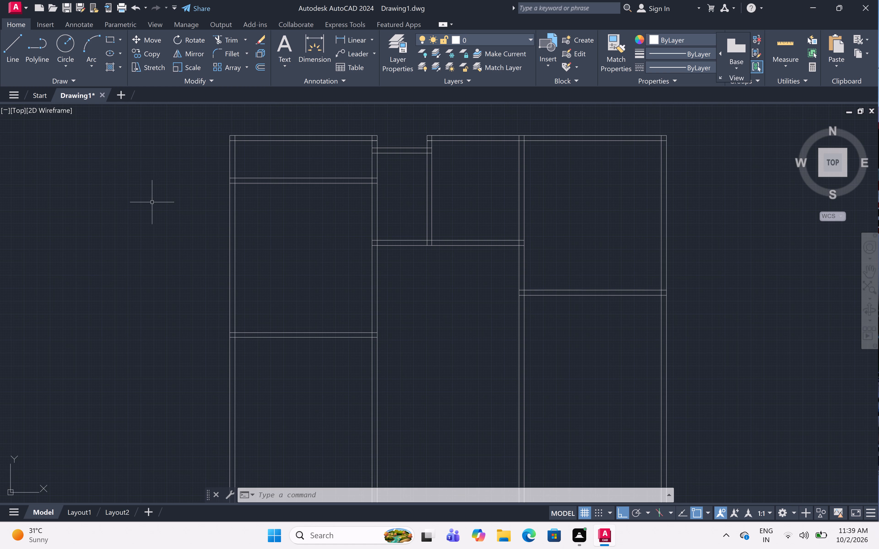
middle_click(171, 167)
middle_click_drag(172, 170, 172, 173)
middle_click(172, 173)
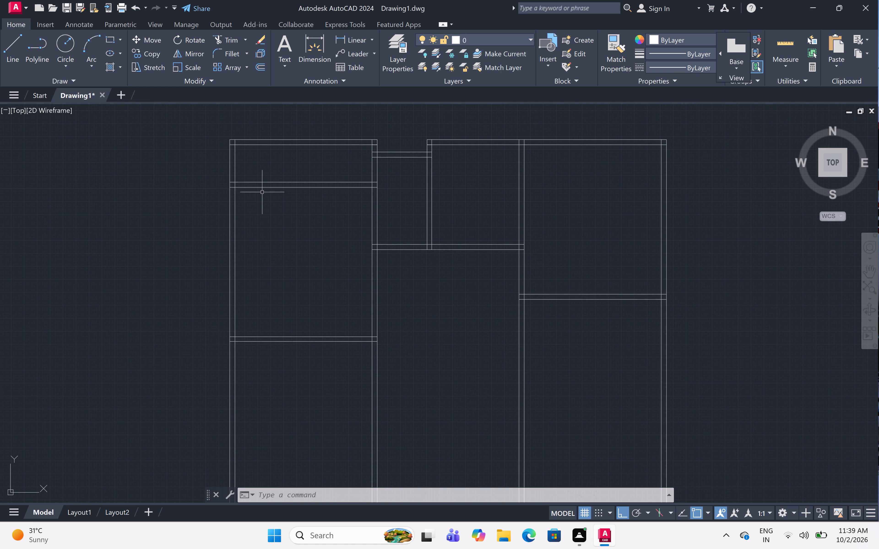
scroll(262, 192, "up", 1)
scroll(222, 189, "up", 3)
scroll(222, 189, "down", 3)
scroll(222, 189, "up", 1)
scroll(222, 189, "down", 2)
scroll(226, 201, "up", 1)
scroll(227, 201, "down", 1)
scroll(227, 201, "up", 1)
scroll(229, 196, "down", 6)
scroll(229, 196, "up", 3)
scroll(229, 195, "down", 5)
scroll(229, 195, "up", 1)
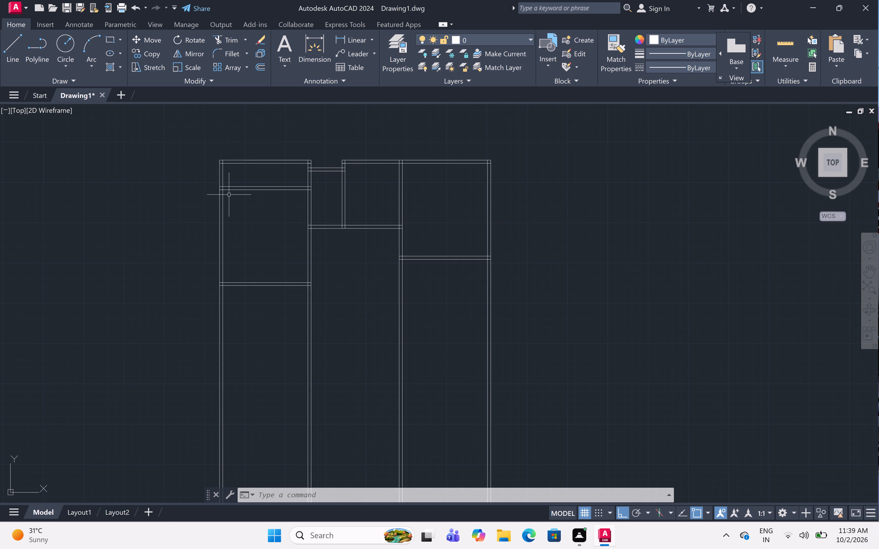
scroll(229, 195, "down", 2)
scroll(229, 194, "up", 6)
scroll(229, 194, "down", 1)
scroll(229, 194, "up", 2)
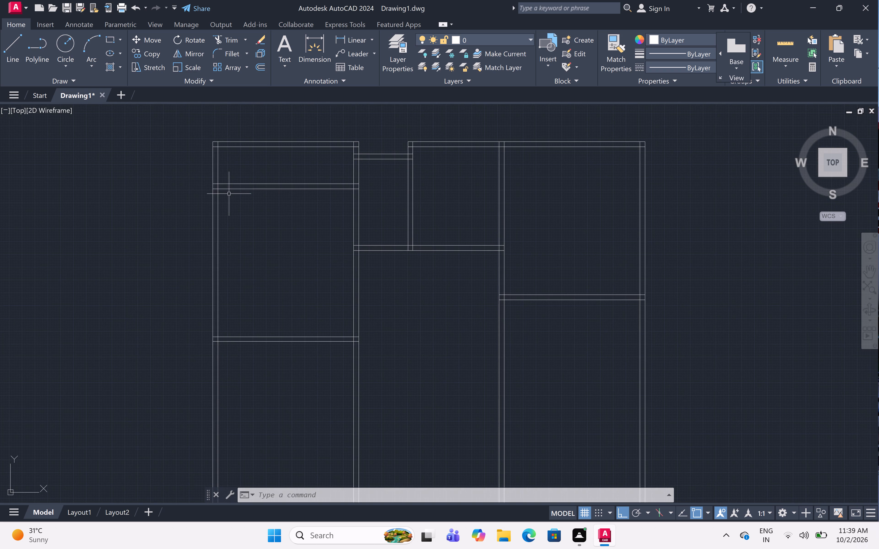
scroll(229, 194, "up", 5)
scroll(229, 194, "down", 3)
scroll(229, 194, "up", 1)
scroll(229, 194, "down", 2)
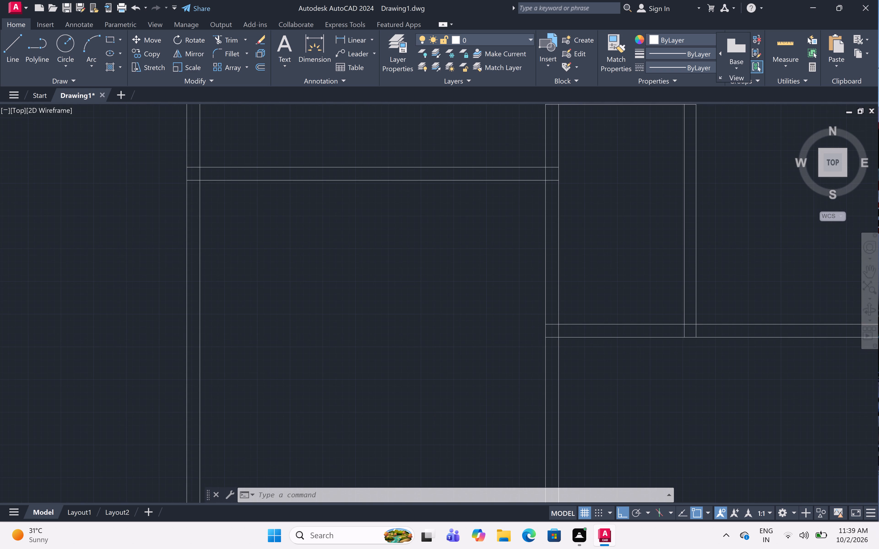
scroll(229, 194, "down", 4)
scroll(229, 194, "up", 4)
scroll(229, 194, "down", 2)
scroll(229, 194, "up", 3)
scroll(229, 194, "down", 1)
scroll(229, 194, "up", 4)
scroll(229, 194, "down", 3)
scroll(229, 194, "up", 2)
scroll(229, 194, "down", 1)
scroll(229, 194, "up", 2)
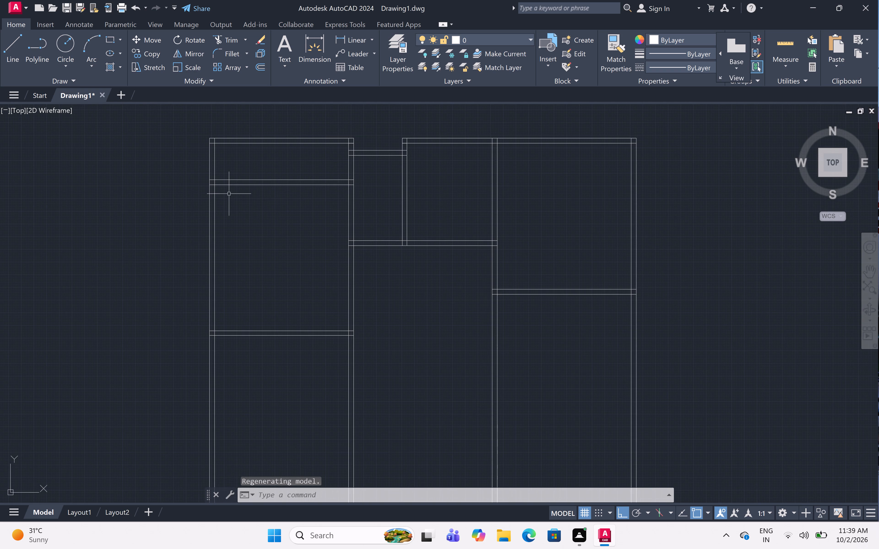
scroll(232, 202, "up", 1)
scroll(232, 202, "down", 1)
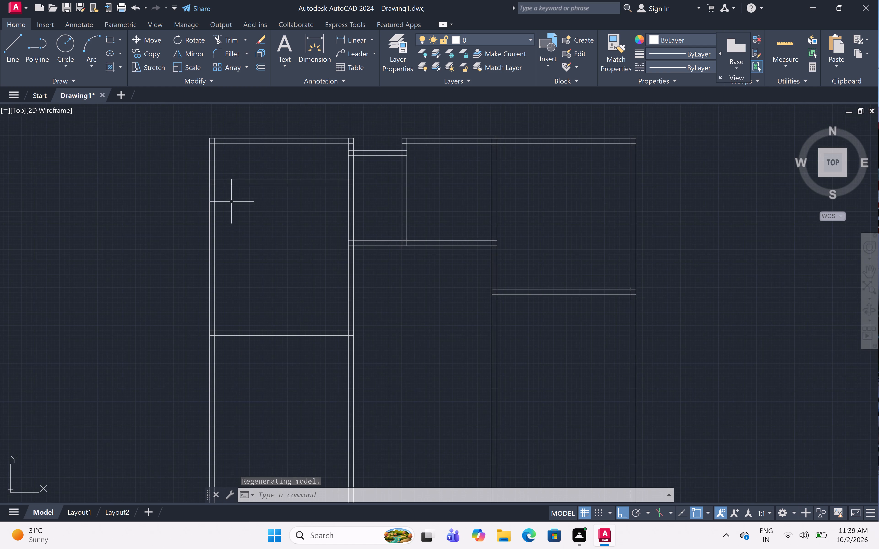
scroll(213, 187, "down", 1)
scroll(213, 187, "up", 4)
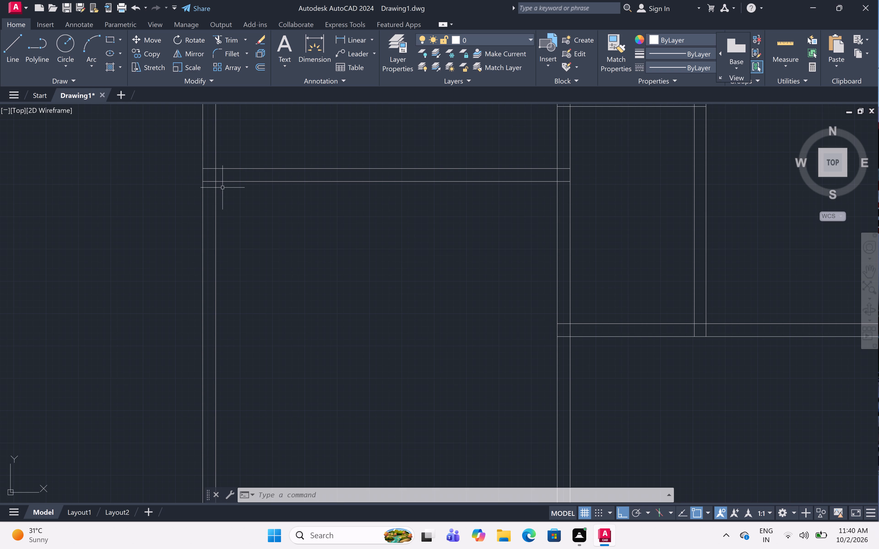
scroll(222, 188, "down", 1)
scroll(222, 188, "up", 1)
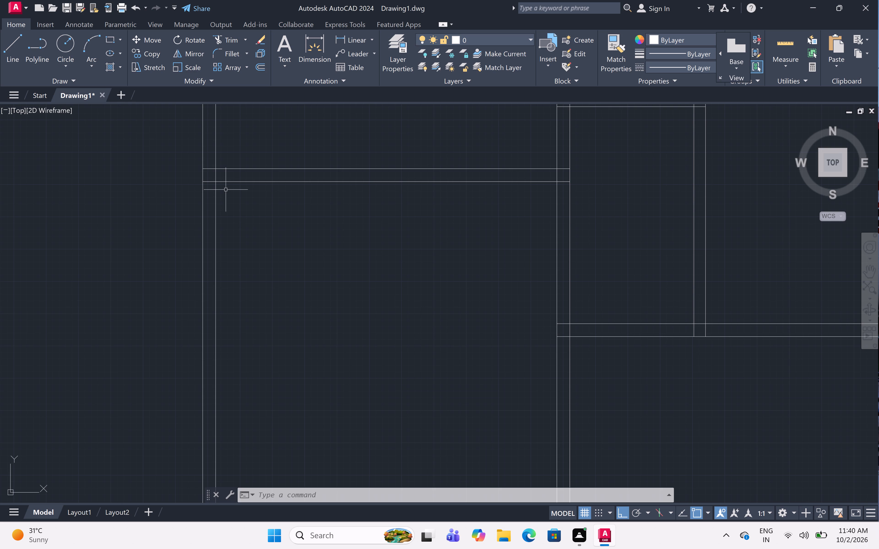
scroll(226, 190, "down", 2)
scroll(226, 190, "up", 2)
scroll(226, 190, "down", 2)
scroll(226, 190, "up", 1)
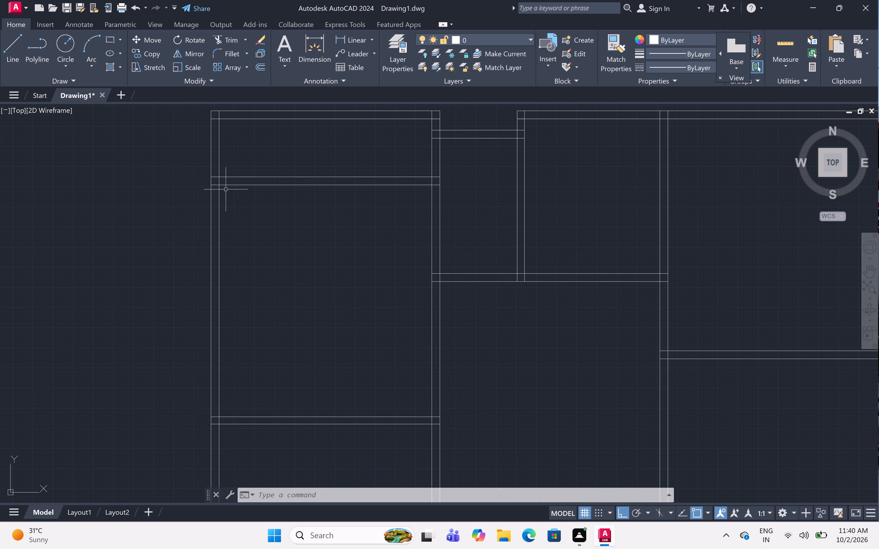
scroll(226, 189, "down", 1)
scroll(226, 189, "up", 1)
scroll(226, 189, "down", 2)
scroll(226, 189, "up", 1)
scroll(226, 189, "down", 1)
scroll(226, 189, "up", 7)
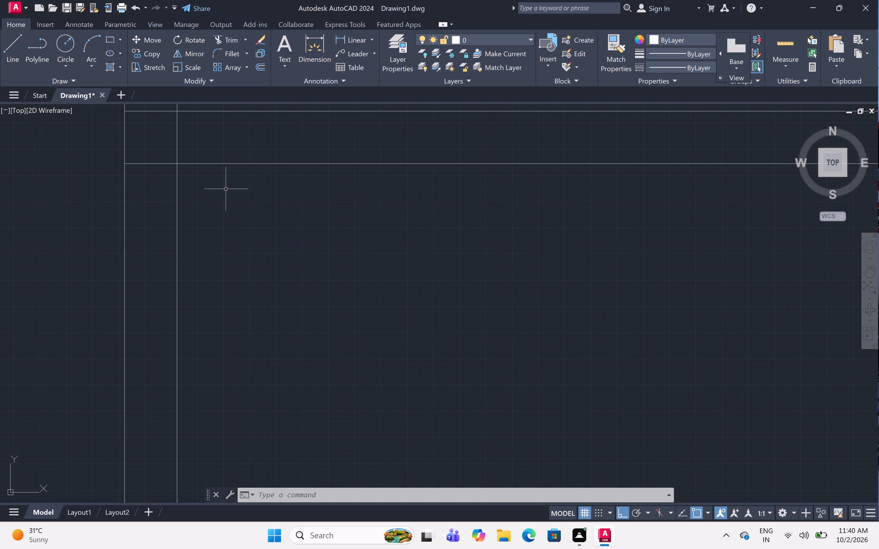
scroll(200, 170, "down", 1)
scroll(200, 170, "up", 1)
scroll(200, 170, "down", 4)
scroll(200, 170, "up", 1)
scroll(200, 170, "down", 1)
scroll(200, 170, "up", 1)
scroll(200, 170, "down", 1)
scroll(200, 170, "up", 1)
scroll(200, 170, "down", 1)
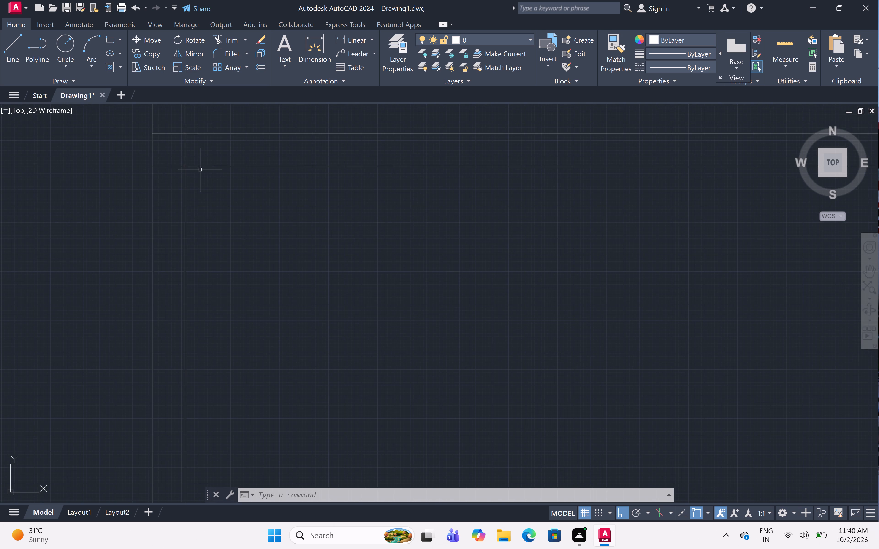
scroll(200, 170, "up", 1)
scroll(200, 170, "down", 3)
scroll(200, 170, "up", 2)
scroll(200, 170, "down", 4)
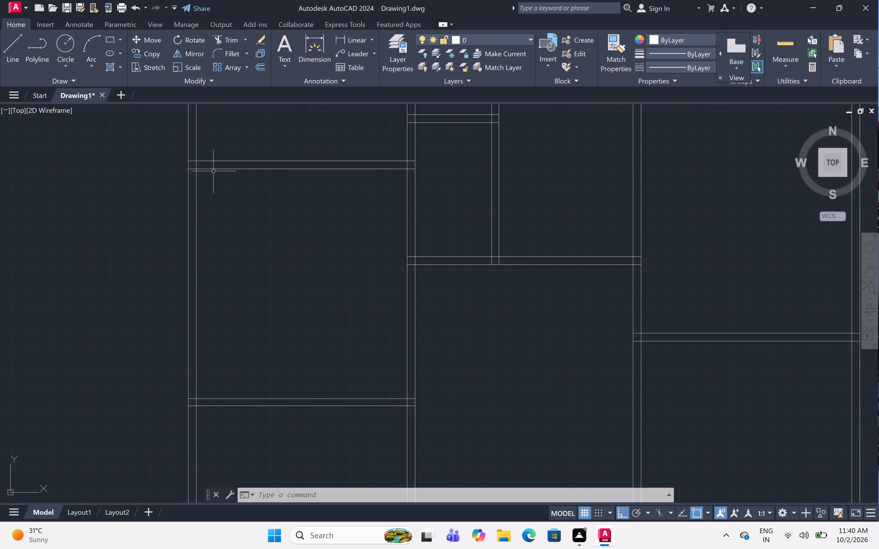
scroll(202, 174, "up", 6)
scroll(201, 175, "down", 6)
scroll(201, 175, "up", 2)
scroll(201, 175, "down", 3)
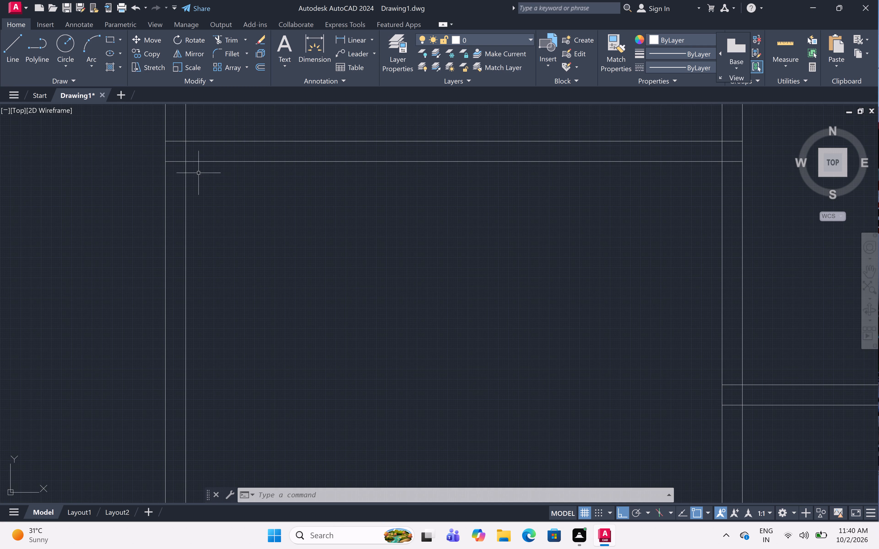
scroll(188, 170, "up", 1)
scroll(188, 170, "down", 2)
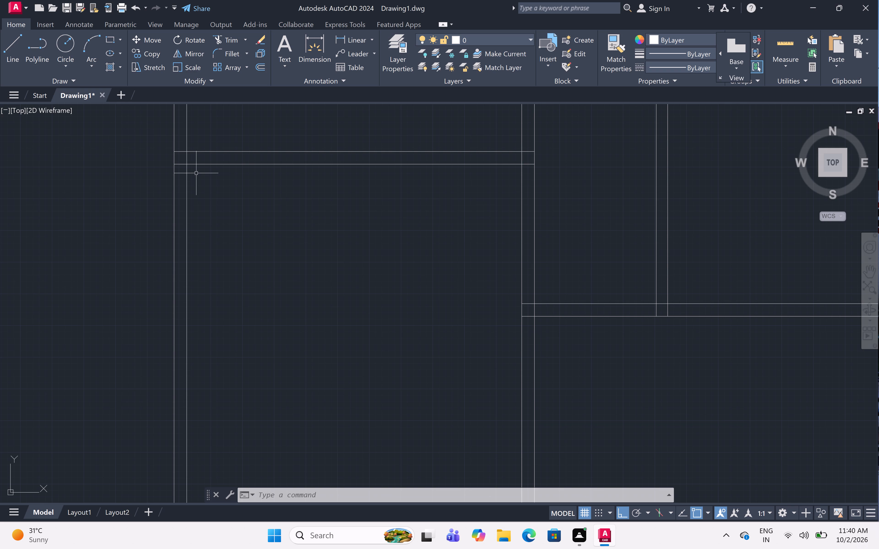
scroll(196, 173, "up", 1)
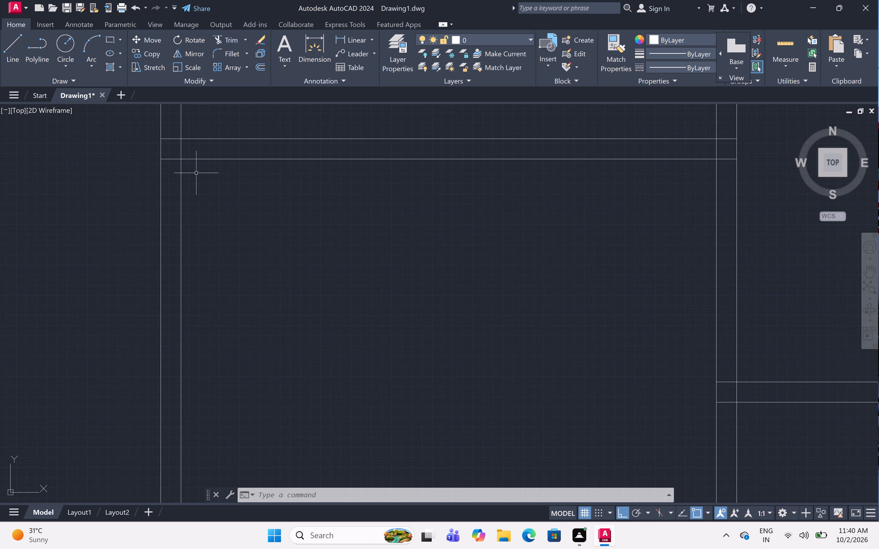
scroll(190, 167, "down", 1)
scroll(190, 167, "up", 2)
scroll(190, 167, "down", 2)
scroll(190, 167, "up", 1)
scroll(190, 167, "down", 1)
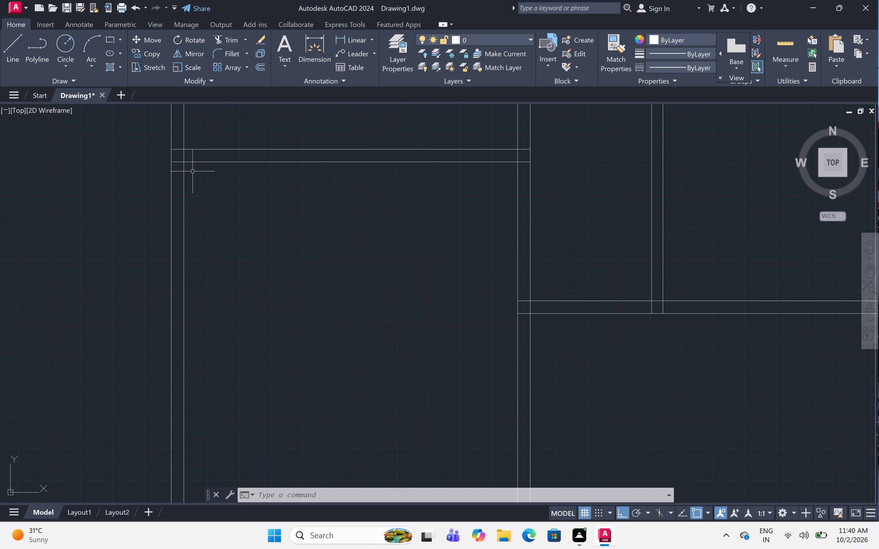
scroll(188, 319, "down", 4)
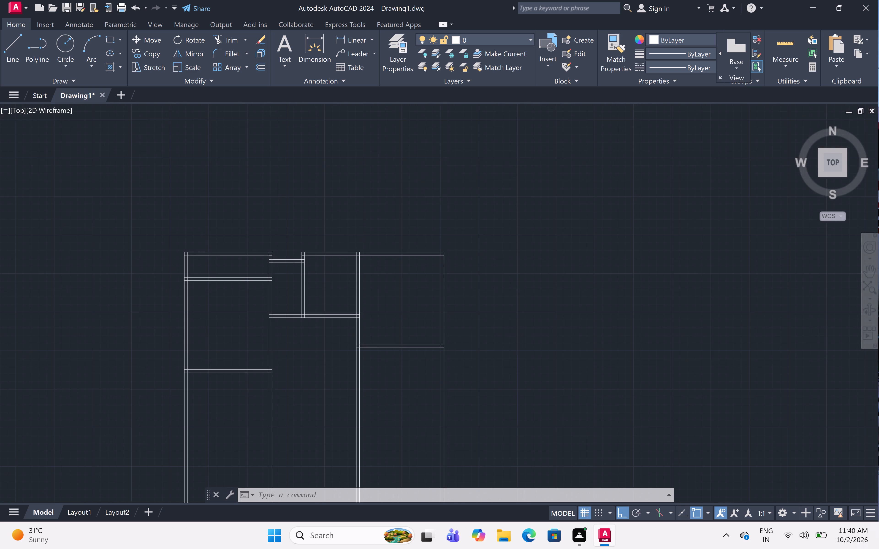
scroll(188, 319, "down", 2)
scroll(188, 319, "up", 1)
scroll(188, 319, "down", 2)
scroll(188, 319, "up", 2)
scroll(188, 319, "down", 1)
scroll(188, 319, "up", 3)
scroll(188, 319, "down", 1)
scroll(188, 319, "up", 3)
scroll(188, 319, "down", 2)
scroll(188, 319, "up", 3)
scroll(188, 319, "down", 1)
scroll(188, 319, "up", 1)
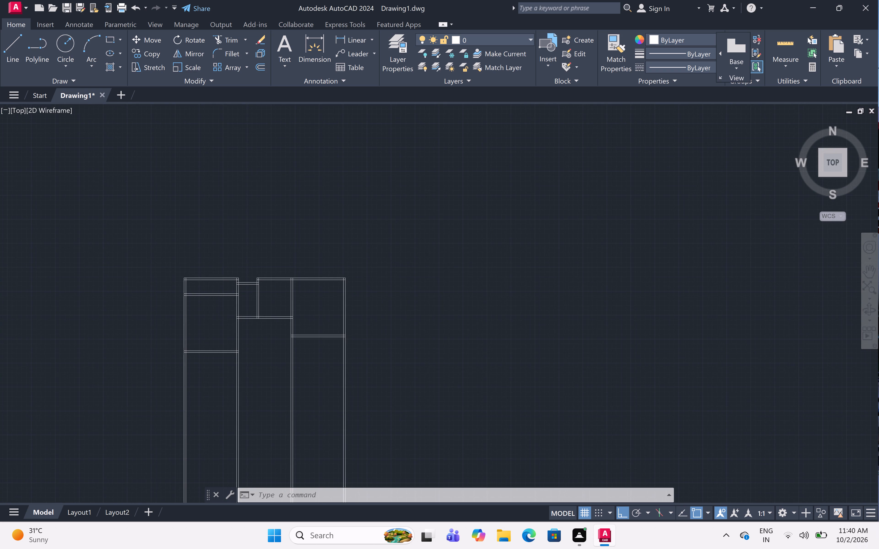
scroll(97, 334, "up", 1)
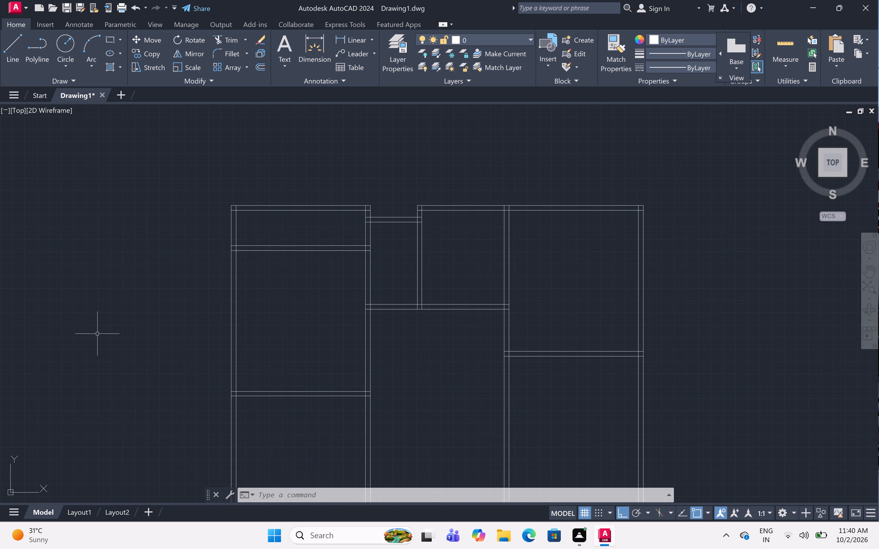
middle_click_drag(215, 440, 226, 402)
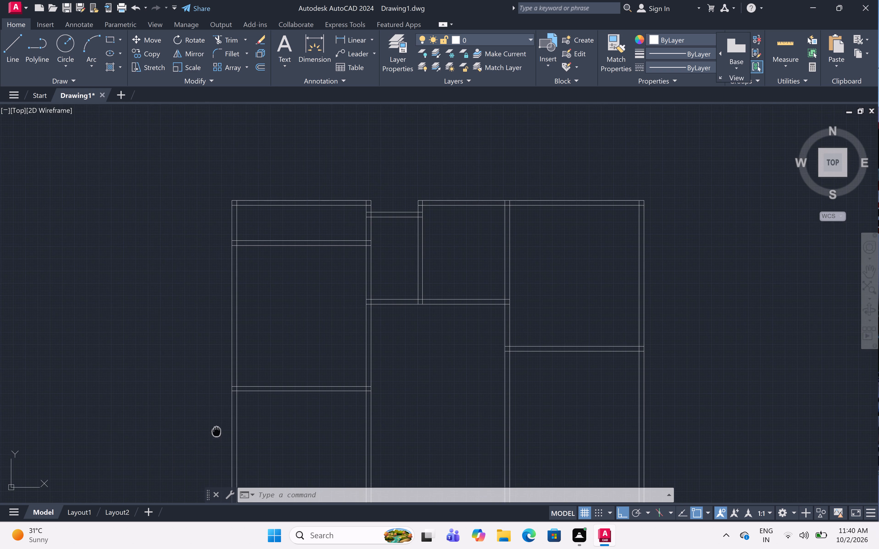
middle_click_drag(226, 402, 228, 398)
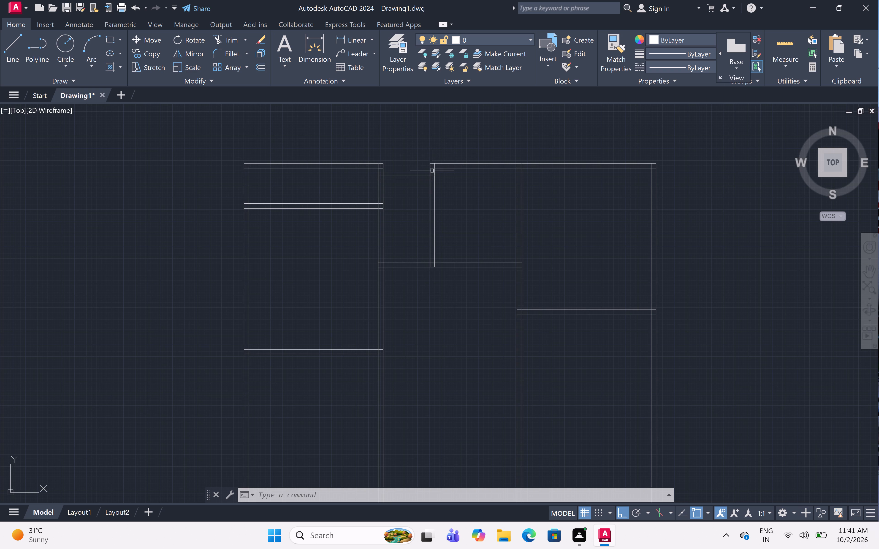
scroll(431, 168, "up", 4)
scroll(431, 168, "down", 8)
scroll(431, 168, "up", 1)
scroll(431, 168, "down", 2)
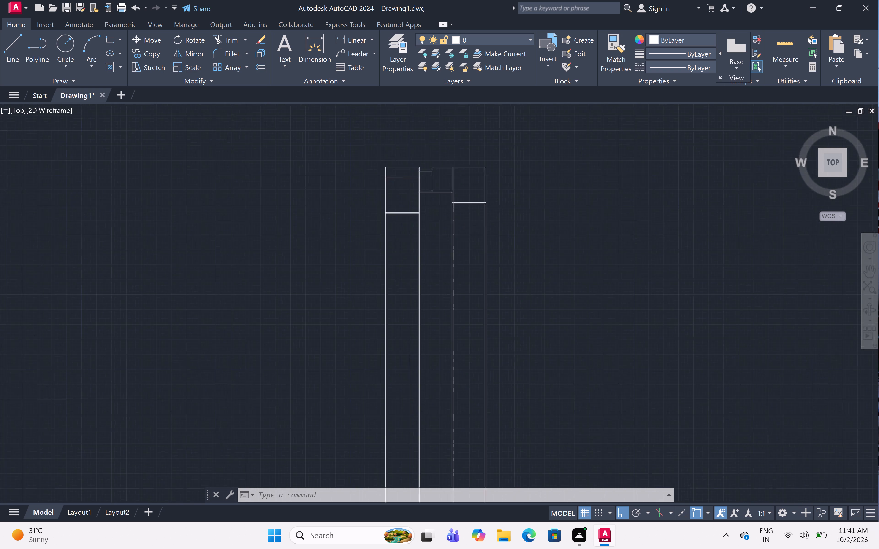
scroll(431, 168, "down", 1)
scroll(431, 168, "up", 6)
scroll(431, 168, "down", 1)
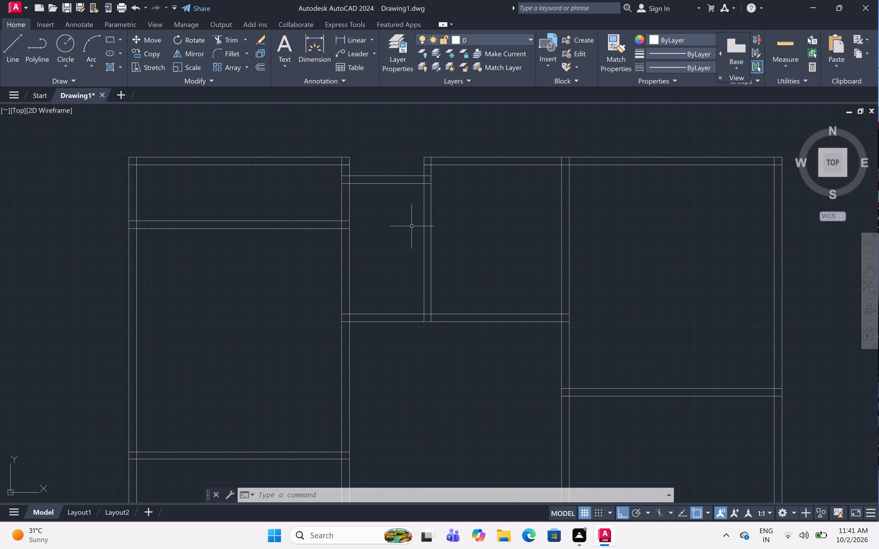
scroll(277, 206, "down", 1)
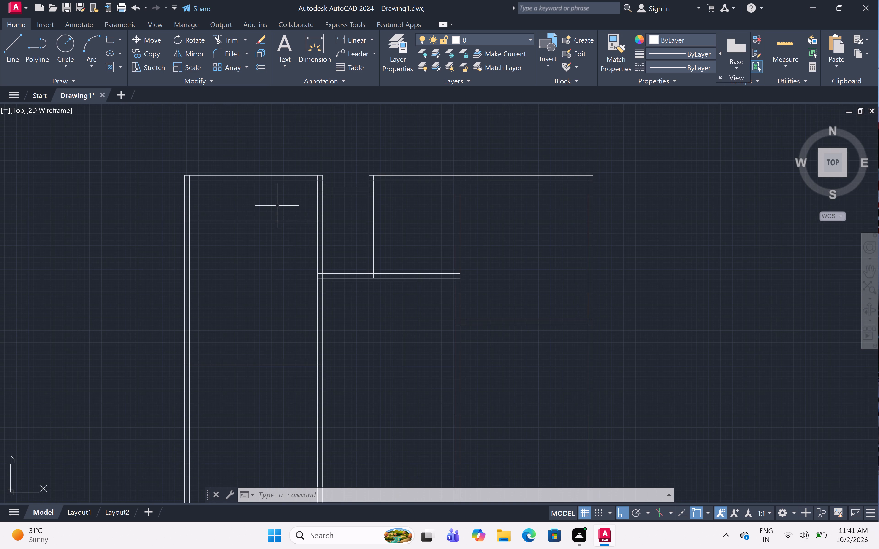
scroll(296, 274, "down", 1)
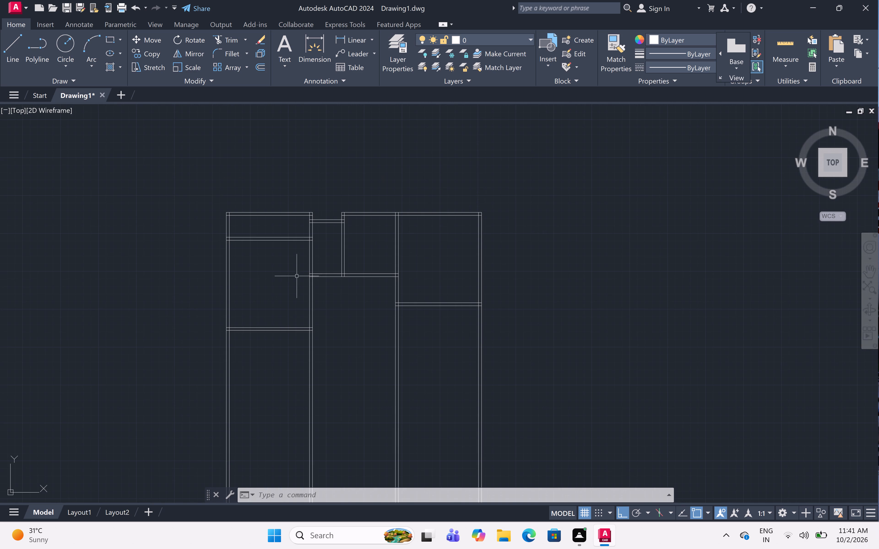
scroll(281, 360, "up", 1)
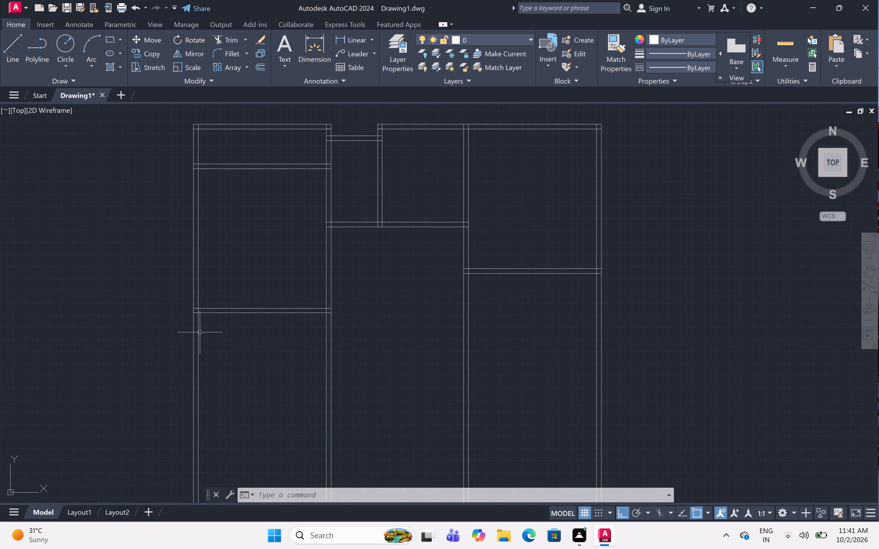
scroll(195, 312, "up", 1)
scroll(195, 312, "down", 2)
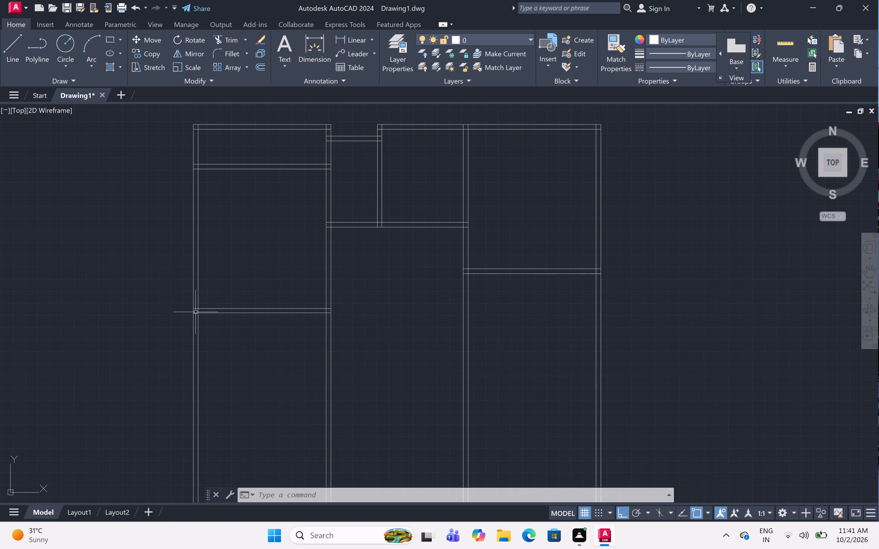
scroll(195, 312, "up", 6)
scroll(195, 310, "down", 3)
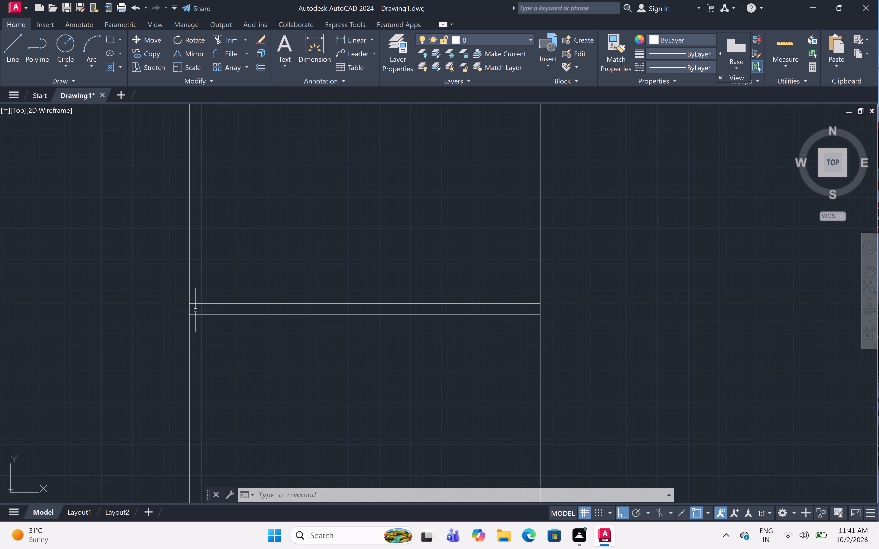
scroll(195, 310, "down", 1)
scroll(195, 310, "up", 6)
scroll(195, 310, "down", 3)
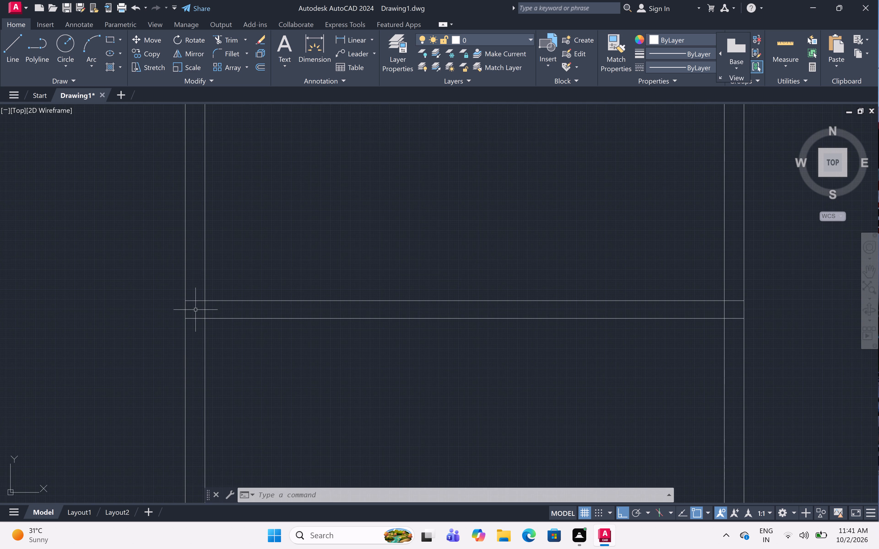
Examine where the left bay's lower horizontal partition meets the left exterior wall.
scroll(195, 310, "down", 4)
scroll(195, 310, "up", 1)
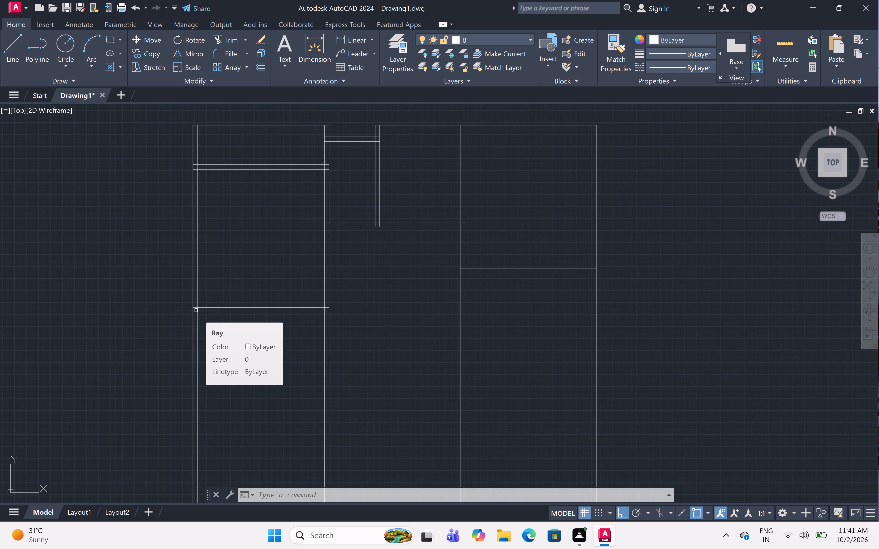
scroll(196, 310, "down", 1)
scroll(196, 310, "up", 4)
scroll(196, 310, "down", 2)
scroll(196, 310, "up", 1)
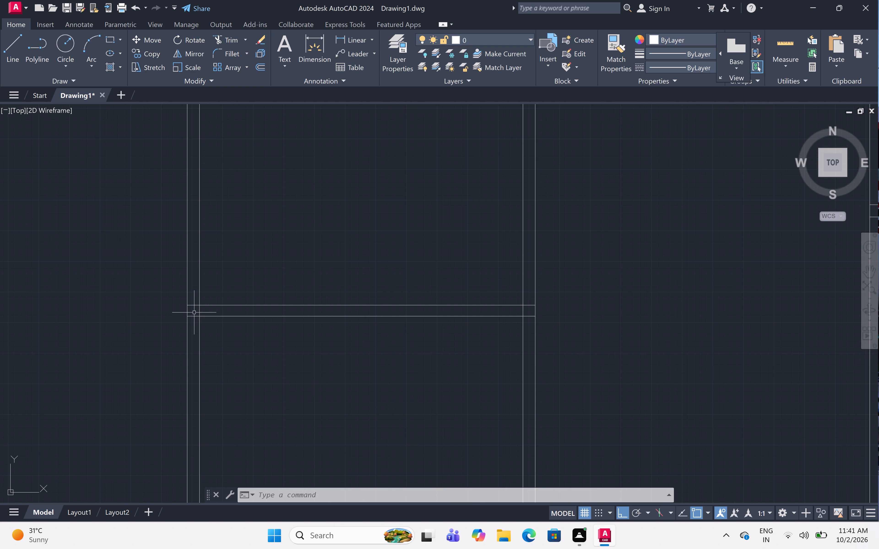
scroll(193, 312, "up", 1)
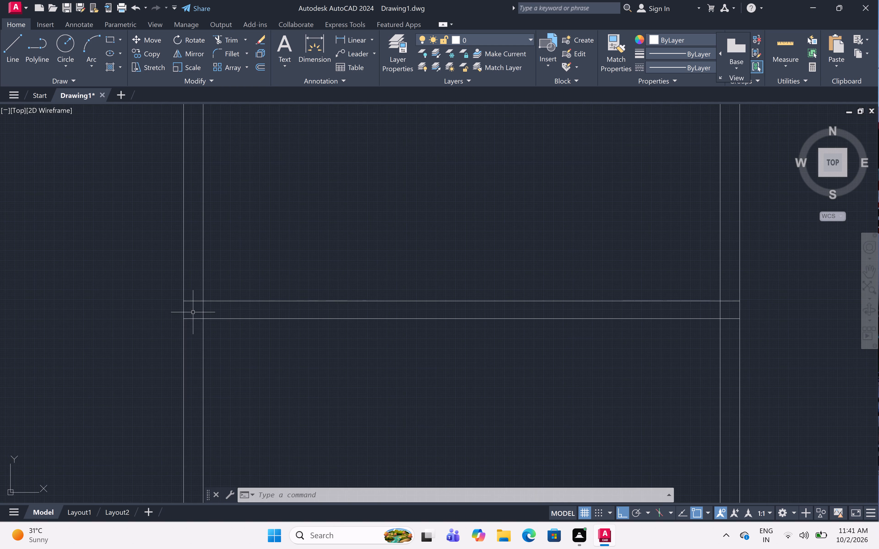
scroll(194, 312, "down", 2)
scroll(194, 312, "up", 2)
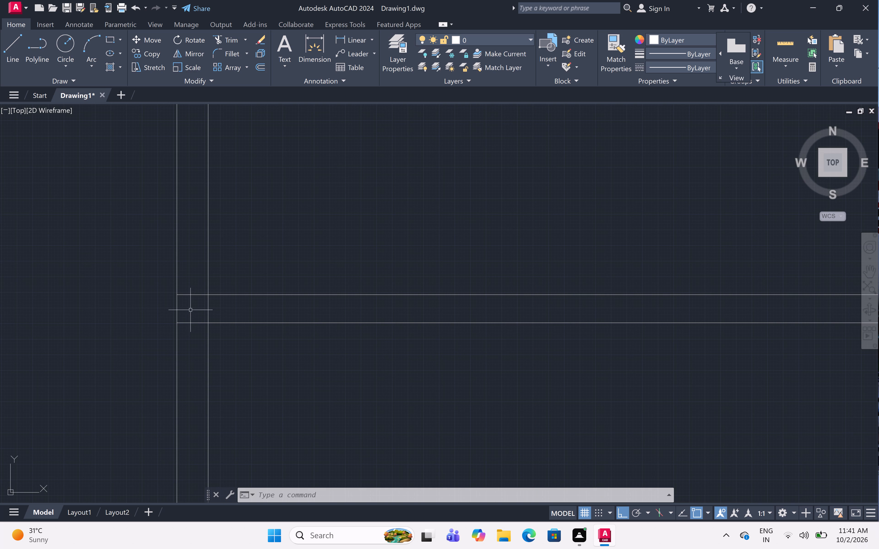
scroll(195, 304, "down", 3)
scroll(195, 304, "up", 2)
scroll(195, 304, "down", 3)
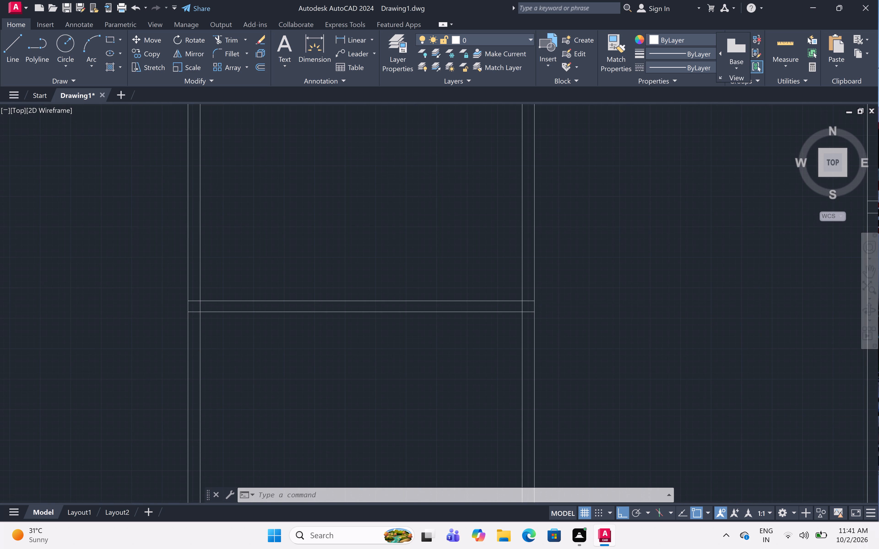
scroll(196, 304, "down", 2)
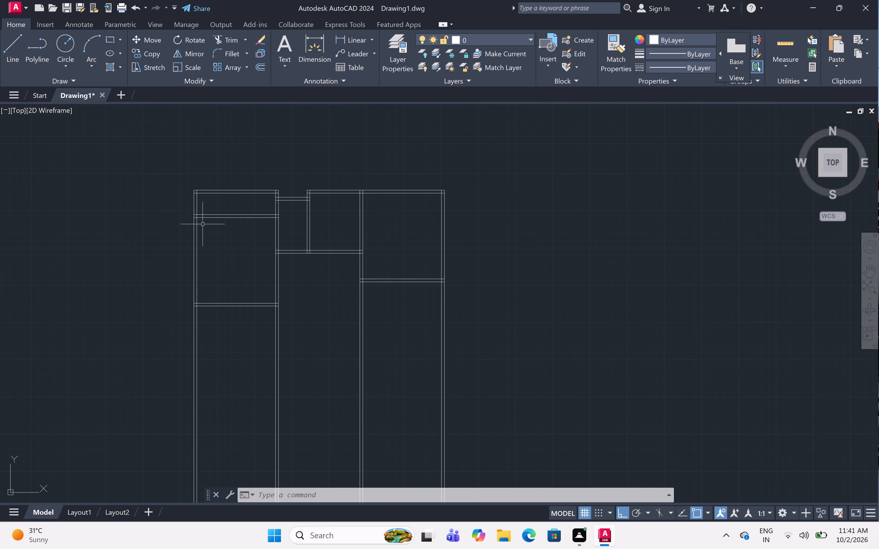
Examine the wall lines at the floor plan's top-left exterior corner and the left bay's partitions.
scroll(195, 193, "up", 4)
scroll(195, 193, "down", 1)
scroll(195, 193, "up", 1)
scroll(195, 193, "down", 3)
scroll(195, 193, "up", 5)
scroll(195, 193, "down", 3)
scroll(195, 193, "up", 2)
scroll(202, 181, "down", 1)
scroll(202, 181, "up", 1)
scroll(202, 181, "down", 2)
scroll(202, 181, "up", 2)
scroll(202, 181, "down", 1)
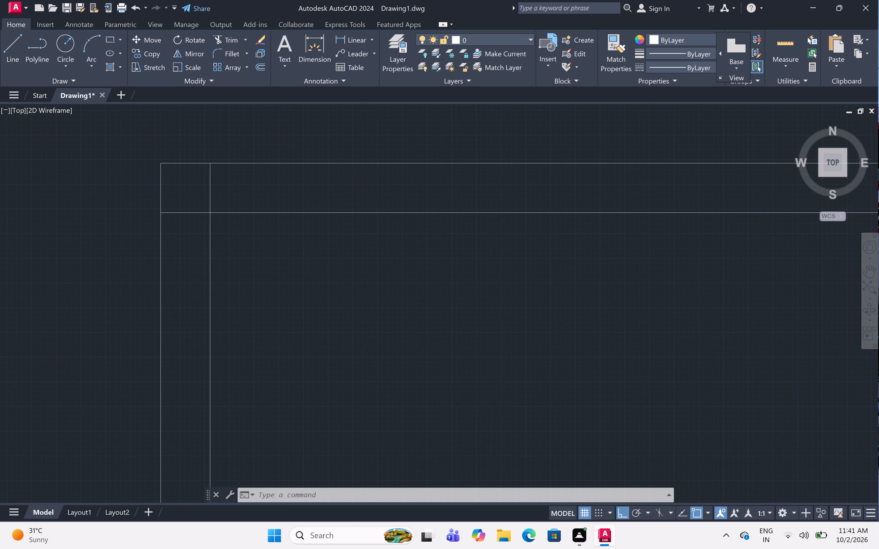
scroll(202, 181, "down", 1)
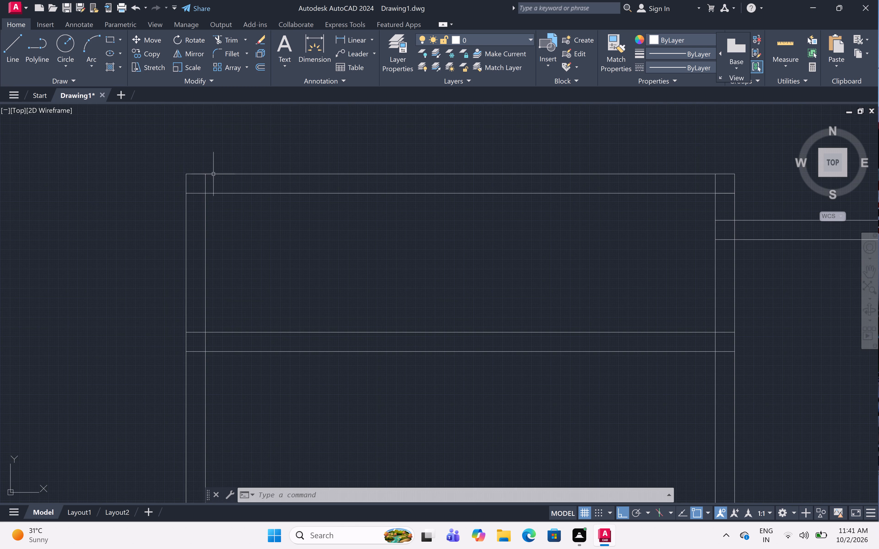
scroll(216, 175, "up", 5)
scroll(216, 175, "down", 3)
scroll(216, 175, "up", 1)
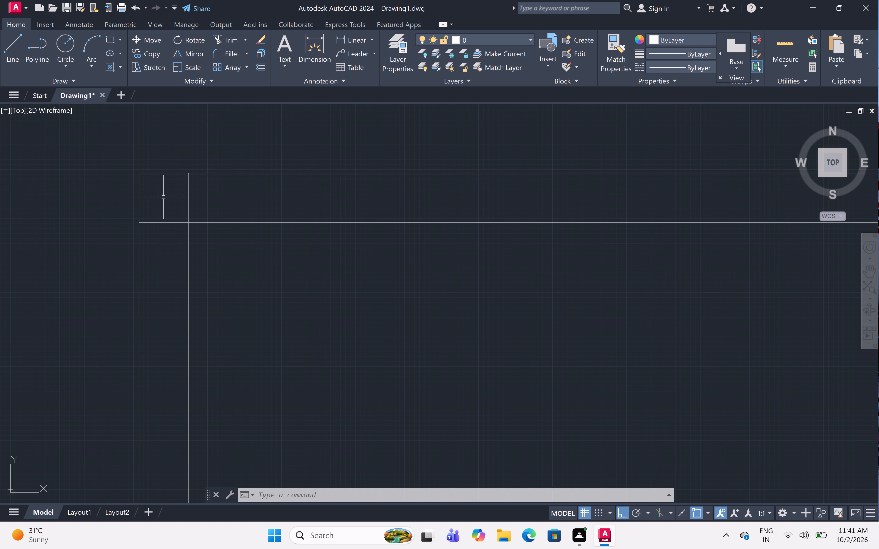
scroll(164, 196, "down", 1)
scroll(164, 196, "up", 1)
scroll(164, 196, "down", 2)
scroll(164, 196, "up", 2)
scroll(164, 196, "down", 1)
scroll(164, 196, "up", 2)
scroll(164, 196, "down", 2)
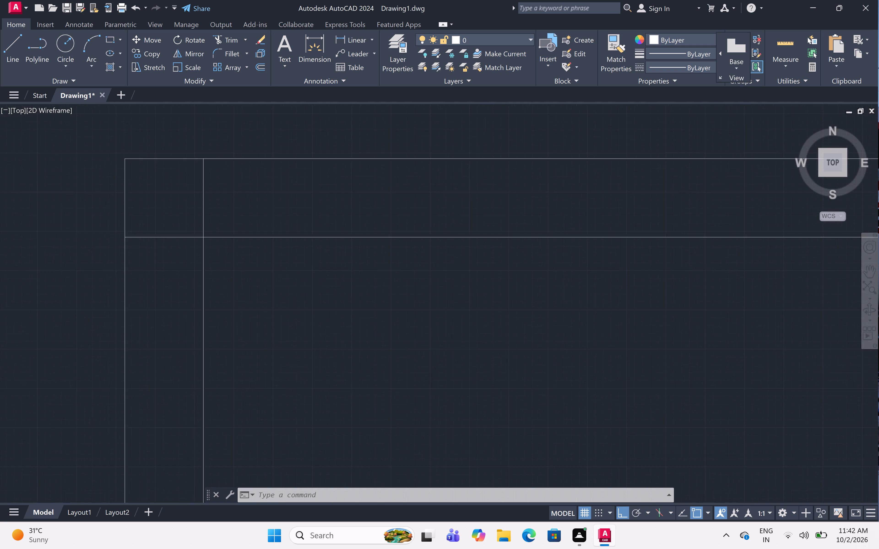
scroll(164, 197, "down", 2)
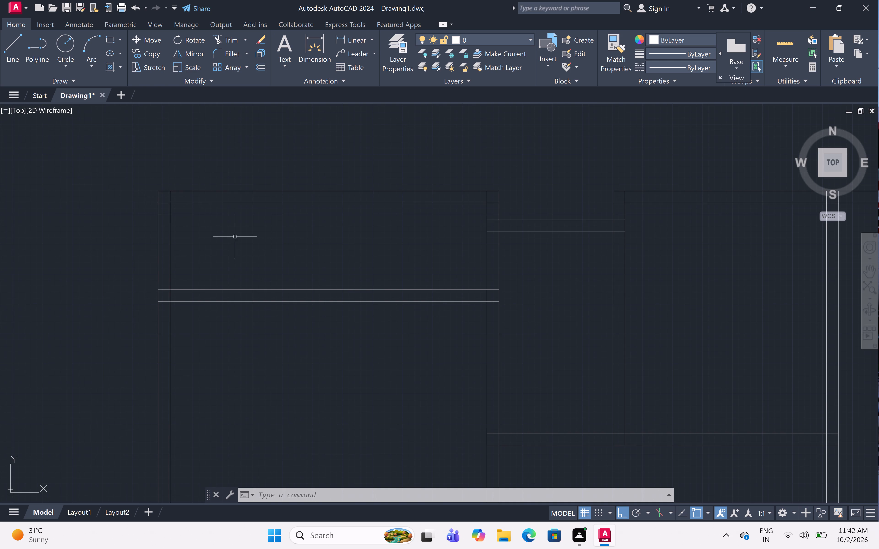
scroll(252, 241, "down", 2)
scroll(252, 241, "up", 3)
scroll(252, 241, "down", 2)
scroll(252, 241, "up", 2)
scroll(252, 241, "down", 1)
scroll(294, 307, "down", 2)
scroll(294, 307, "up", 1)
scroll(294, 307, "down", 2)
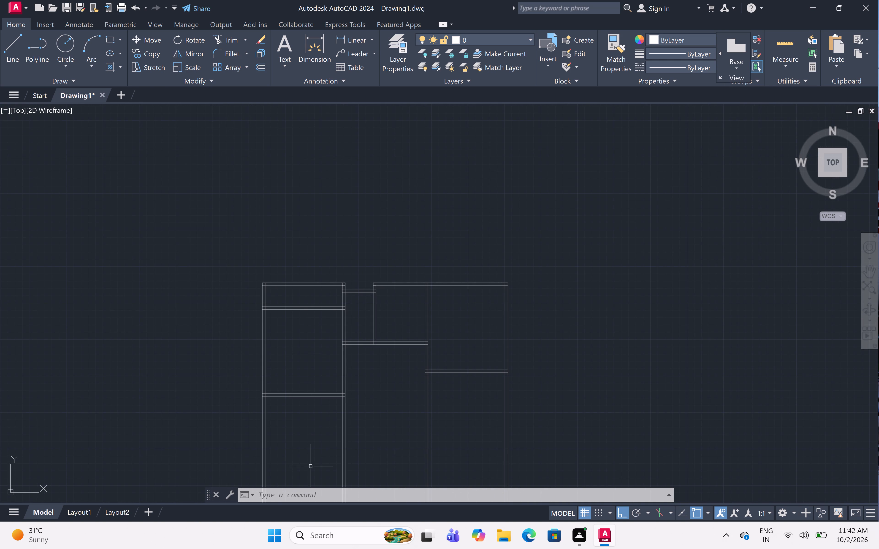
scroll(311, 466, "up", 3)
scroll(314, 425, "down", 4)
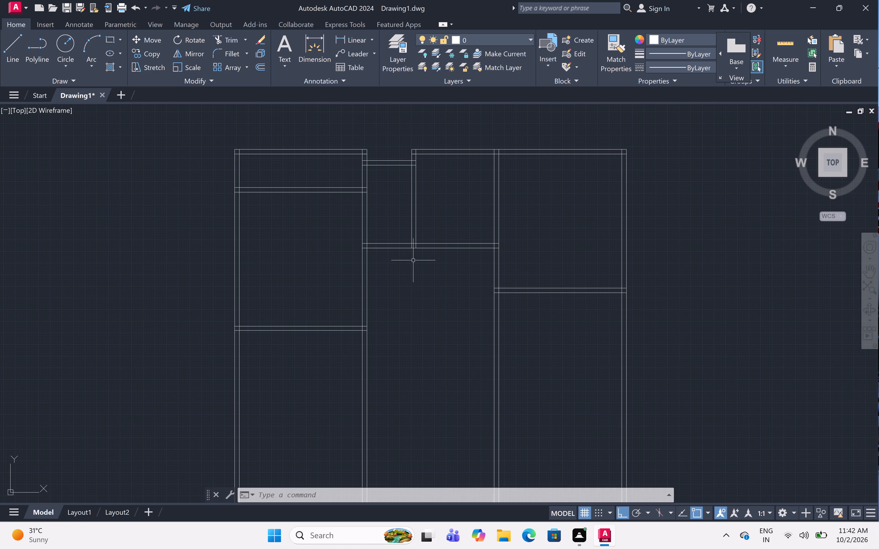
Examine the junction of the second vertical partition with the horizontal partition below it.
scroll(413, 266, "down", 1)
scroll(413, 267, "up", 1)
scroll(415, 277, "down", 2)
scroll(415, 276, "up", 1)
scroll(414, 276, "down", 2)
scroll(414, 276, "up", 1)
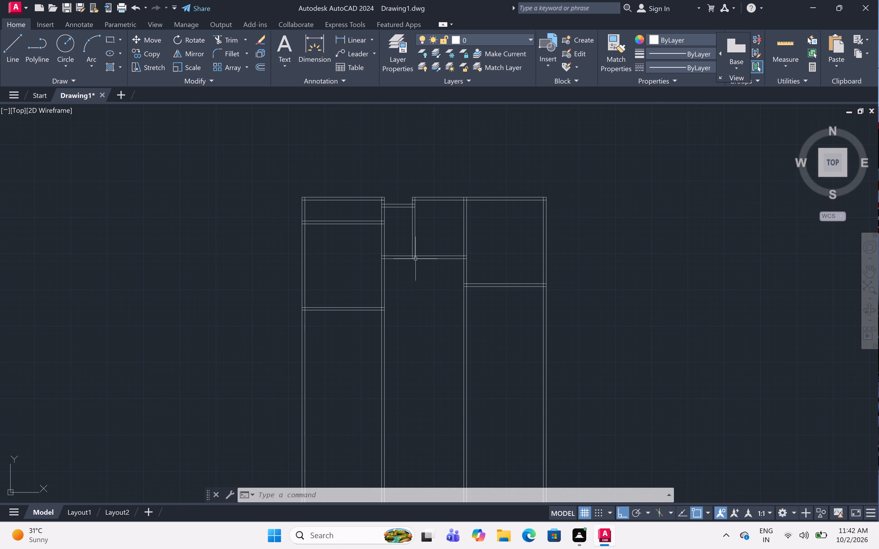
scroll(415, 257, "up", 4)
scroll(415, 257, "down", 4)
scroll(415, 257, "up", 4)
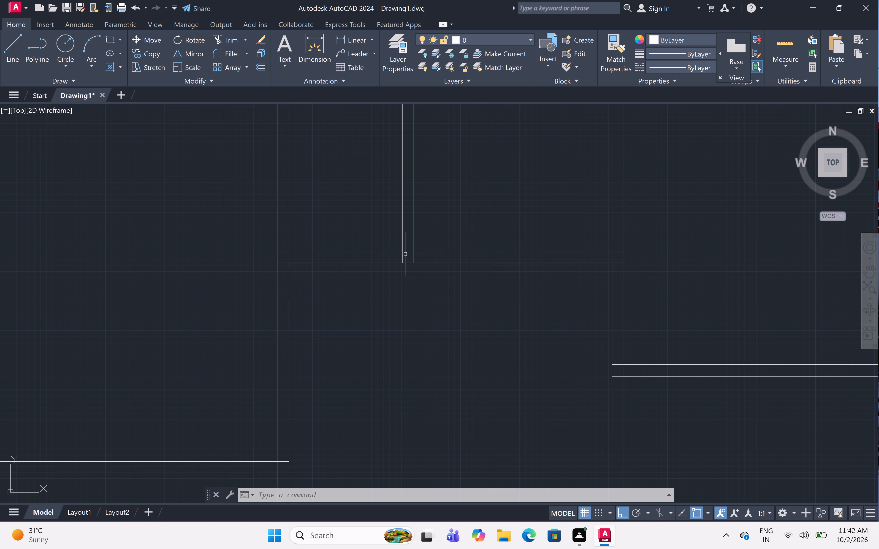
scroll(411, 254, "up", 3)
scroll(411, 254, "down", 4)
scroll(411, 254, "up", 4)
scroll(407, 254, "down", 3)
scroll(407, 254, "up", 2)
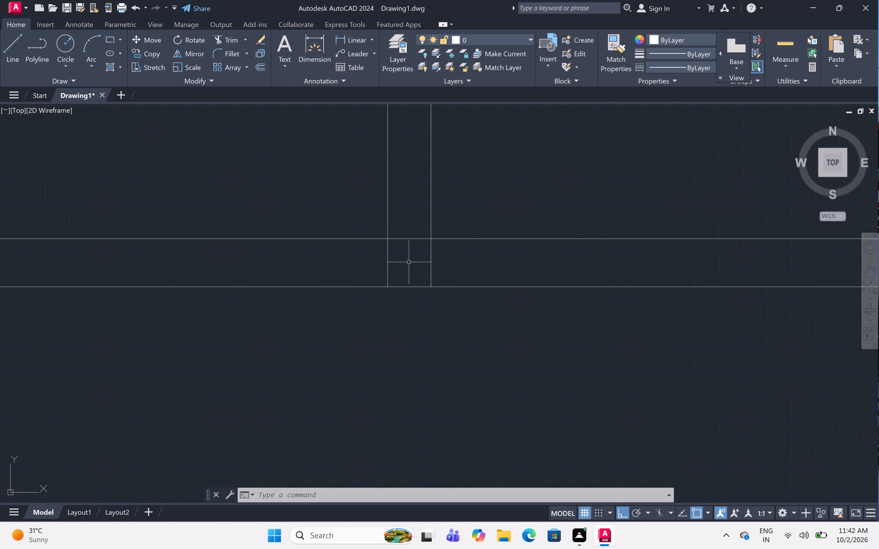
scroll(409, 262, "down", 1)
scroll(409, 262, "up", 2)
scroll(409, 262, "down", 5)
scroll(409, 262, "up", 1)
scroll(409, 262, "down", 1)
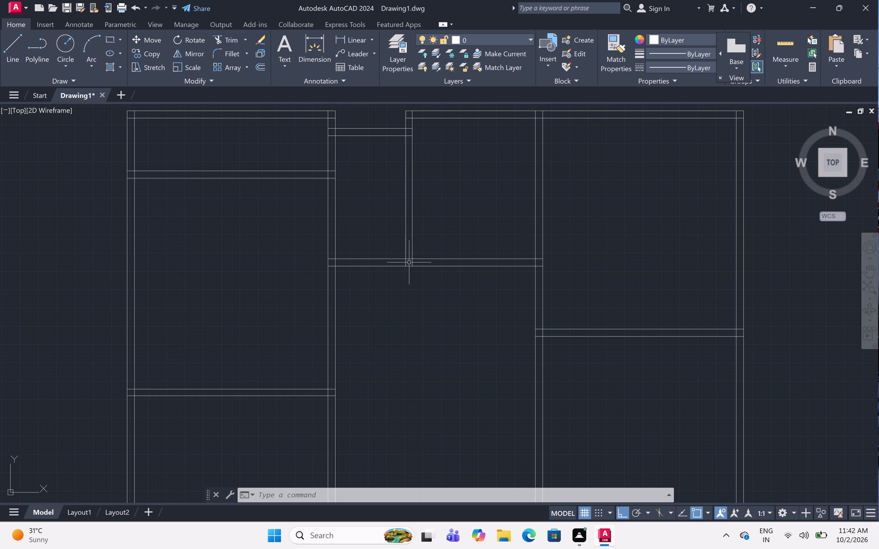
scroll(409, 262, "down", 7)
scroll(409, 262, "up", 1)
scroll(409, 262, "down", 2)
scroll(409, 262, "up", 3)
scroll(409, 262, "down", 1)
scroll(409, 262, "up", 2)
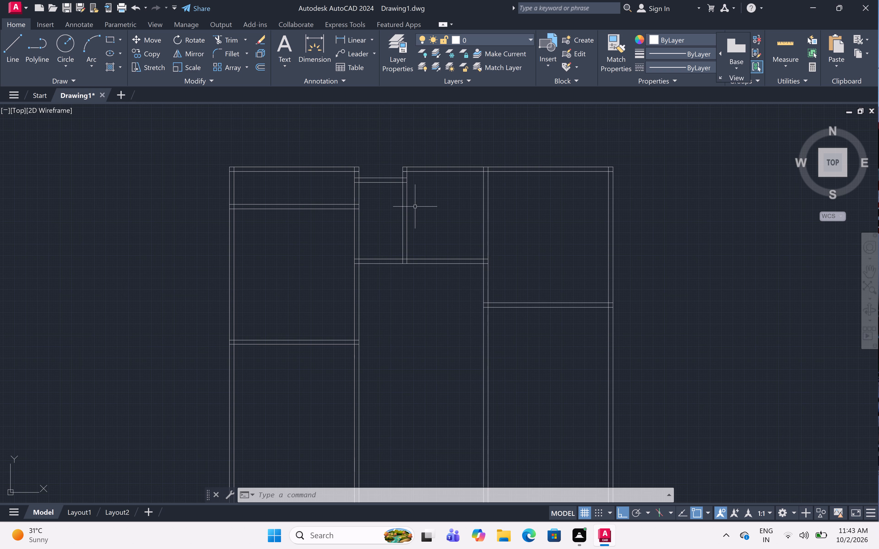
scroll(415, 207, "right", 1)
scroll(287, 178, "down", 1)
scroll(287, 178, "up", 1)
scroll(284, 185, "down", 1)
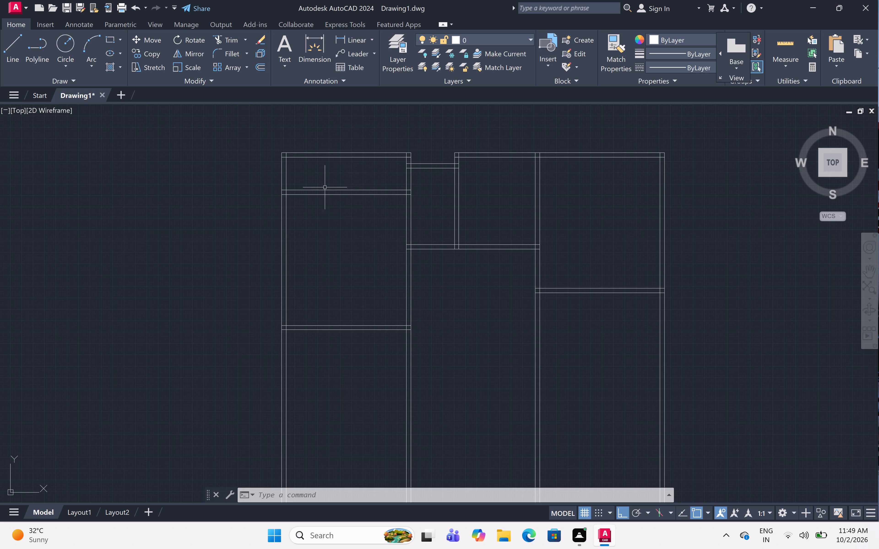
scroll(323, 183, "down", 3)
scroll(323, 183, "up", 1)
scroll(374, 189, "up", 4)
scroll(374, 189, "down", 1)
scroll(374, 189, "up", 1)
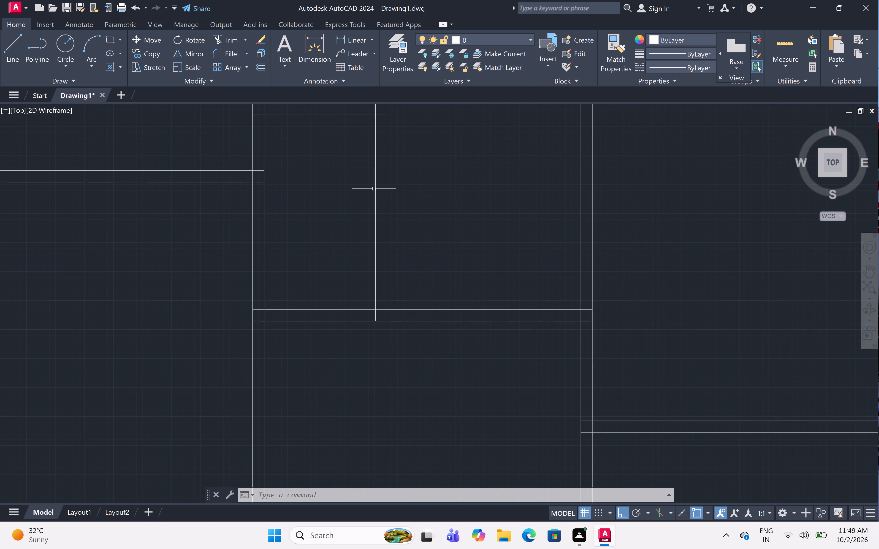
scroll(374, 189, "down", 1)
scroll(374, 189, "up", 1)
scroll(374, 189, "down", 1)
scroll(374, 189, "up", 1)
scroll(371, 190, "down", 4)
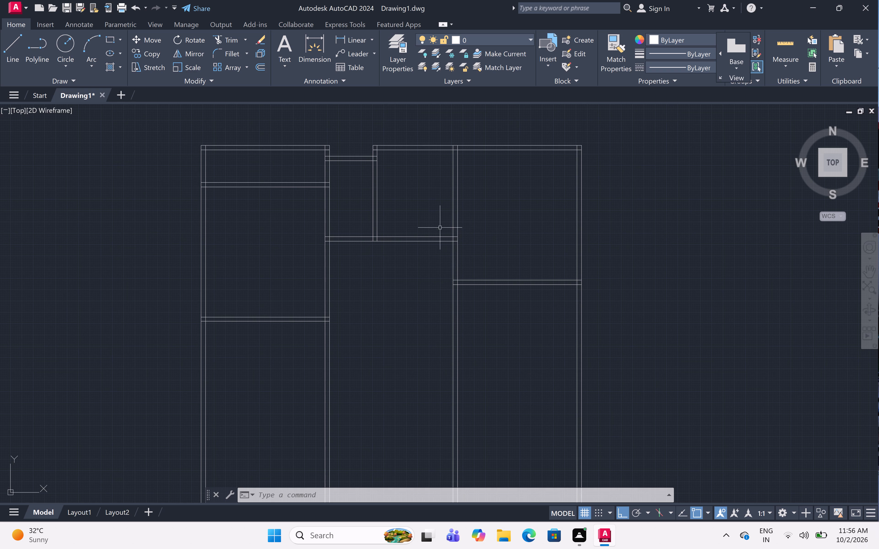
Examine the junction where the middle horizontal partition meets the third vertical partition.
scroll(456, 237, "up", 3)
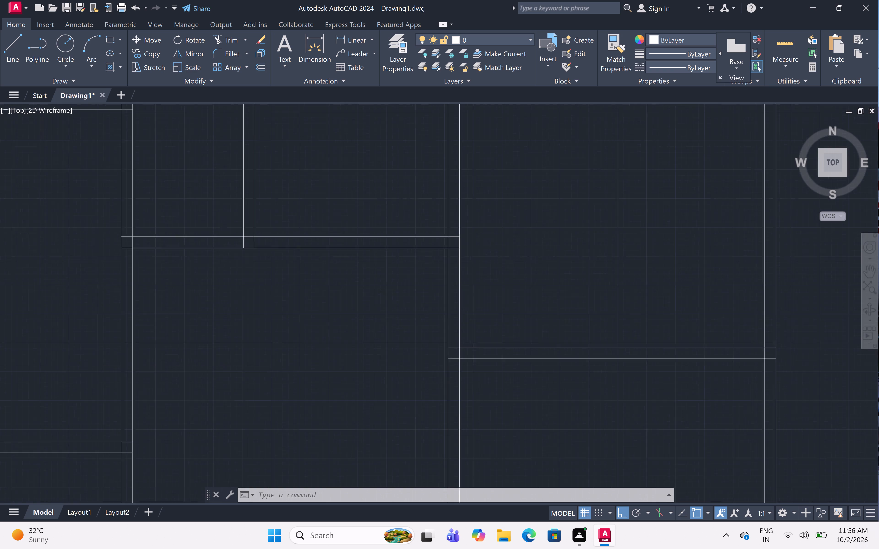
scroll(449, 245, "up", 1)
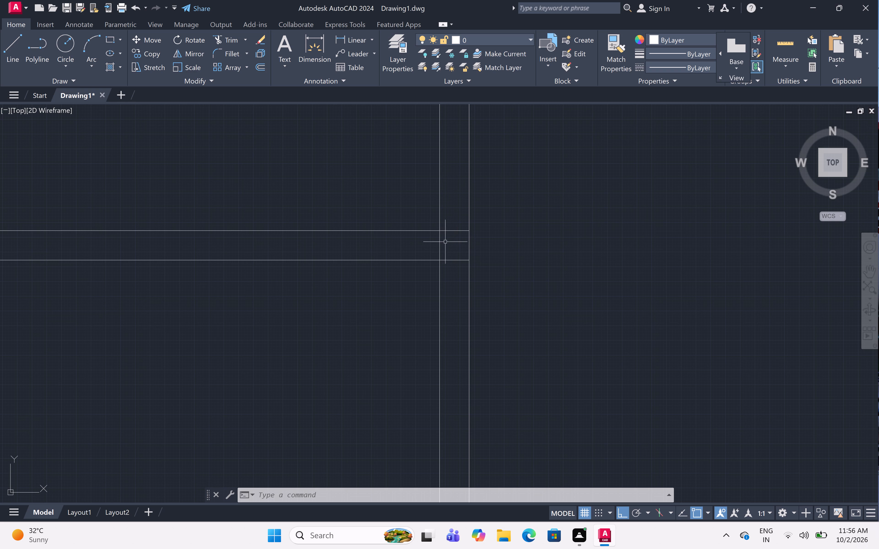
scroll(454, 241, "up", 1)
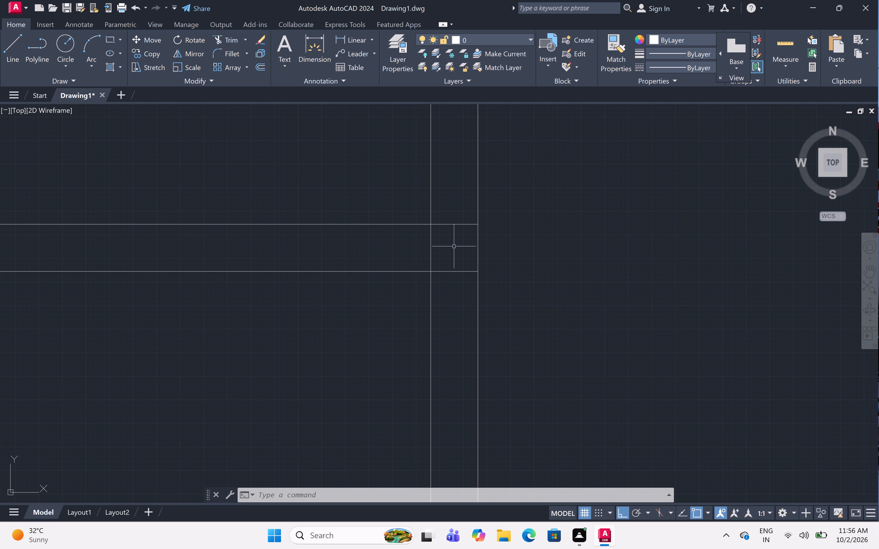
scroll(454, 246, "up", 1)
scroll(454, 246, "down", 2)
scroll(454, 246, "up", 3)
scroll(454, 246, "down", 2)
scroll(452, 246, "up", 1)
scroll(452, 246, "down", 1)
scroll(452, 246, "up", 1)
scroll(452, 246, "down", 2)
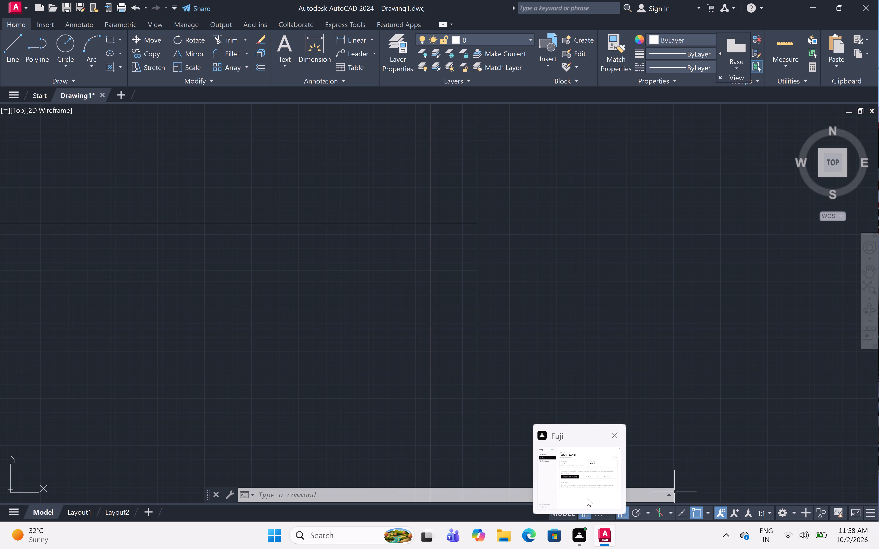
scroll(617, 301, "down", 5)
scroll(617, 301, "up", 1)
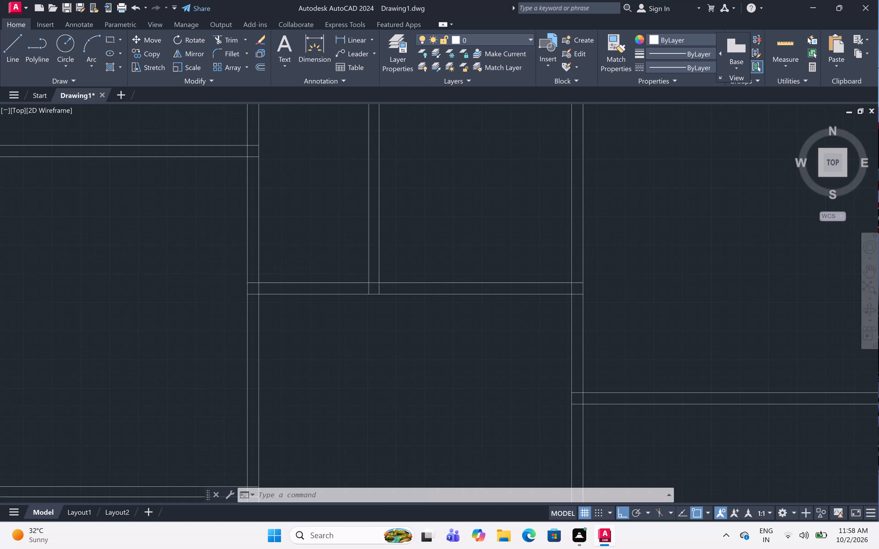
scroll(617, 301, "up", 5)
scroll(617, 301, "down", 3)
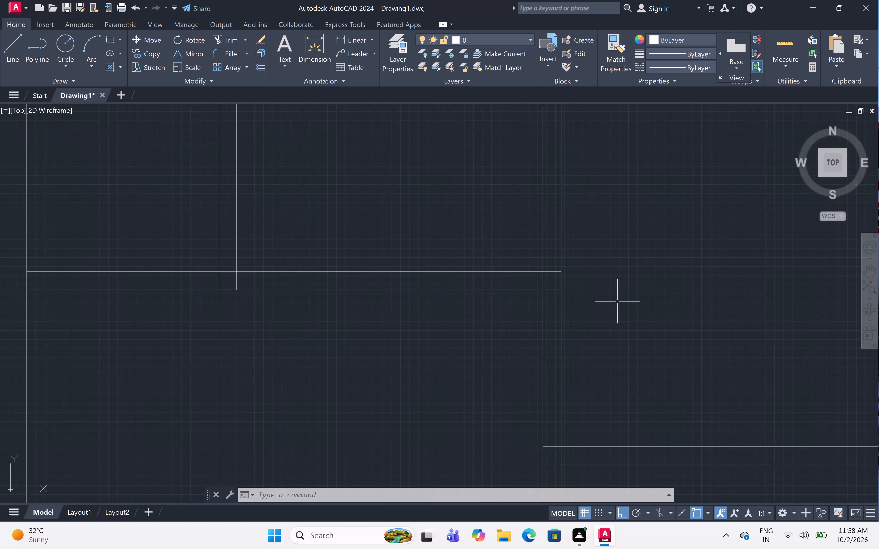
scroll(617, 301, "down", 2)
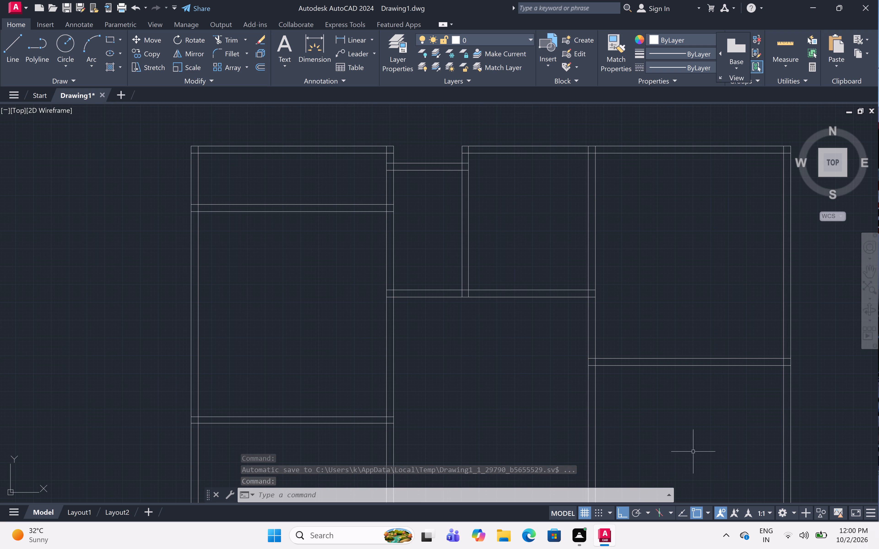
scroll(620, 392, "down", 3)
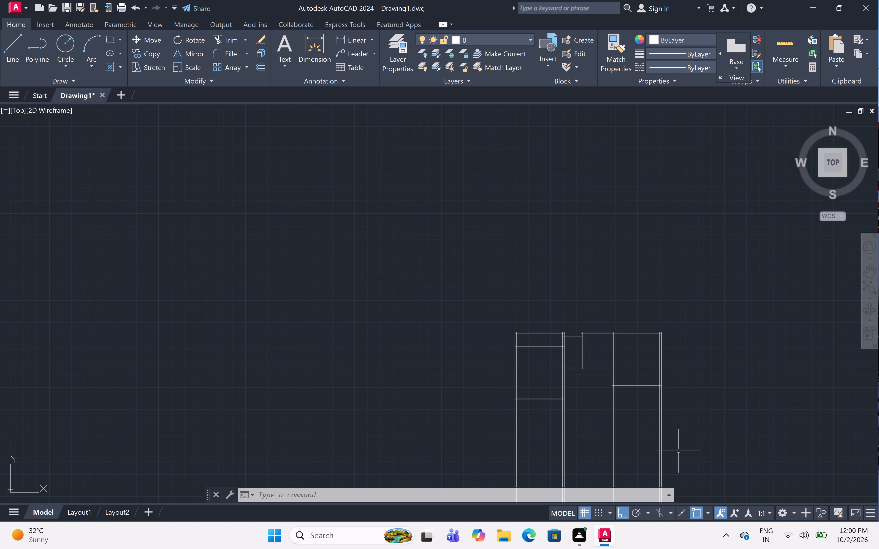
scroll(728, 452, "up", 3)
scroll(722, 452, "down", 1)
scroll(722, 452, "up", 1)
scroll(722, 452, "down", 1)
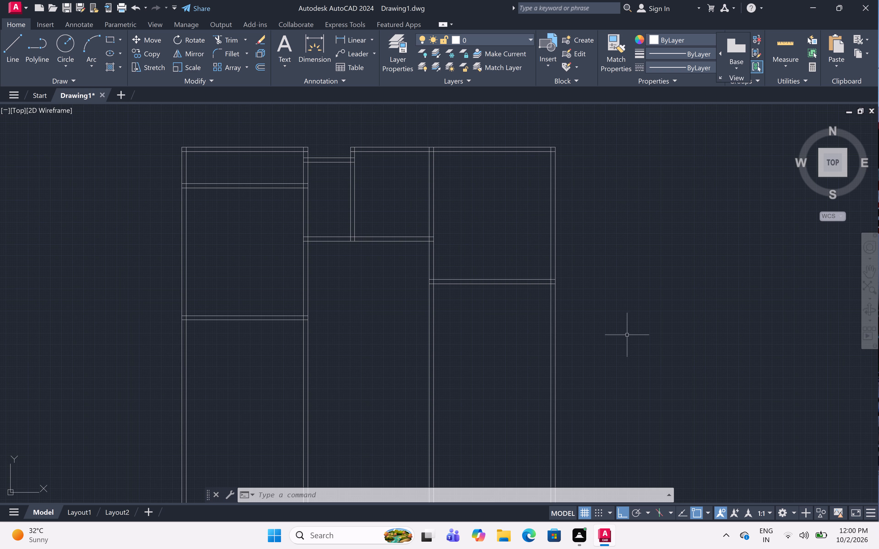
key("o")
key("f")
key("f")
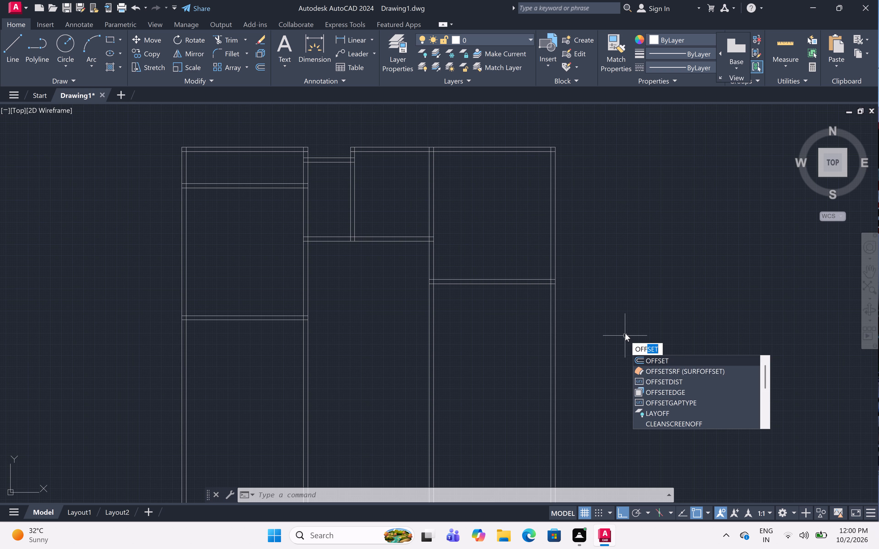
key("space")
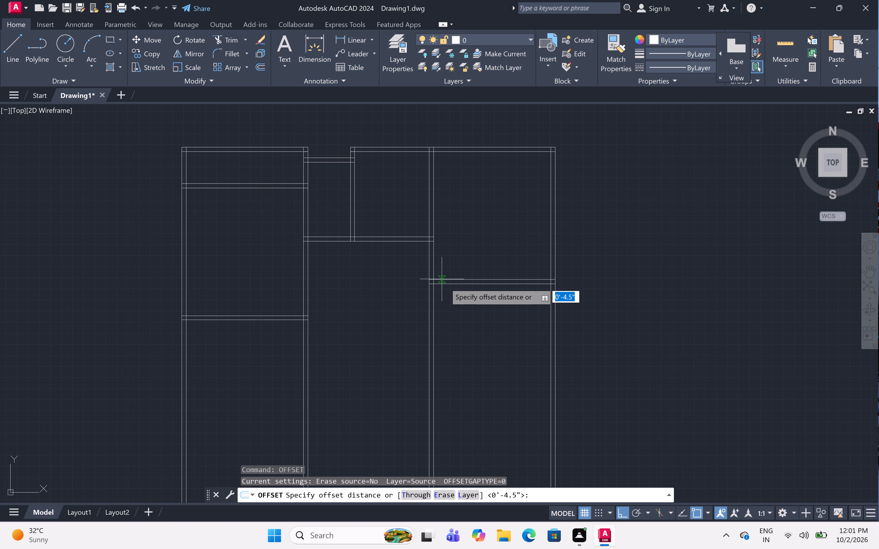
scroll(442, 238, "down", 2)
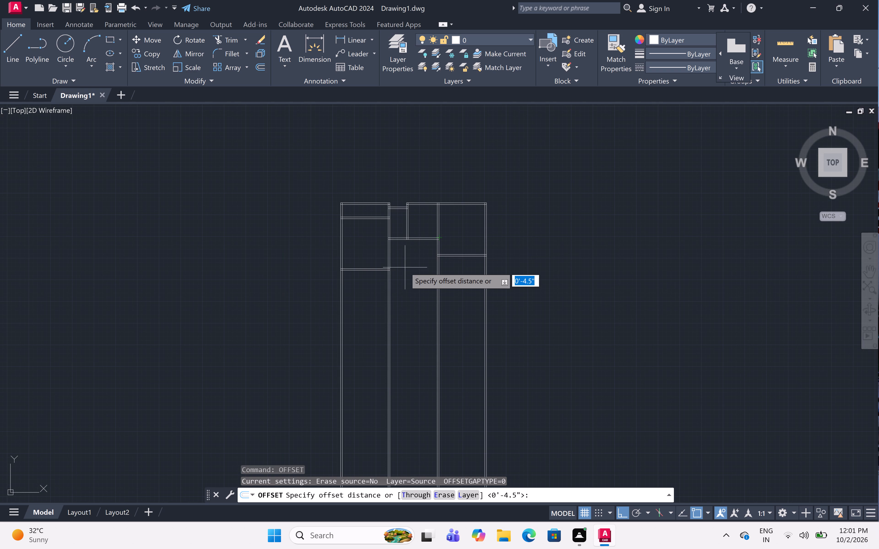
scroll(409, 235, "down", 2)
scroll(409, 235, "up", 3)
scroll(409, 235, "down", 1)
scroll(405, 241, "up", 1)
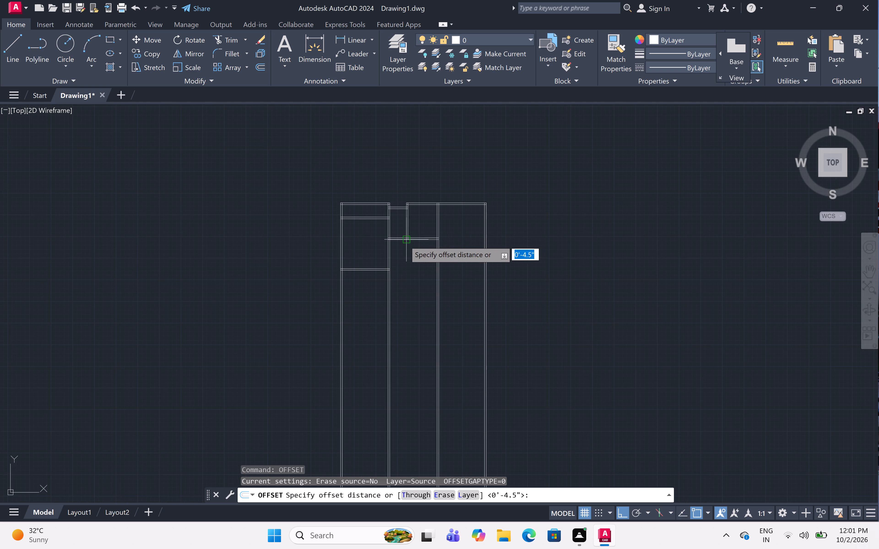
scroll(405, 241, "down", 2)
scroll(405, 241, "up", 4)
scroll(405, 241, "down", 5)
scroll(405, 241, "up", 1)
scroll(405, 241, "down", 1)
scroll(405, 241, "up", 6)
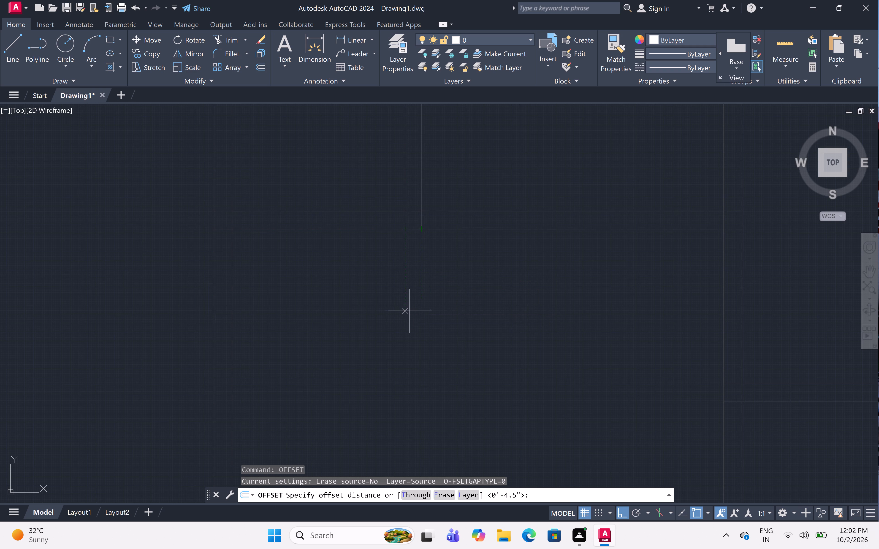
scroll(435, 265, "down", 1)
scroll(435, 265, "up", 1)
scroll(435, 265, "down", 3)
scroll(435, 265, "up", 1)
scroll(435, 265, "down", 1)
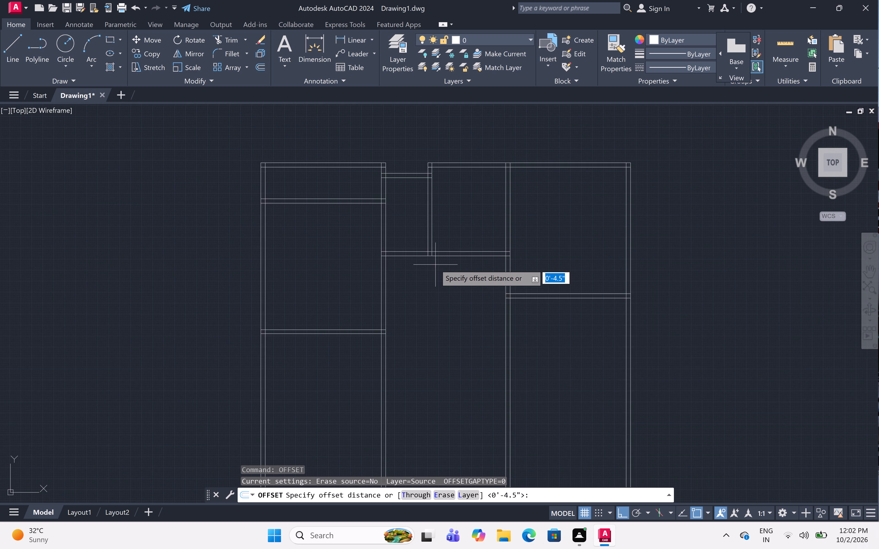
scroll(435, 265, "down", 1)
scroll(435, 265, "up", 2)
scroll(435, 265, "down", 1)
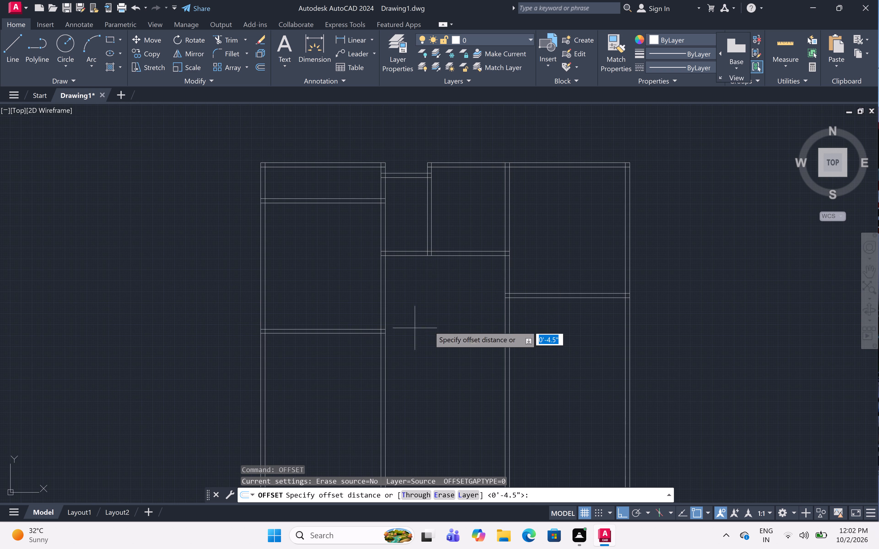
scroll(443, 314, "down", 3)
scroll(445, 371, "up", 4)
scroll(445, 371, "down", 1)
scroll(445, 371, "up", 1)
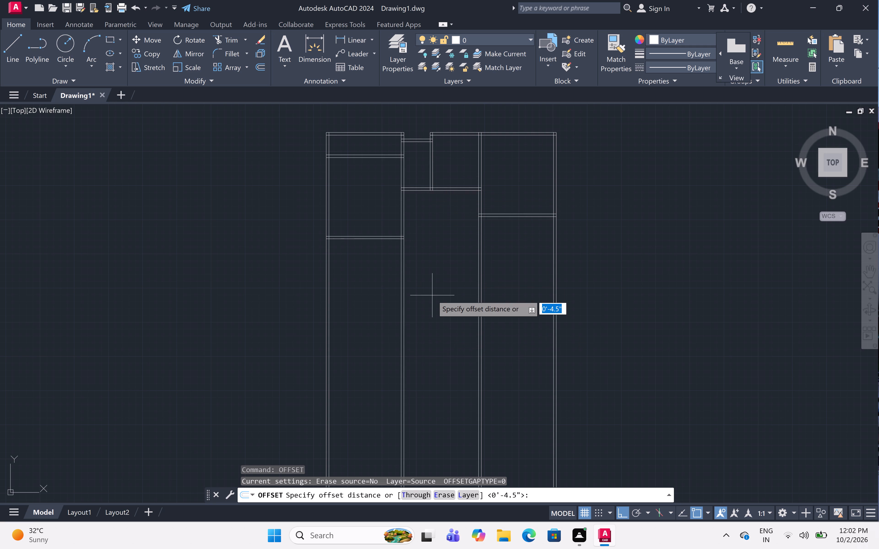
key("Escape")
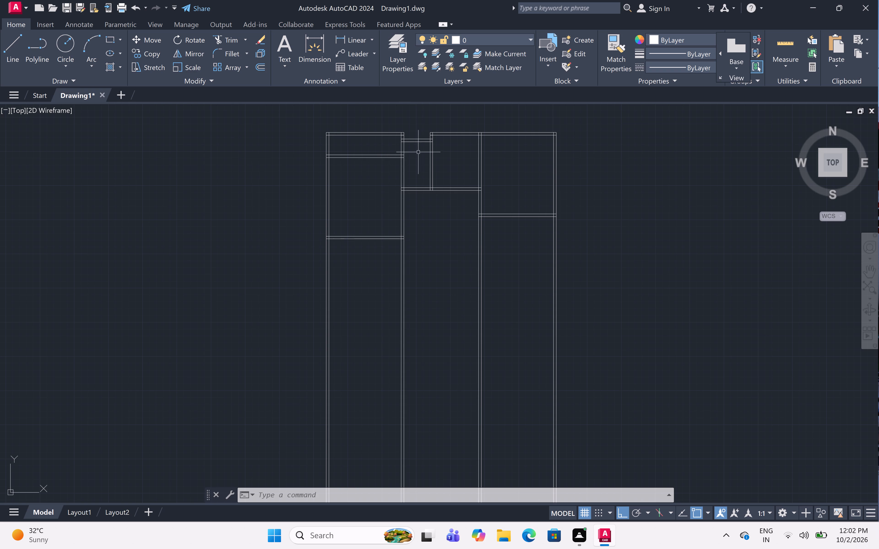
Examine the left bay's walls and the short recessed wall beside the bay's upper inner corner.
scroll(384, 292, "up", 1)
scroll(384, 292, "down", 2)
scroll(384, 292, "up", 1)
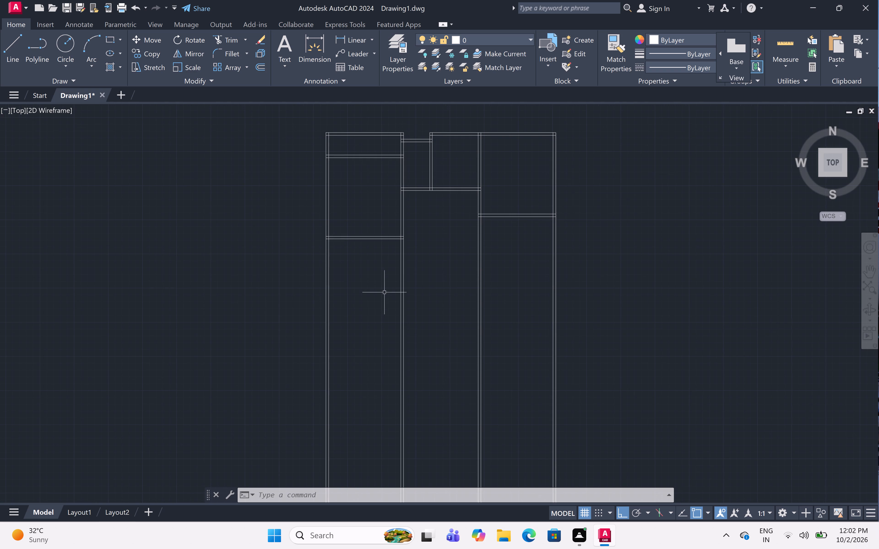
scroll(385, 270, "up", 1)
scroll(377, 326, "up", 1)
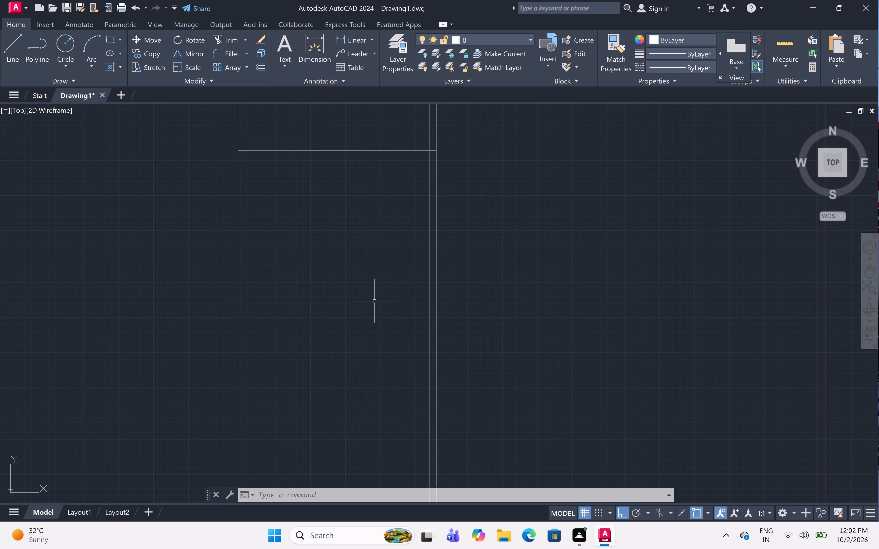
scroll(376, 293, "down", 4)
scroll(378, 281, "up", 2)
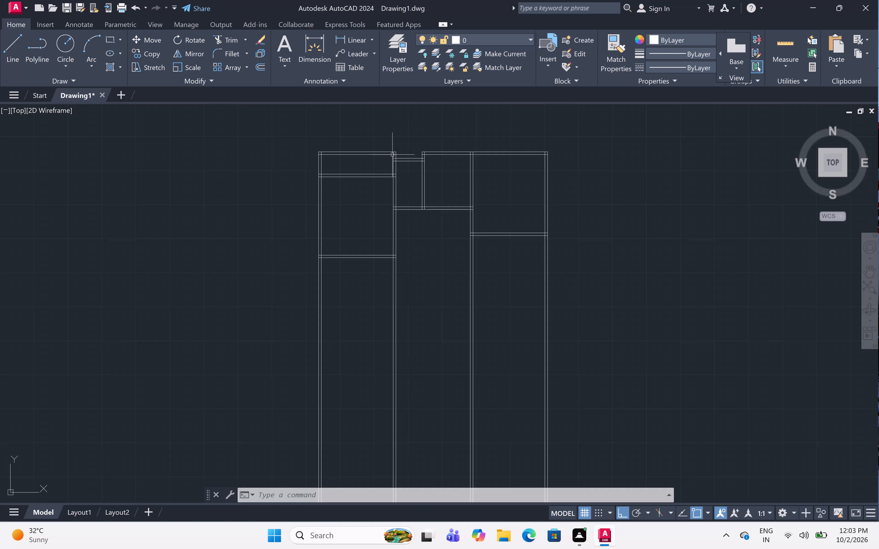
scroll(392, 155, "up", 3)
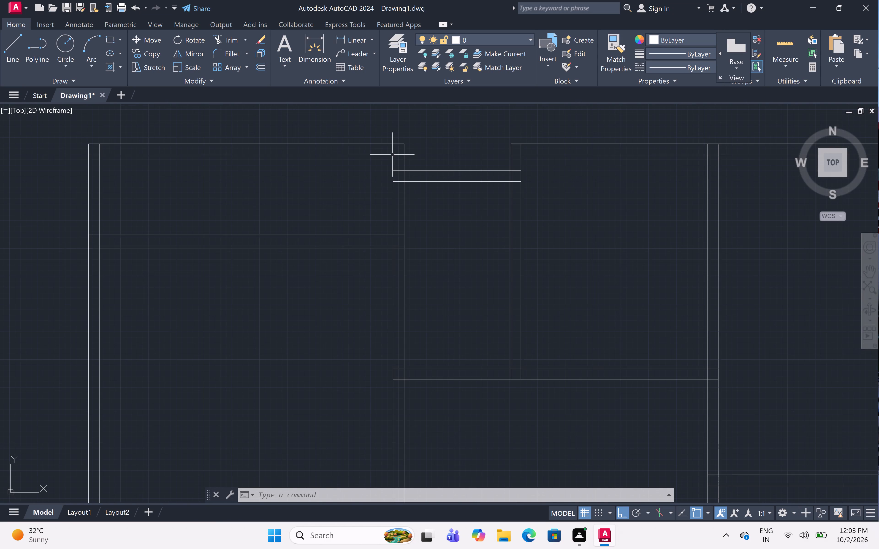
scroll(392, 155, "up", 1)
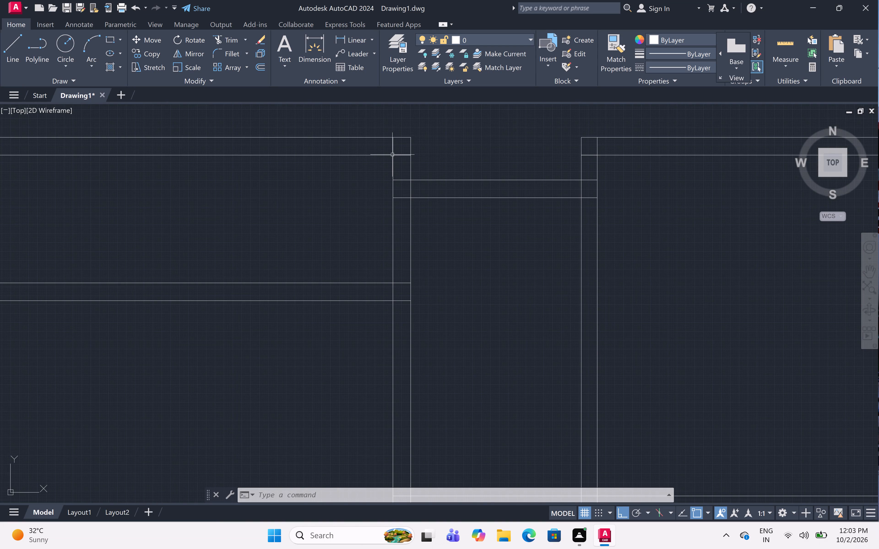
scroll(392, 155, "down", 2)
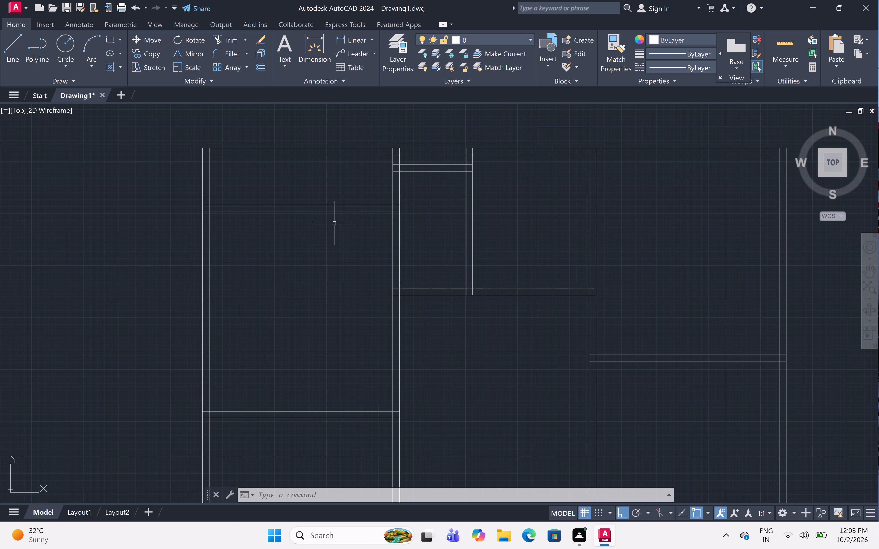
scroll(334, 223, "down", 3)
scroll(334, 223, "up", 1)
scroll(334, 223, "down", 2)
scroll(334, 223, "up", 3)
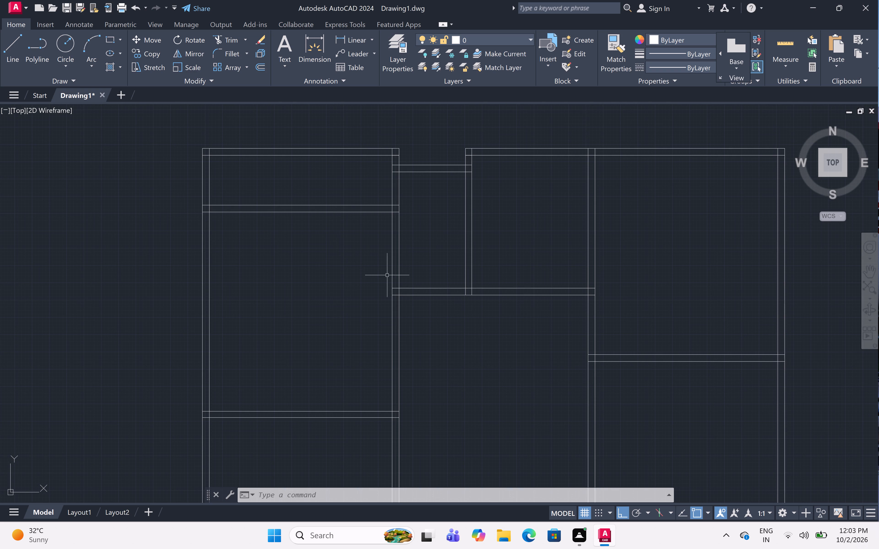
Examine the middle horizontal partition and its junctions with the adjoining vertical partitions.
scroll(466, 308, "up", 7)
scroll(466, 308, "down", 3)
scroll(479, 305, "up", 1)
scroll(479, 305, "down", 3)
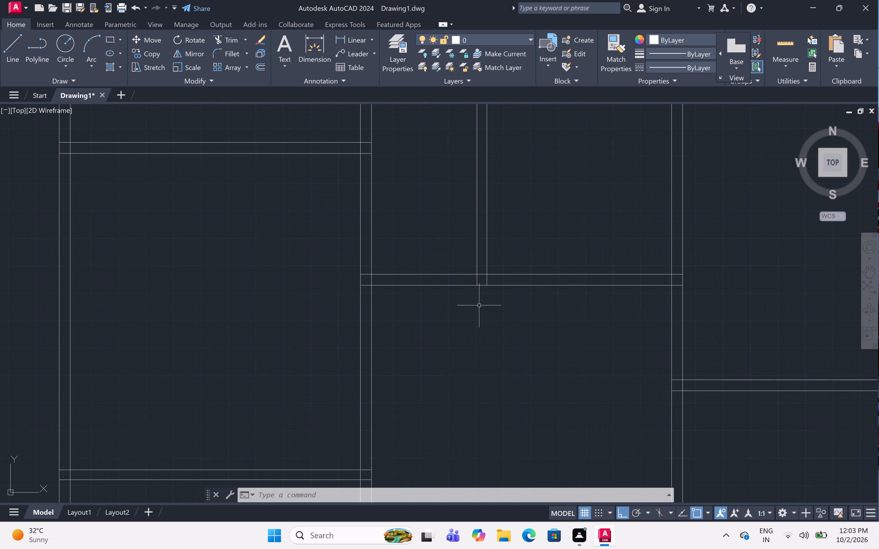
scroll(479, 305, "down", 2)
scroll(602, 306, "down", 1)
scroll(601, 306, "up", 2)
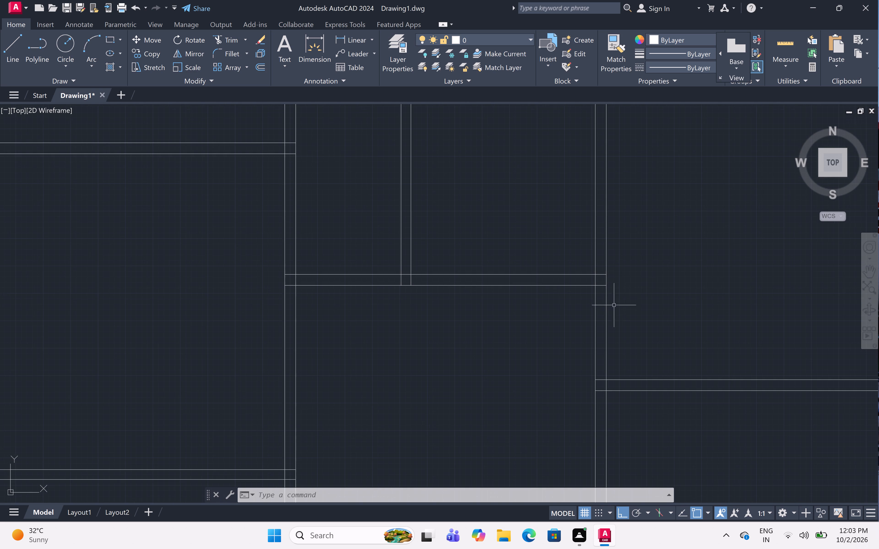
scroll(721, 302, "up", 1)
scroll(704, 307, "down", 1)
scroll(700, 308, "up", 1)
scroll(682, 308, "down", 1)
scroll(666, 308, "up", 2)
scroll(301, 279, "up", 1)
scroll(301, 279, "down", 3)
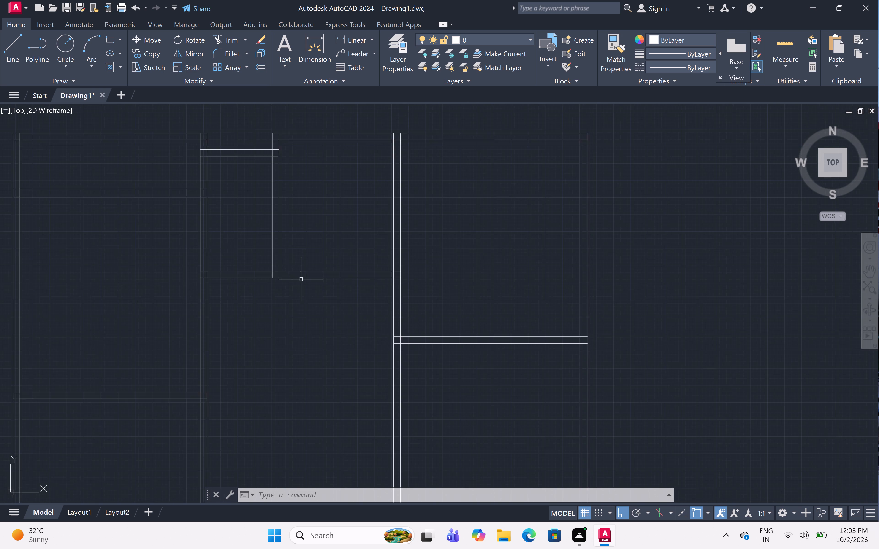
scroll(301, 279, "down", 3)
scroll(301, 279, "up", 1)
scroll(234, 303, "up", 1)
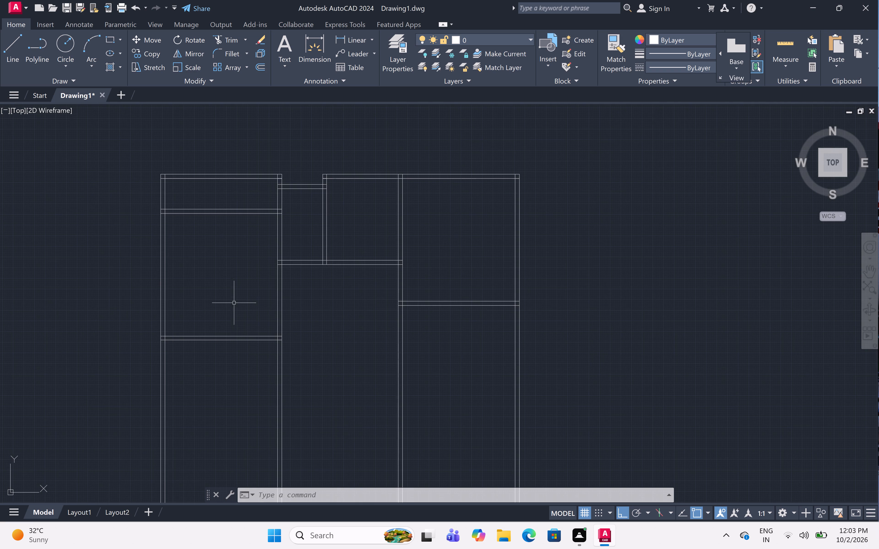
Examine the junction of the left bay's lower horizontal partition with the left exterior wall.
scroll(53, 267, "up", 1)
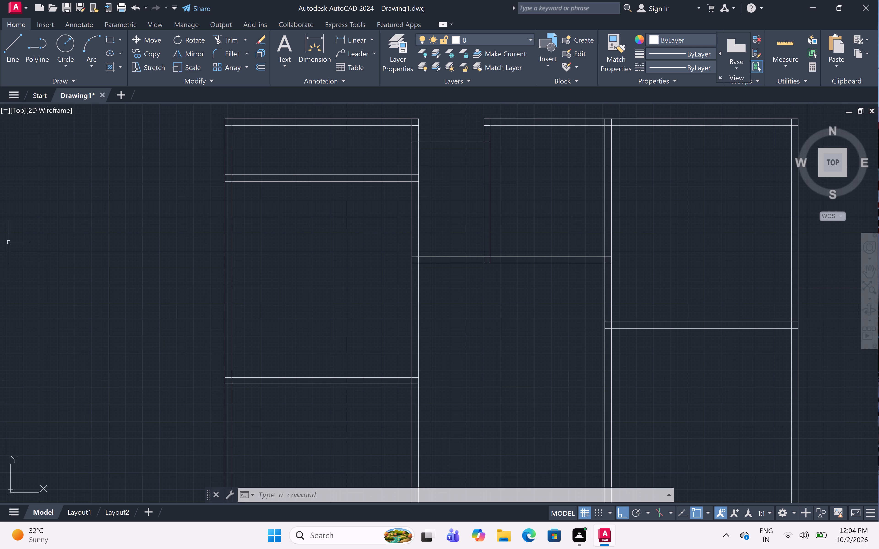
scroll(165, 343, "down", 1)
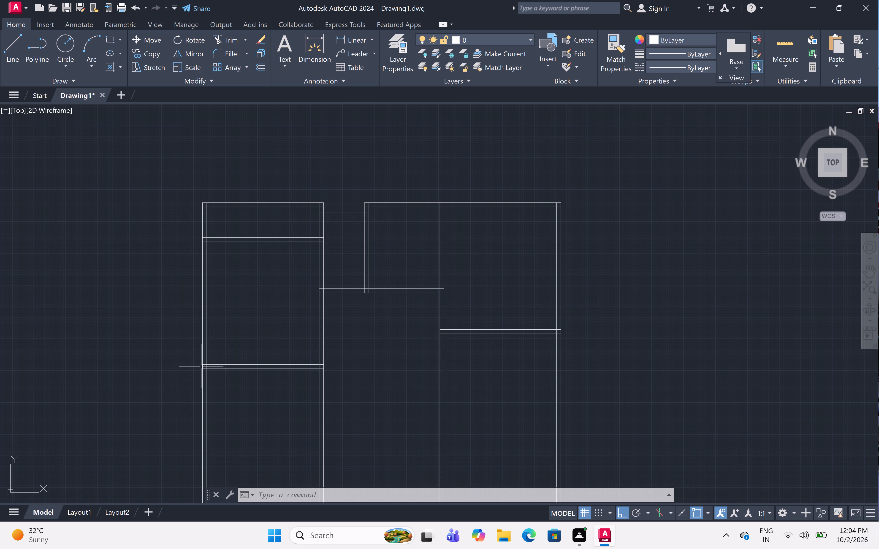
scroll(204, 366, "up", 3)
scroll(204, 366, "down", 3)
scroll(205, 366, "up", 4)
scroll(205, 366, "down", 4)
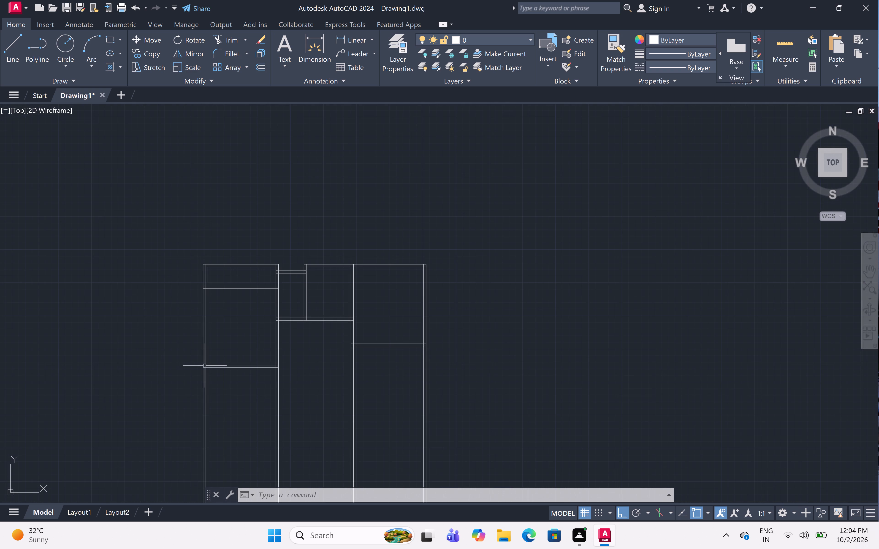
scroll(207, 370, "up", 2)
scroll(202, 365, "down", 4)
scroll(202, 365, "up", 8)
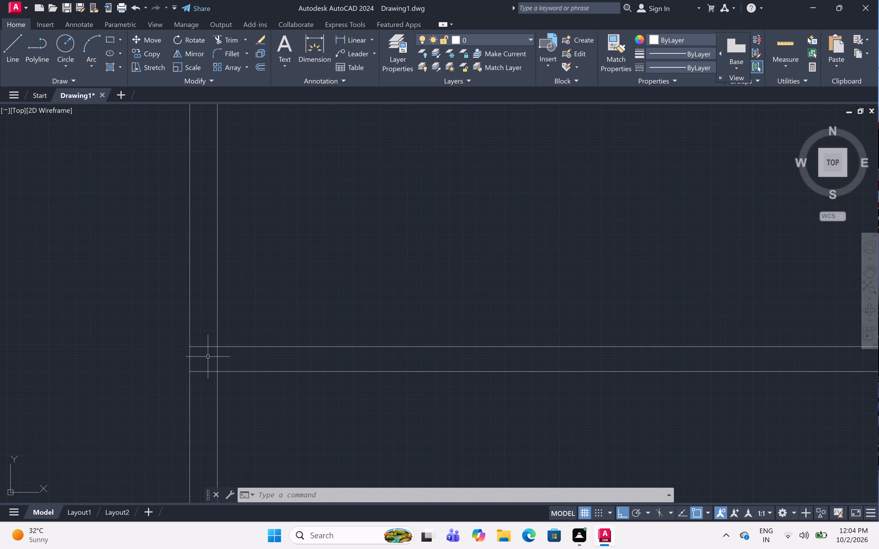
scroll(208, 357, "down", 1)
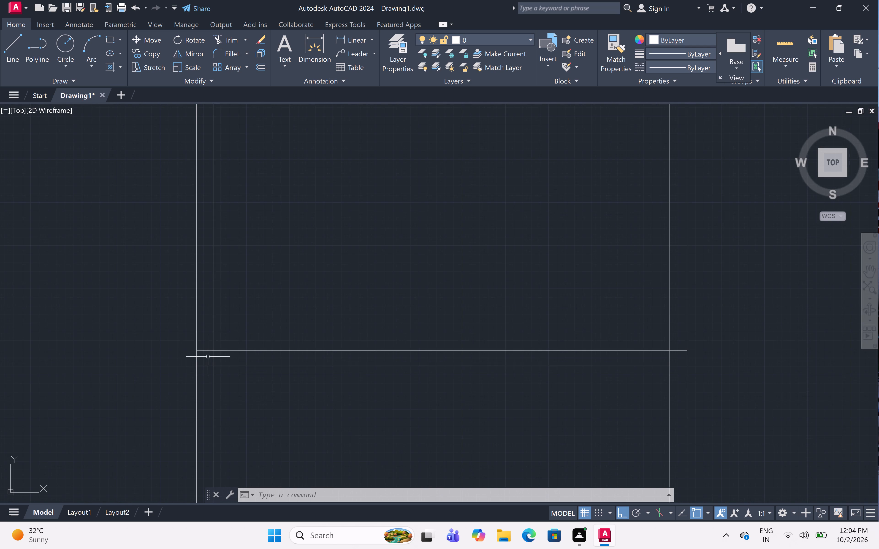
scroll(208, 357, "down", 1)
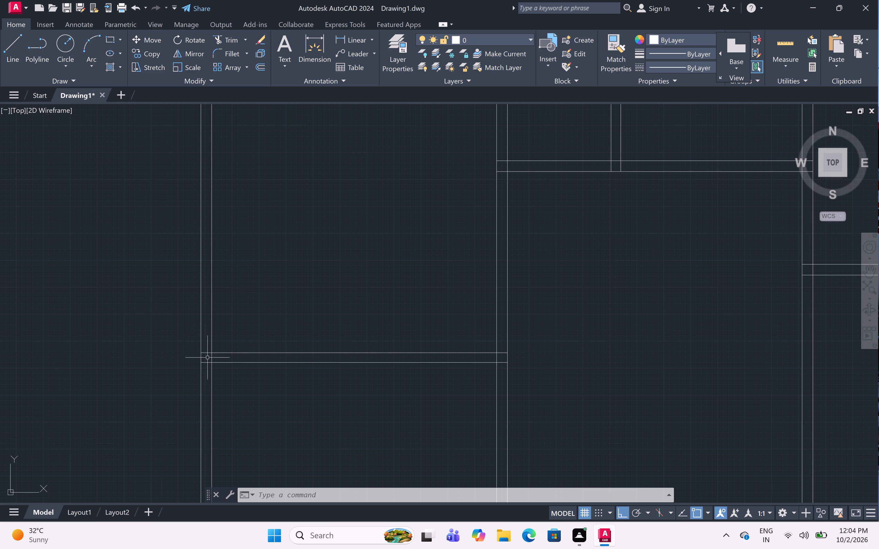
scroll(207, 358, "up", 2)
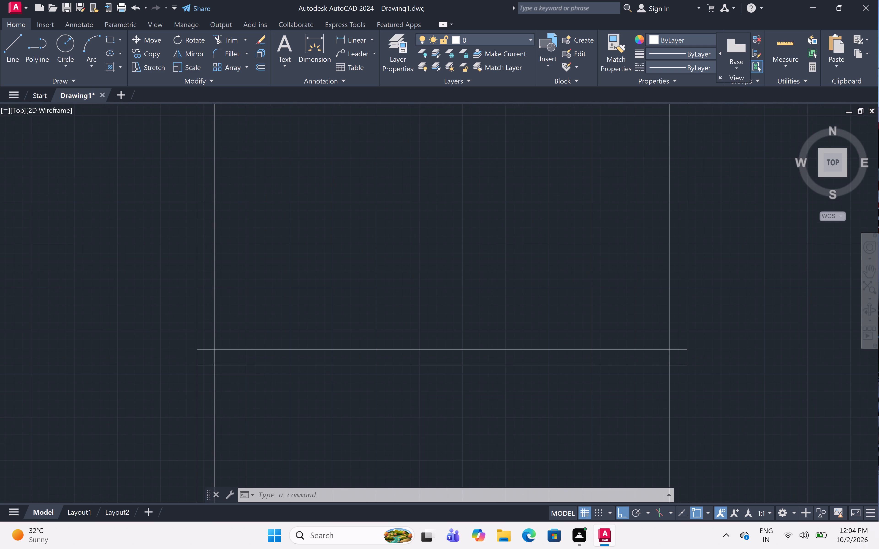
scroll(207, 358, "down", 1)
scroll(207, 358, "up", 5)
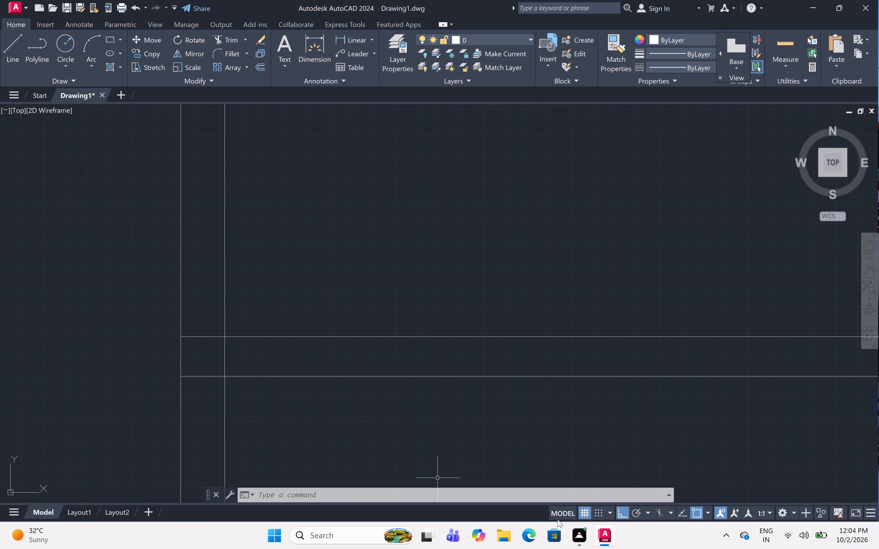
scroll(454, 385, "down", 6)
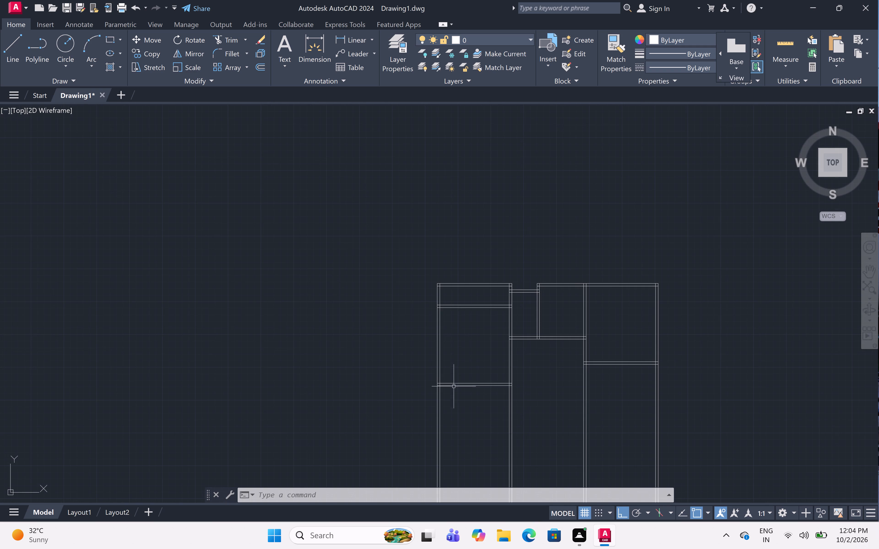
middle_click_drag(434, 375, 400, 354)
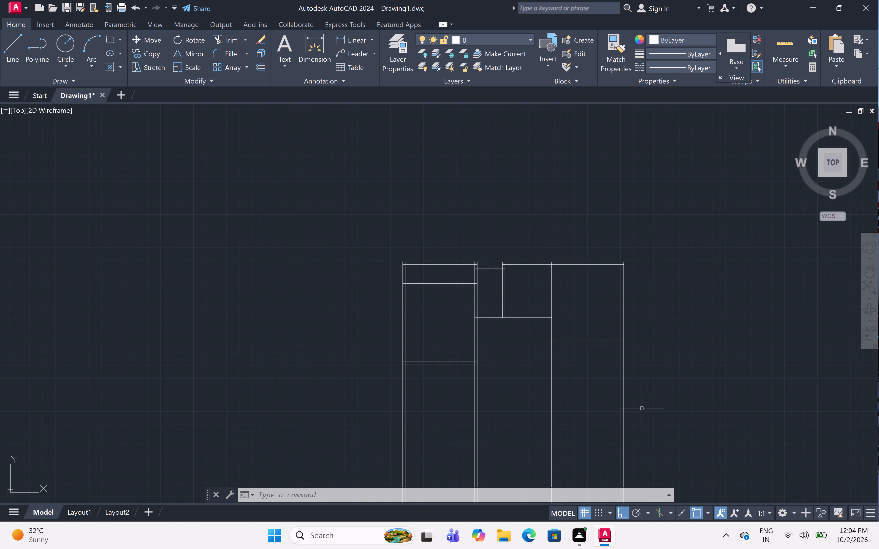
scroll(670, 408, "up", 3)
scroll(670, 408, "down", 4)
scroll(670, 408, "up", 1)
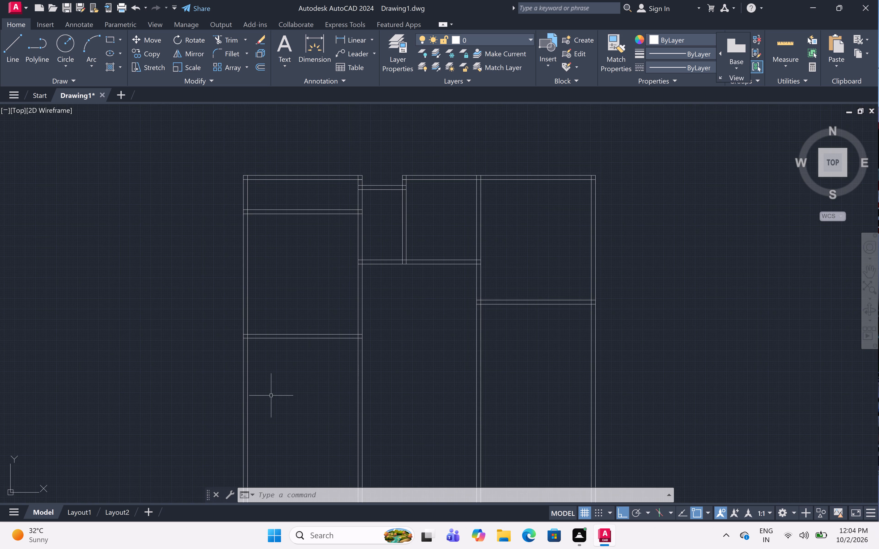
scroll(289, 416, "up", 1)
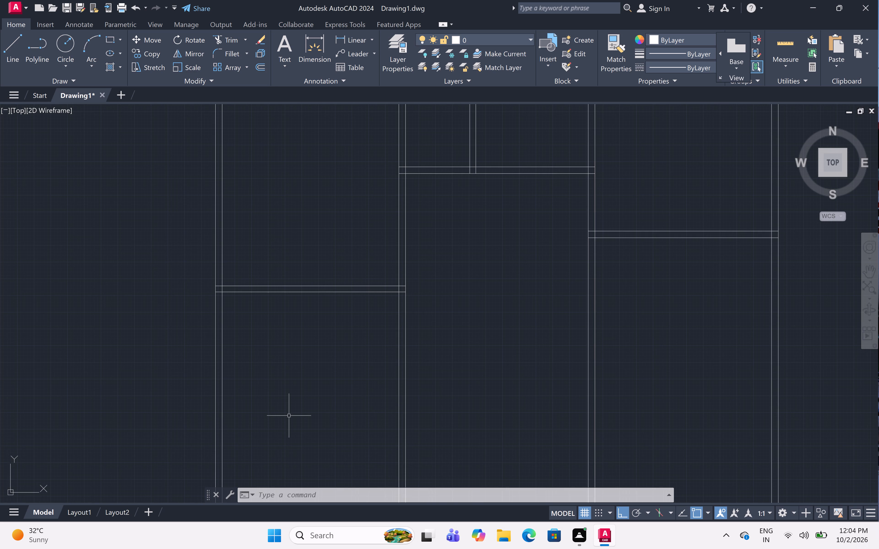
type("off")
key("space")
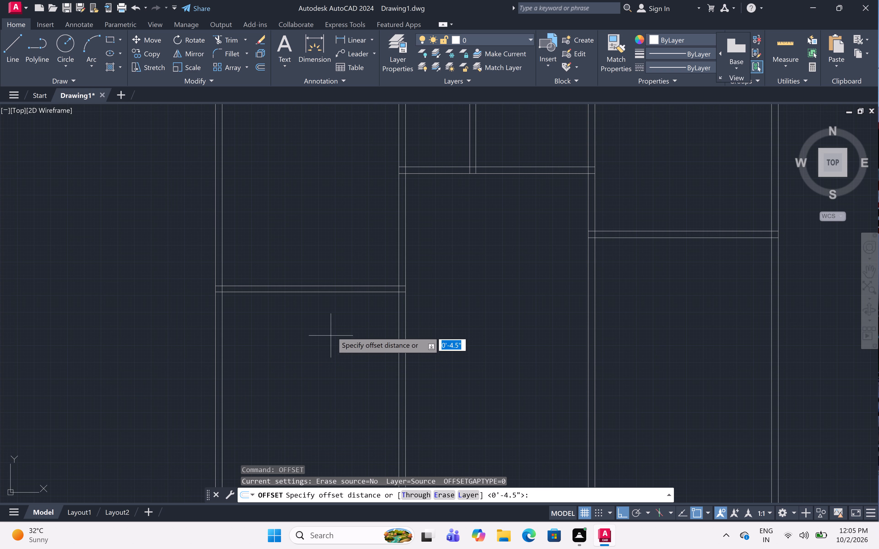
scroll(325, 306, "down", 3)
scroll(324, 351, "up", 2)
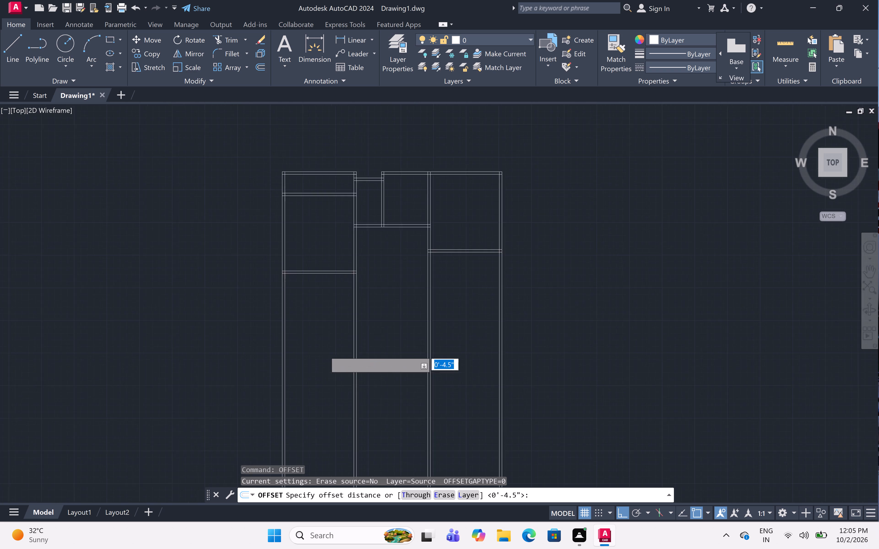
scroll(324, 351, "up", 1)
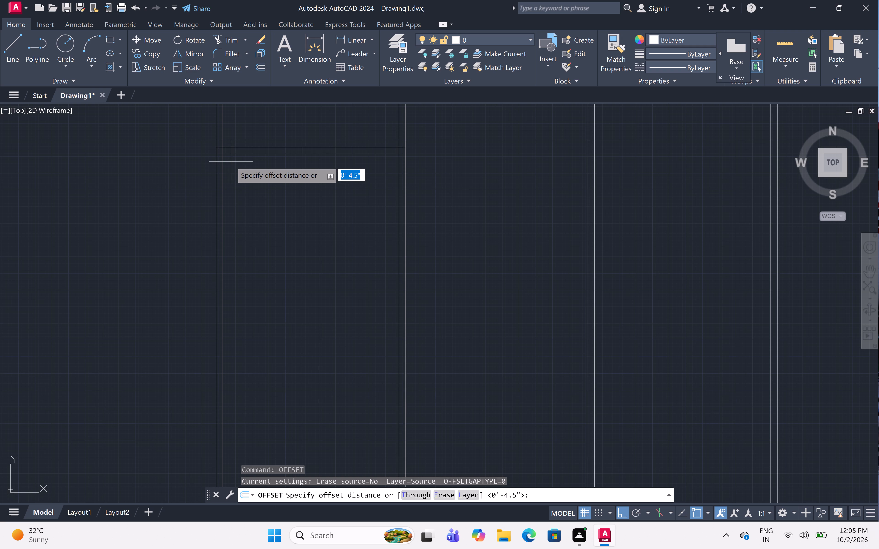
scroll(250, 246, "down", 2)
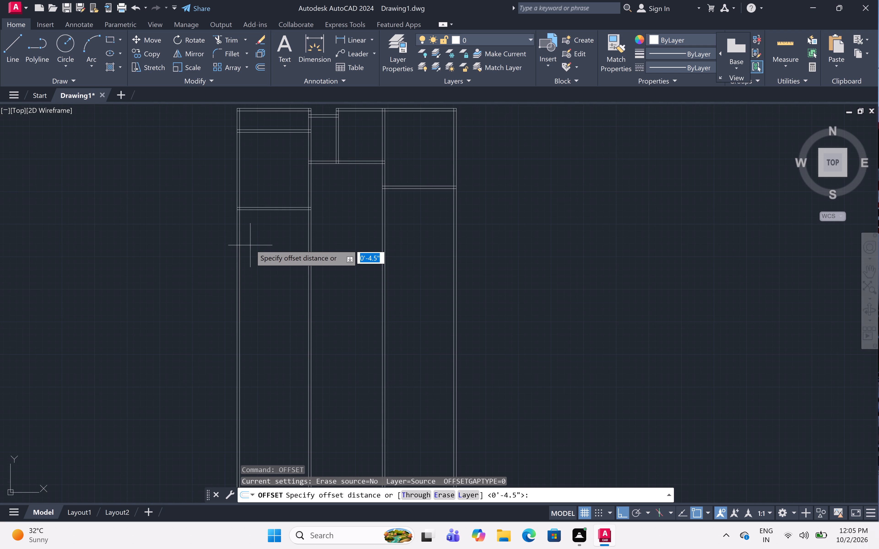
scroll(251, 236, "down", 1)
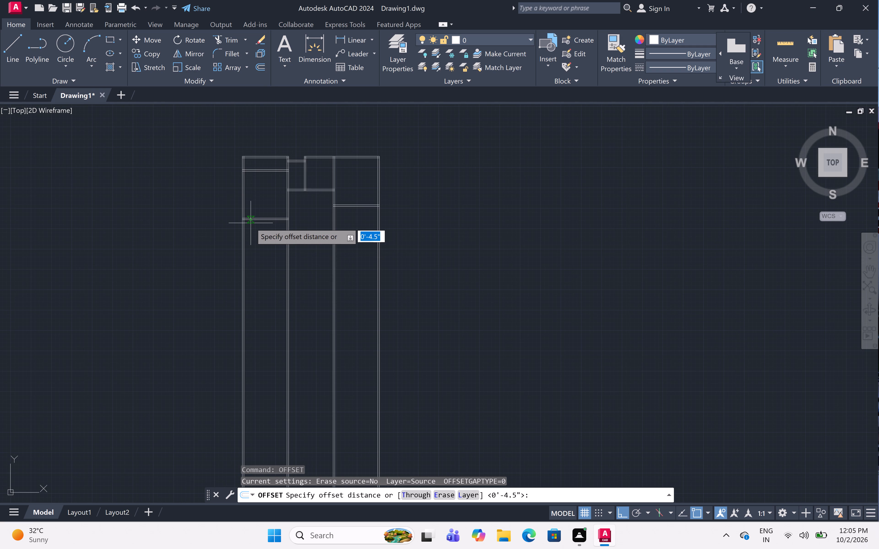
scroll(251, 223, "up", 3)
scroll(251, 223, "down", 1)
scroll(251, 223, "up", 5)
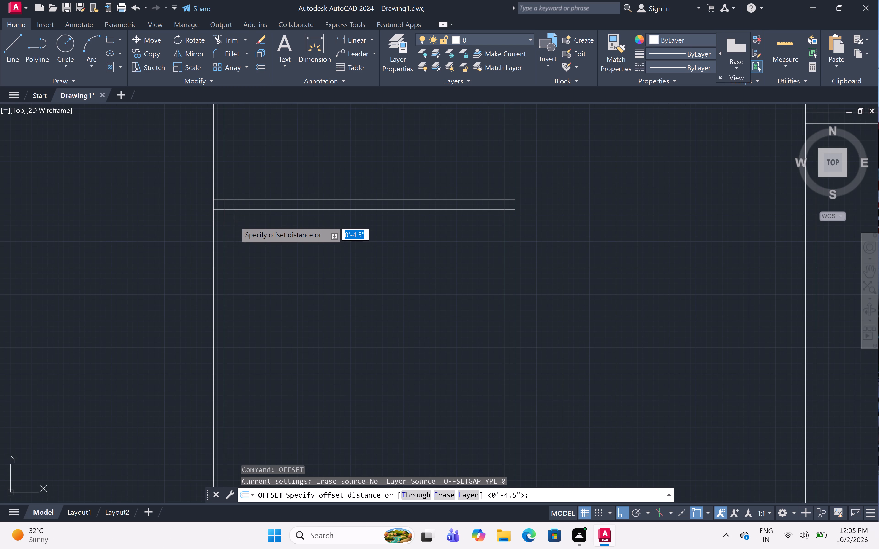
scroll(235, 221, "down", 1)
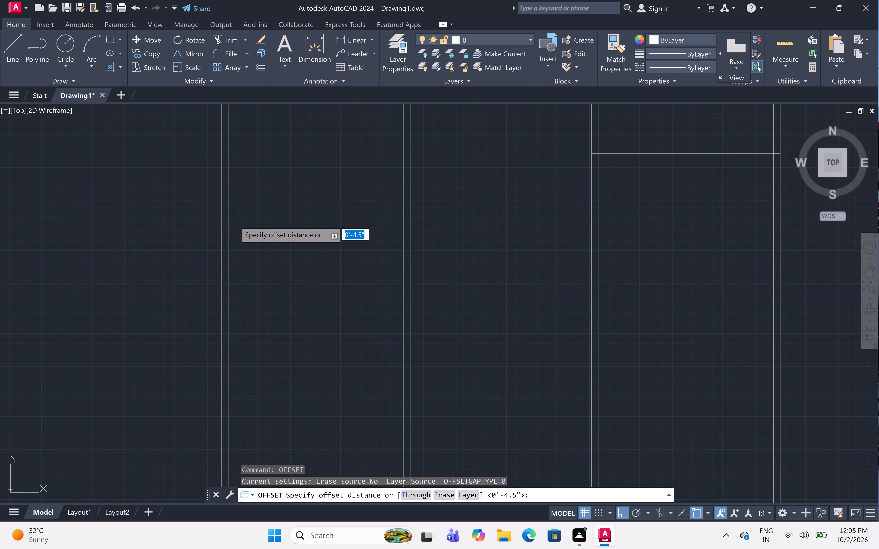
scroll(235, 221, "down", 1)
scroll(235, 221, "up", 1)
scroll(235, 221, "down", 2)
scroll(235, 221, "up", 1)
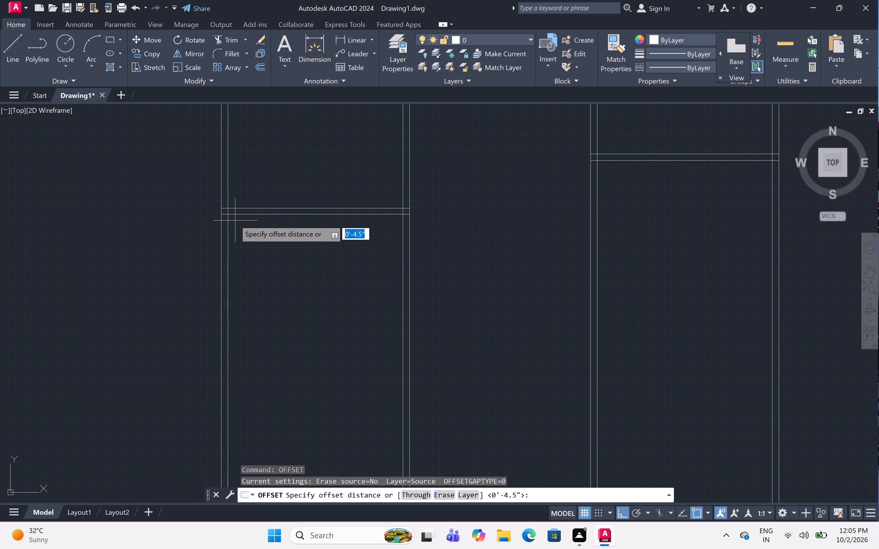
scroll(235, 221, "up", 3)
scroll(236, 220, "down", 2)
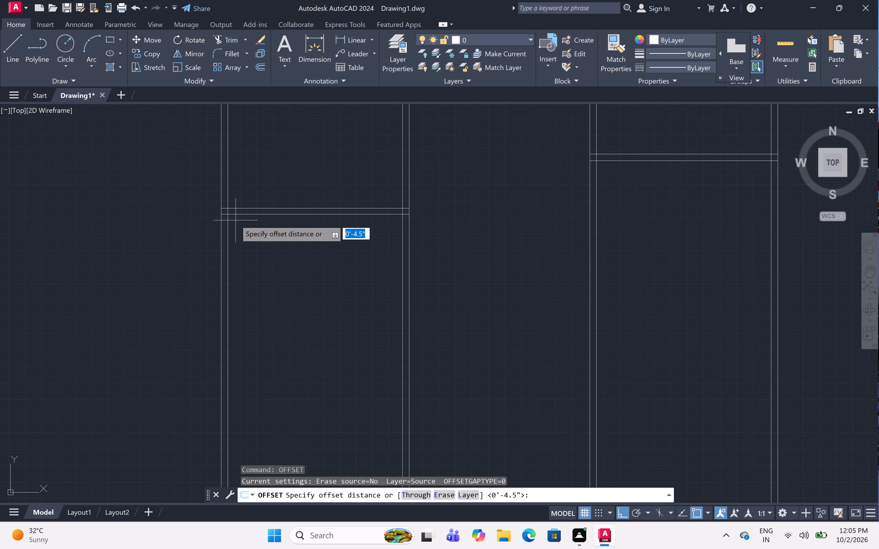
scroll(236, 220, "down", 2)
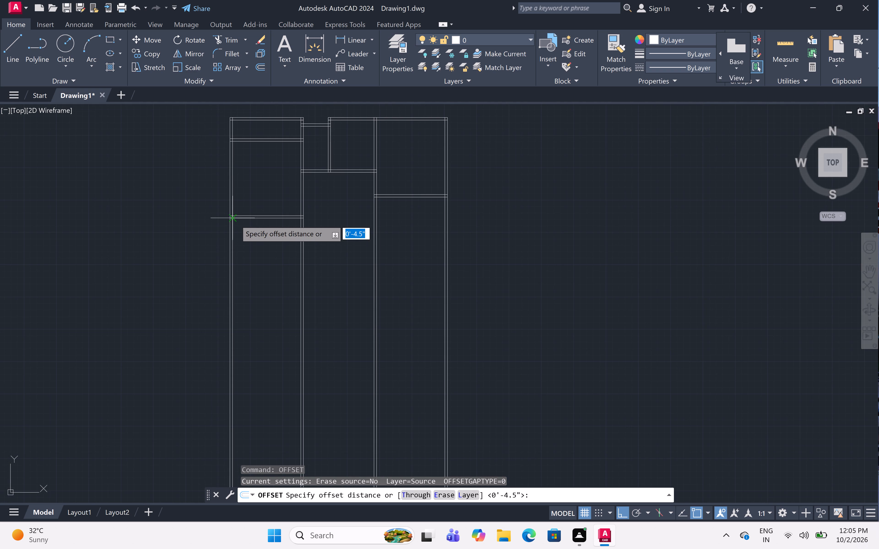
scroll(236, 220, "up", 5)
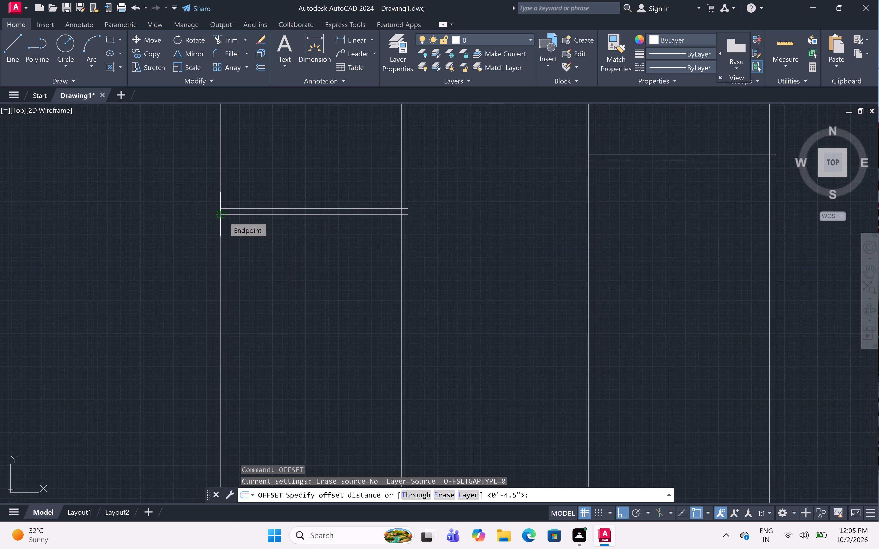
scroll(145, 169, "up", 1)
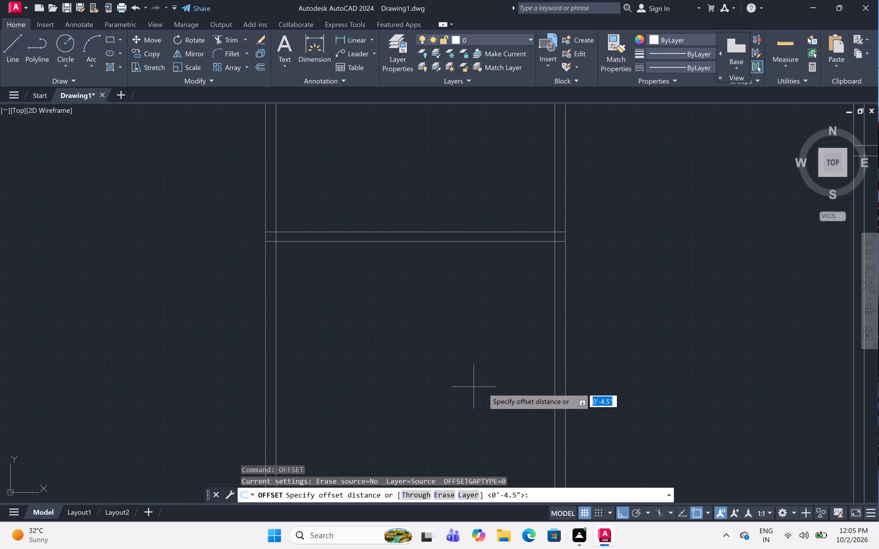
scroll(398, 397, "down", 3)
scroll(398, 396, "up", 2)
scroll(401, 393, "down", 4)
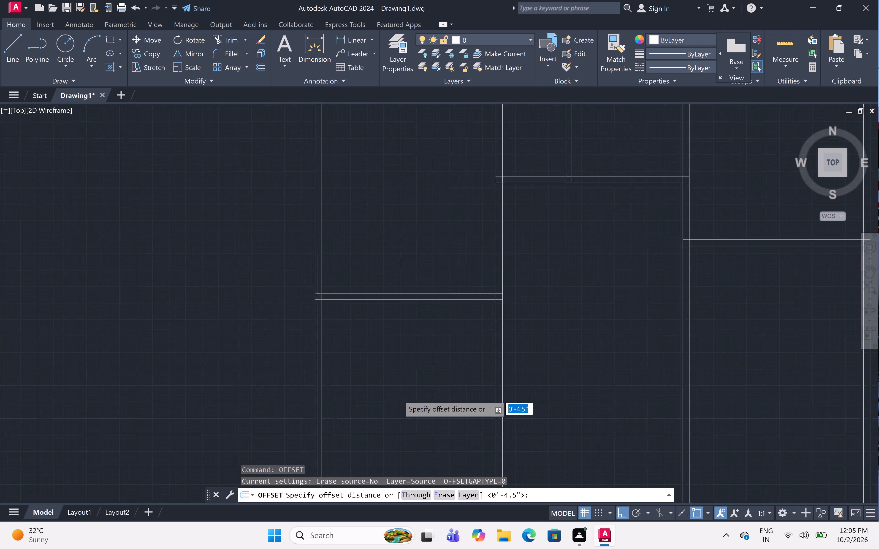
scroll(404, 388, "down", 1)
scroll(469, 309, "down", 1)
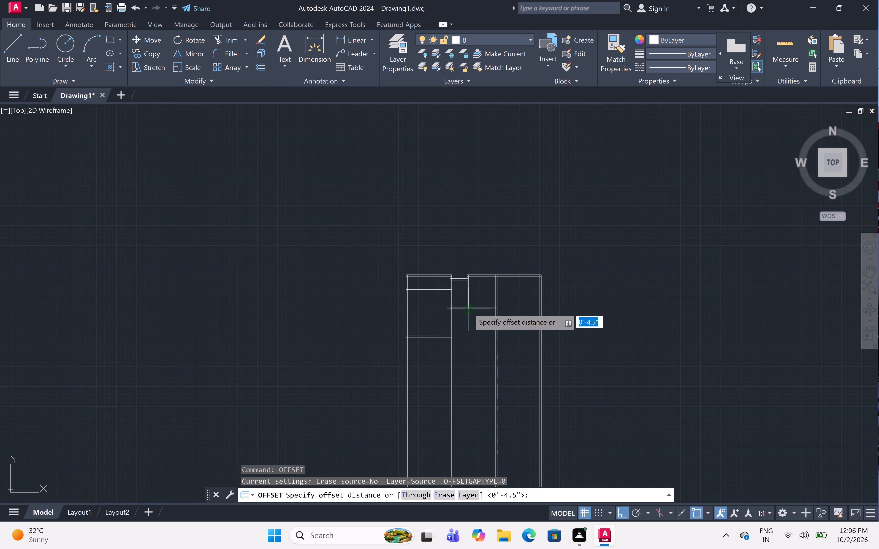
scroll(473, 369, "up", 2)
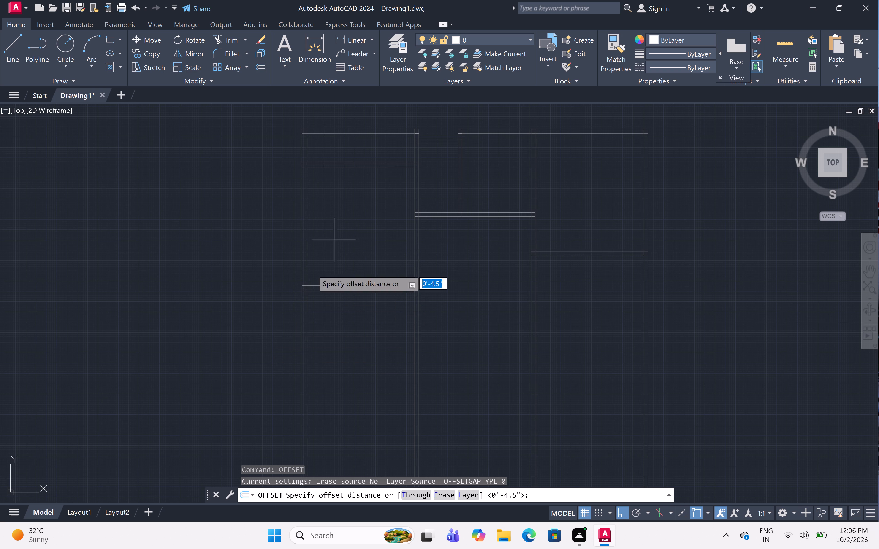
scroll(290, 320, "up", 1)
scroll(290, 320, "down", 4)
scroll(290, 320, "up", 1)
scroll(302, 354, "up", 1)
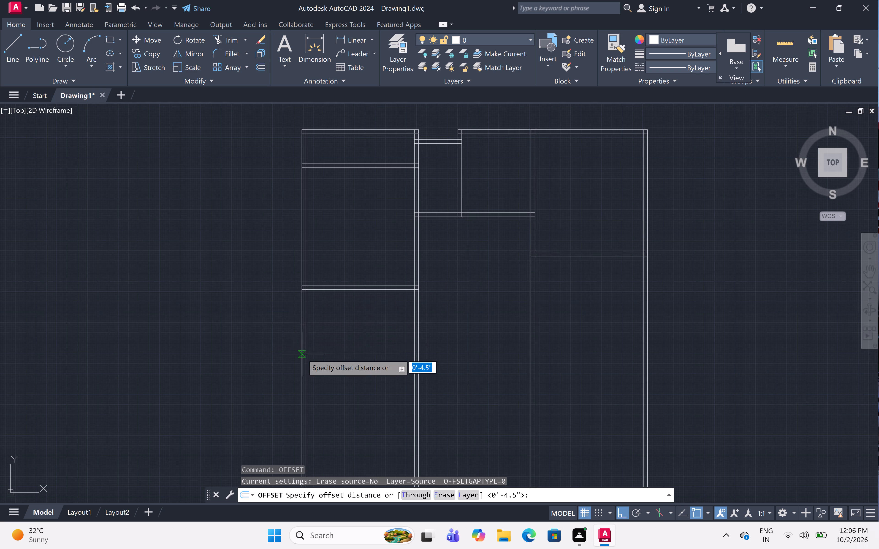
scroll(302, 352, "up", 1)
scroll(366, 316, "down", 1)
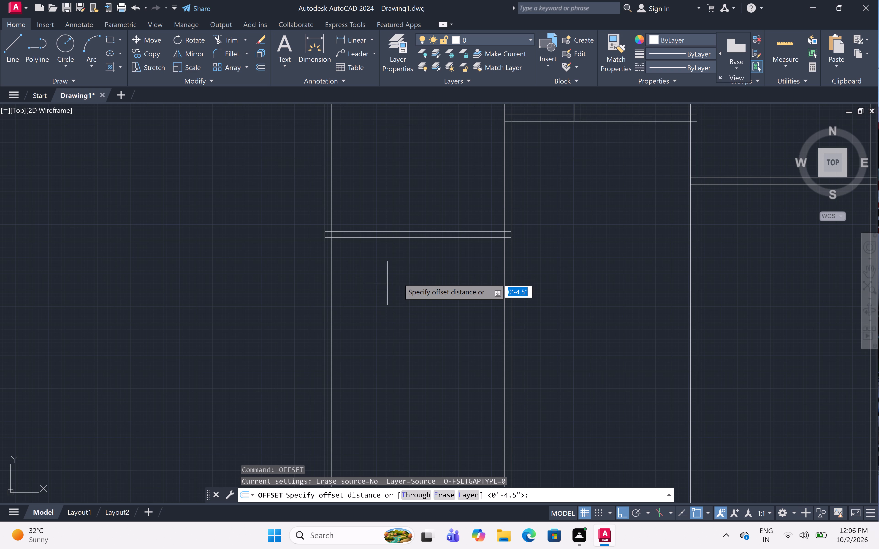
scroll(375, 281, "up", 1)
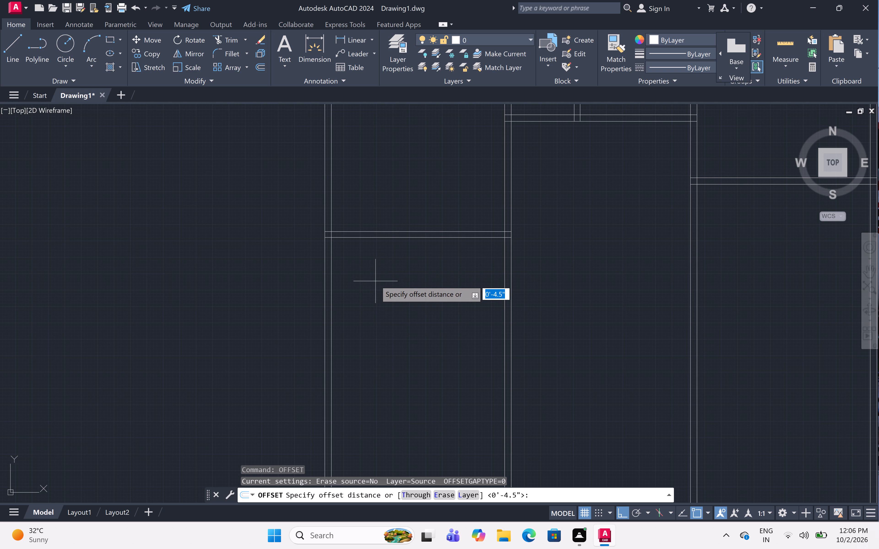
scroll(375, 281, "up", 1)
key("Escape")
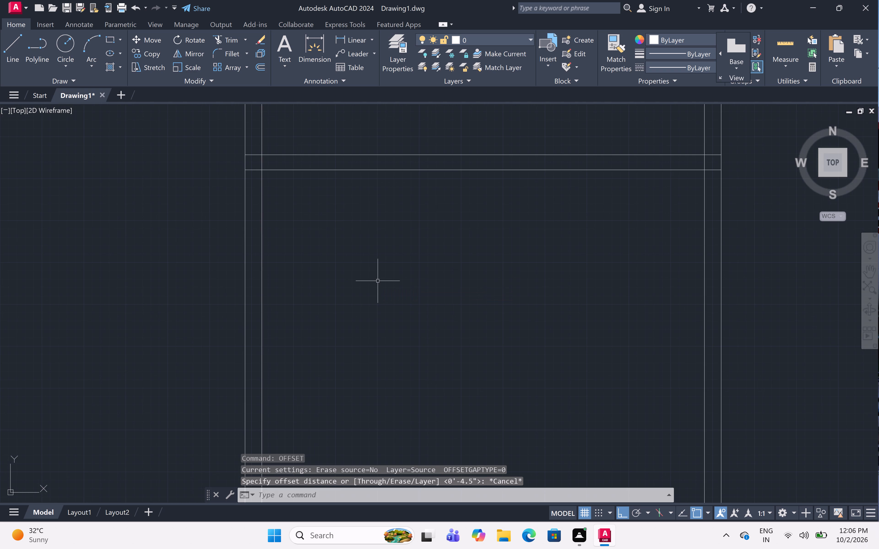
Offset the lower line of the left bay's lowest horizontal partition 4' downward.
type("off")
key("space")
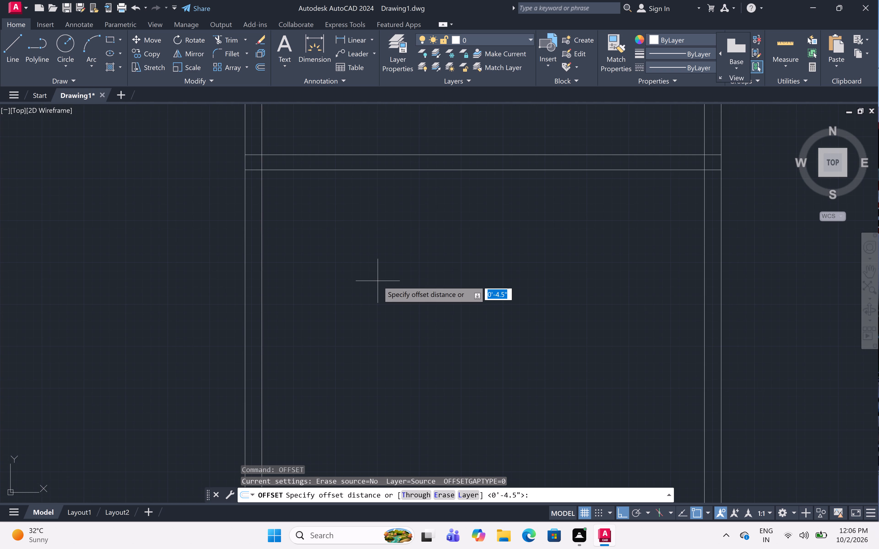
type("4'")
key("space")
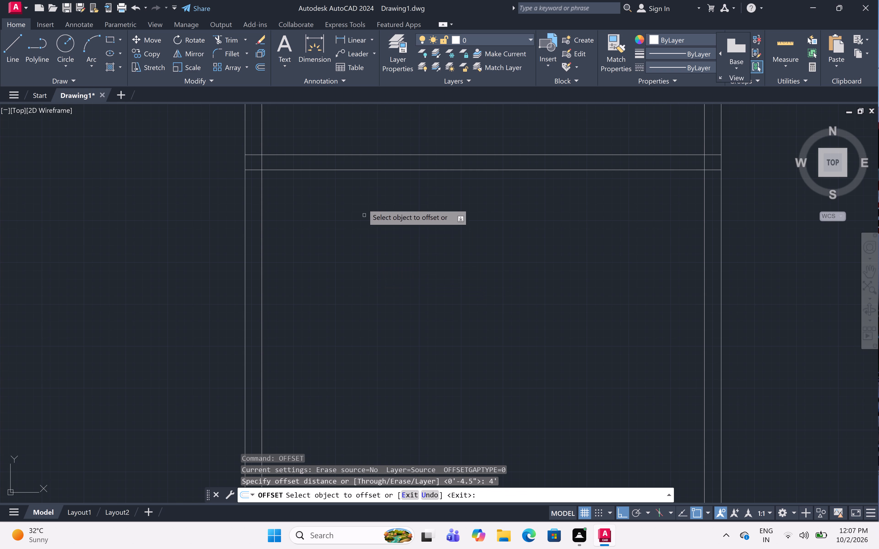
left_click(354, 170)
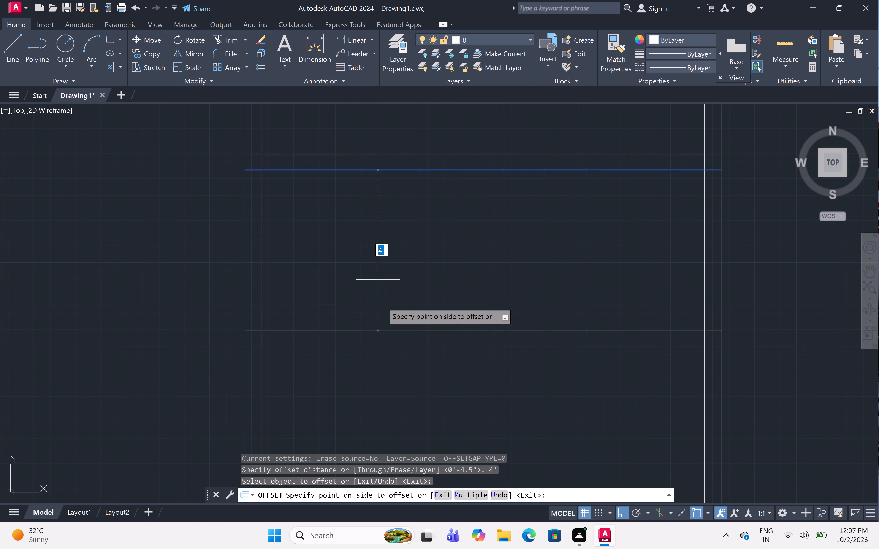
left_click(383, 307)
key("space")
Offset the new horizontal line in the left bay 5" downward to form a second wall face.
key("space")
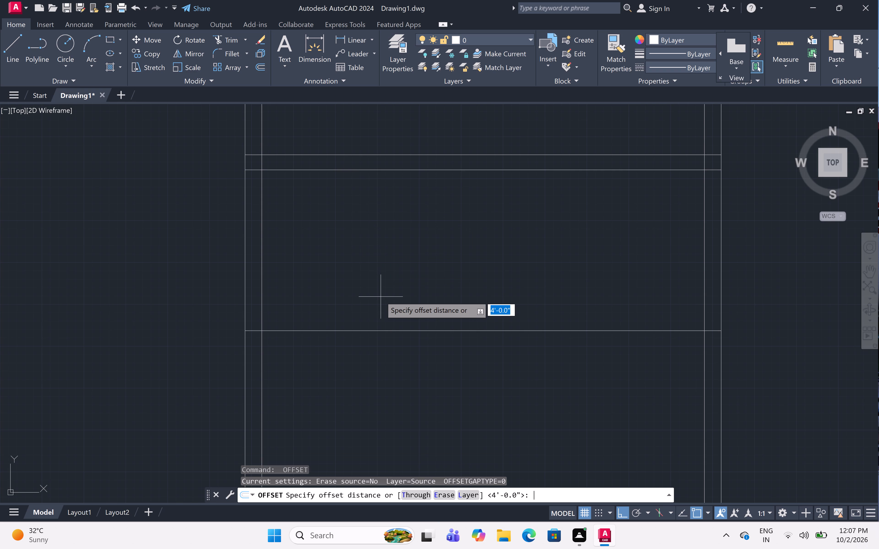
type("5")
key("shift+quotedbl")
key("space")
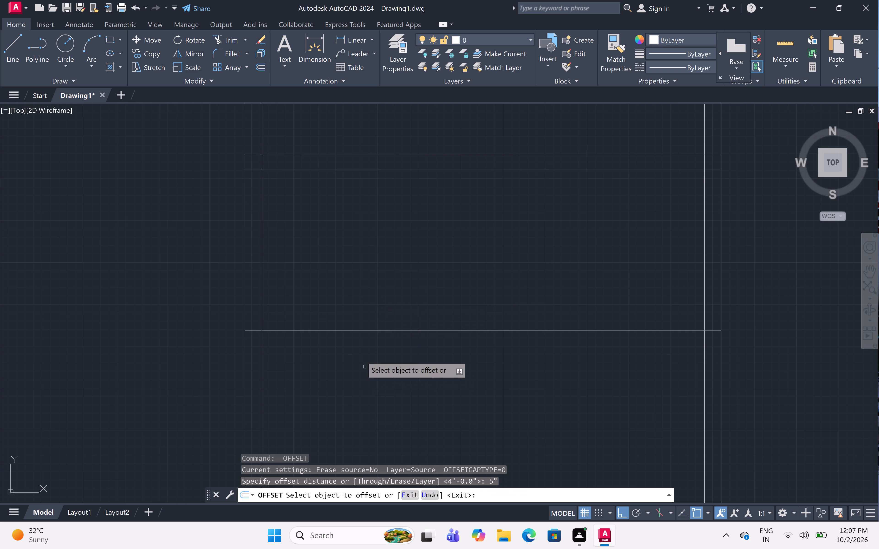
left_click(363, 330)
left_click(379, 399)
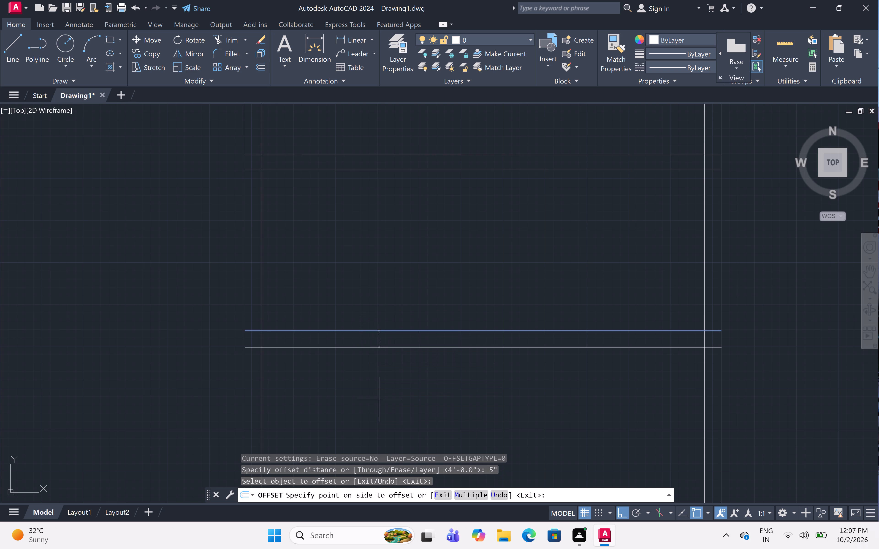
key("Escape")
Examine the overall wall layout and the open lower portions of the left and right bays.
scroll(375, 332, "down", 4)
scroll(375, 332, "up", 1)
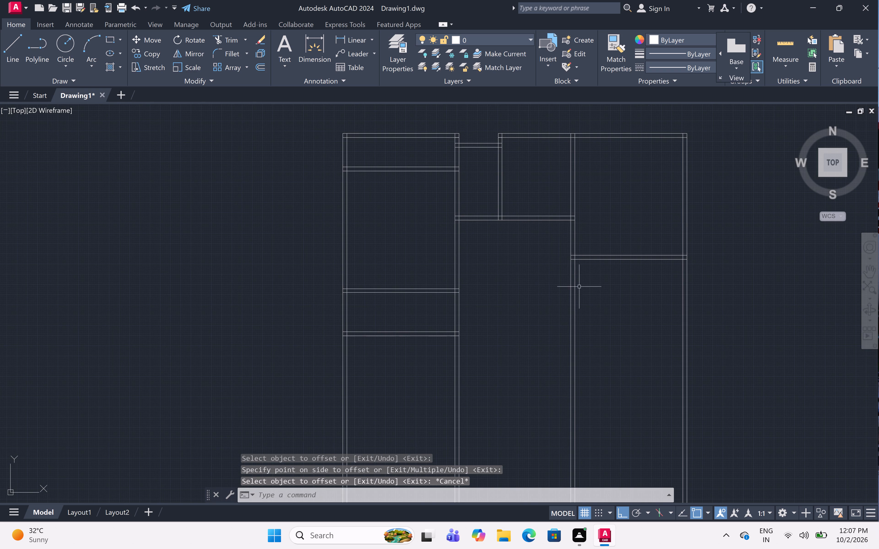
scroll(655, 304, "down", 1)
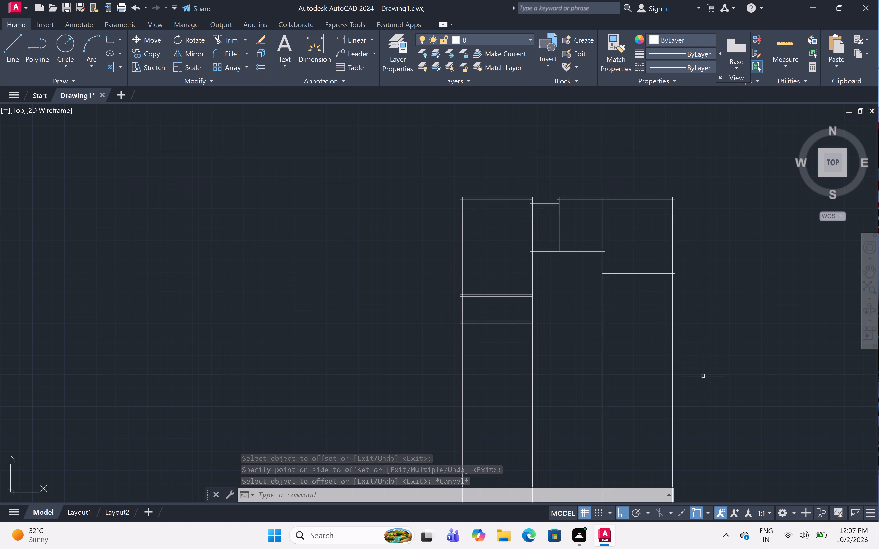
scroll(659, 374, "down", 10)
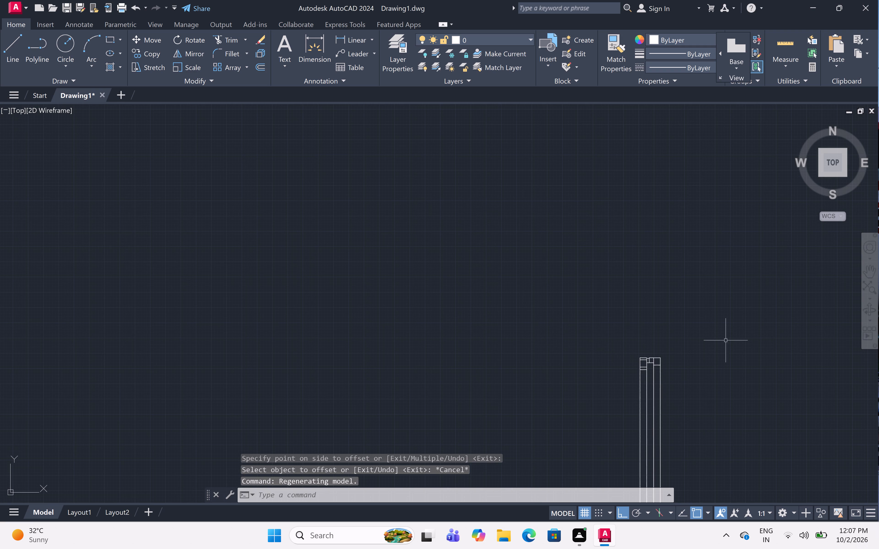
scroll(669, 385, "up", 1)
scroll(669, 385, "down", 2)
scroll(669, 385, "up", 2)
scroll(669, 385, "down", 2)
scroll(669, 385, "up", 3)
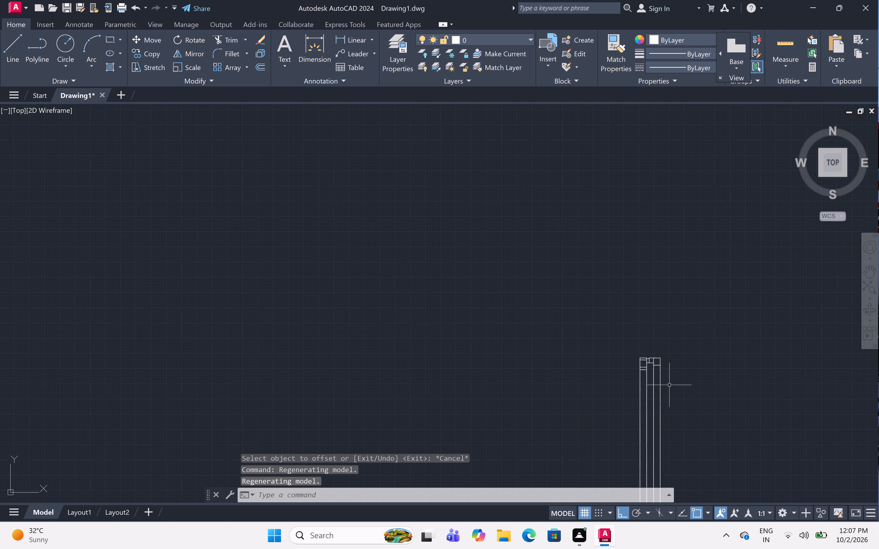
scroll(659, 380, "up", 1)
scroll(659, 380, "down", 1)
scroll(659, 380, "up", 1)
scroll(659, 379, "down", 1)
scroll(659, 379, "up", 2)
scroll(659, 379, "down", 1)
scroll(659, 379, "up", 1)
scroll(659, 379, "down", 1)
scroll(659, 379, "up", 5)
scroll(659, 379, "down", 1)
scroll(659, 379, "up", 1)
scroll(655, 369, "down", 1)
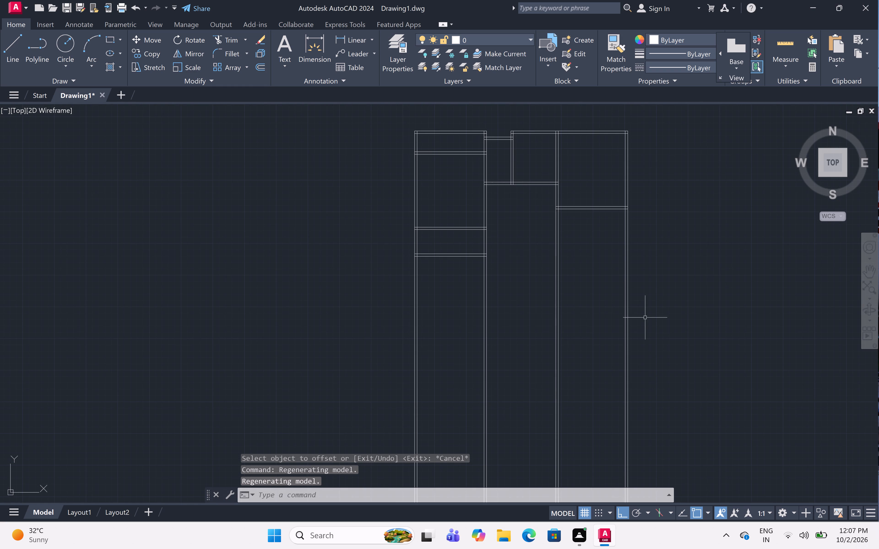
Offset the lower line of the right bay's horizontal partition 10'10" downward.
type("off")
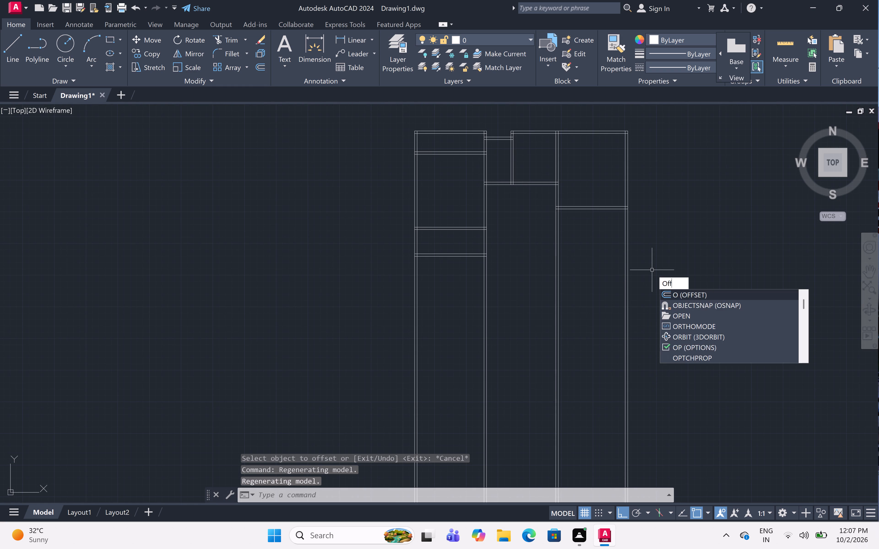
key("space")
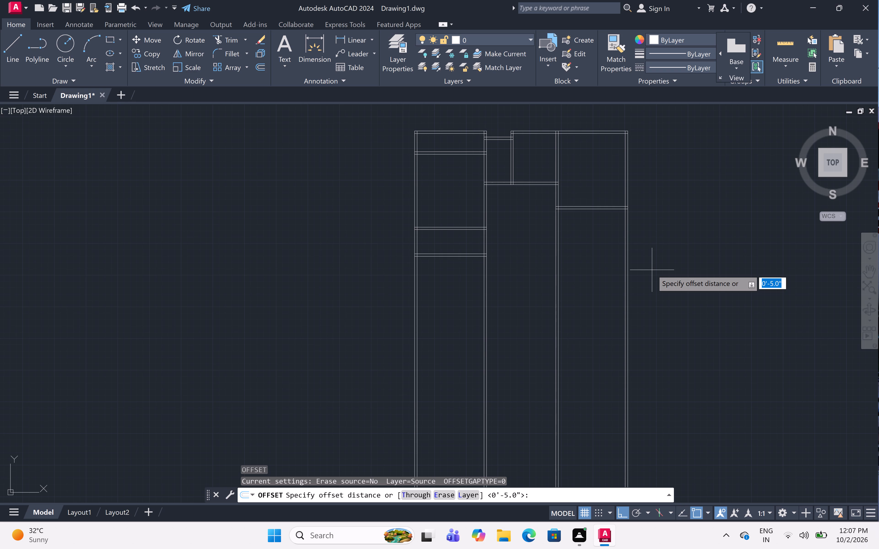
type("10'10")
key("shift+quotedbl")
key("space")
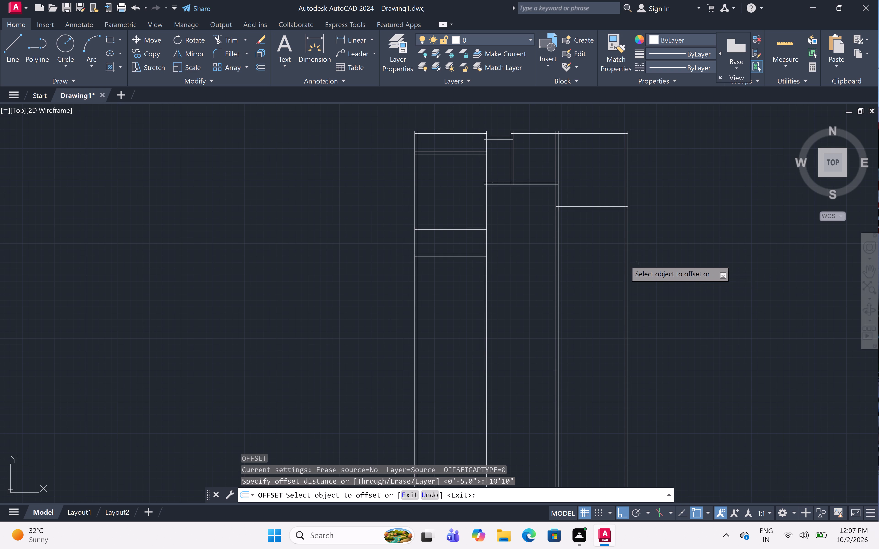
scroll(617, 245, "up", 3)
scroll(610, 223, "down", 1)
scroll(610, 223, "up", 1)
scroll(610, 223, "down", 1)
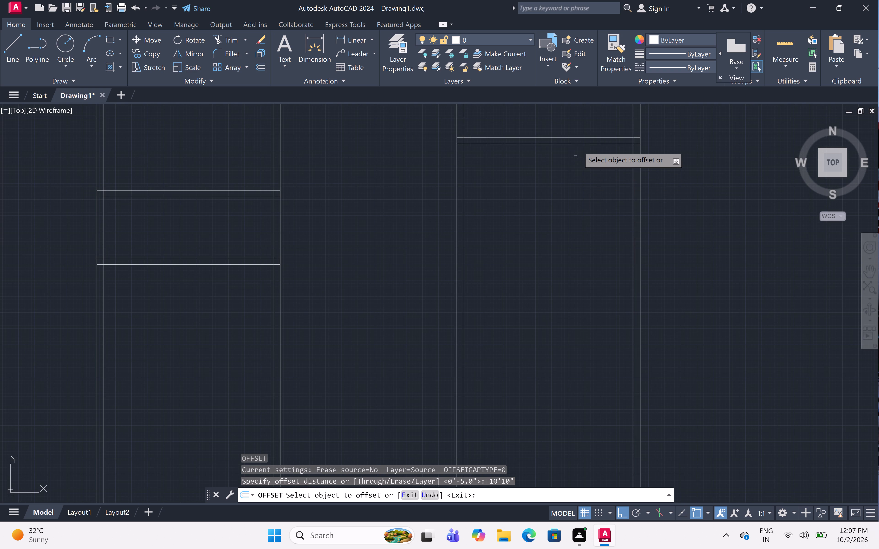
left_click(578, 145)
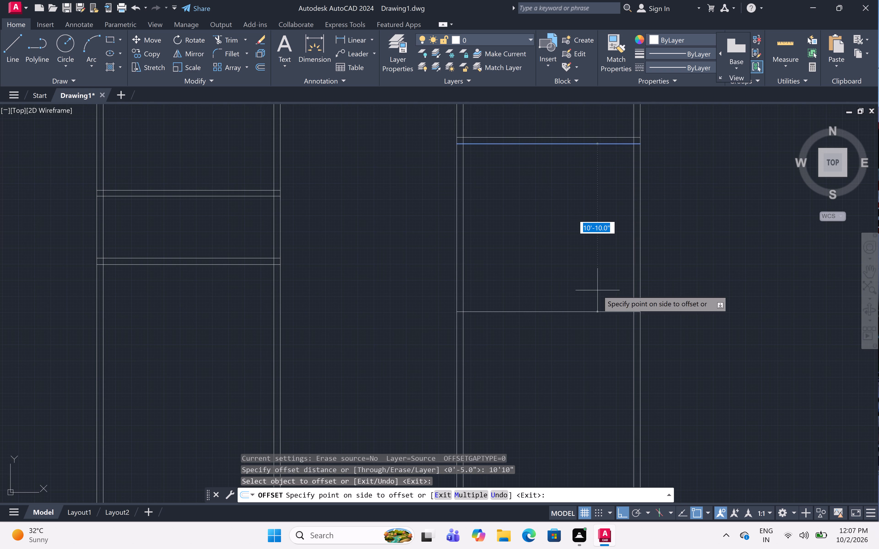
left_click(597, 291)
key("space")
Offset the new horizontal line in the right bay 5" downward to form a second wall face.
key("space")
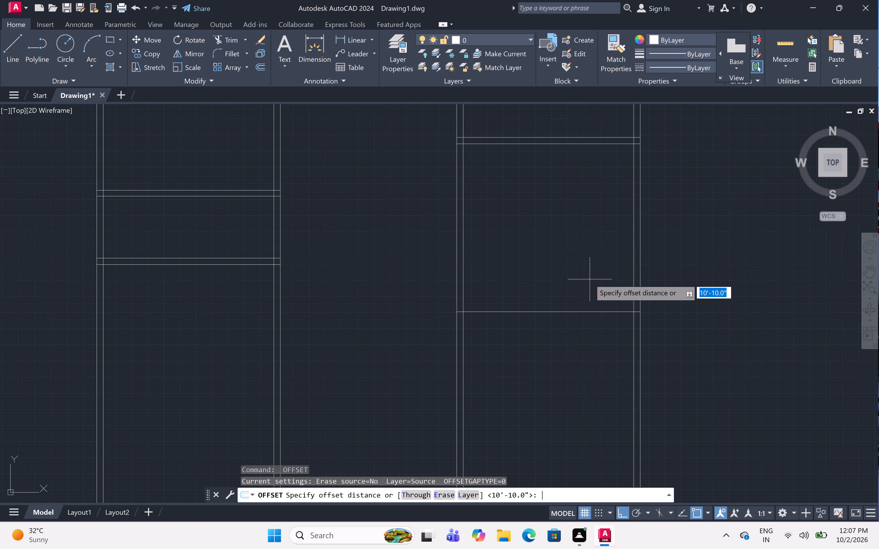
key("5")
key("shift+quotedbl")
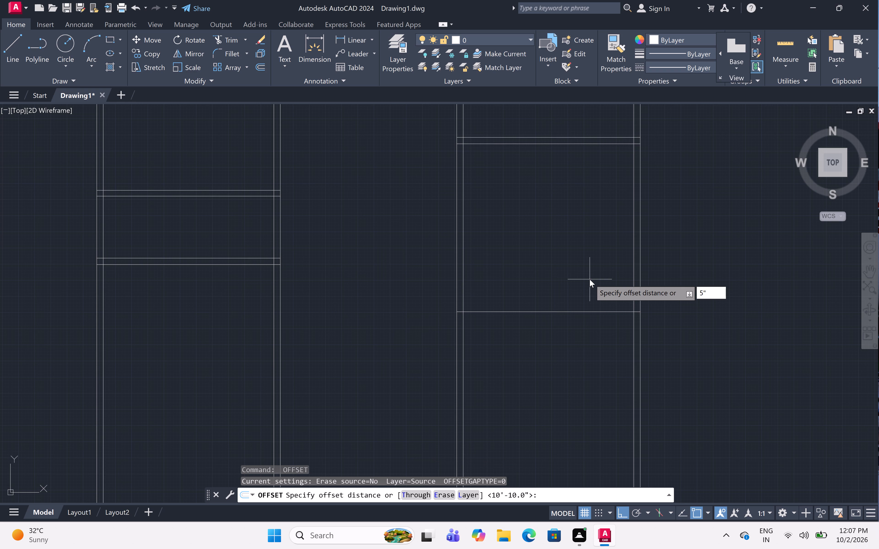
key("space")
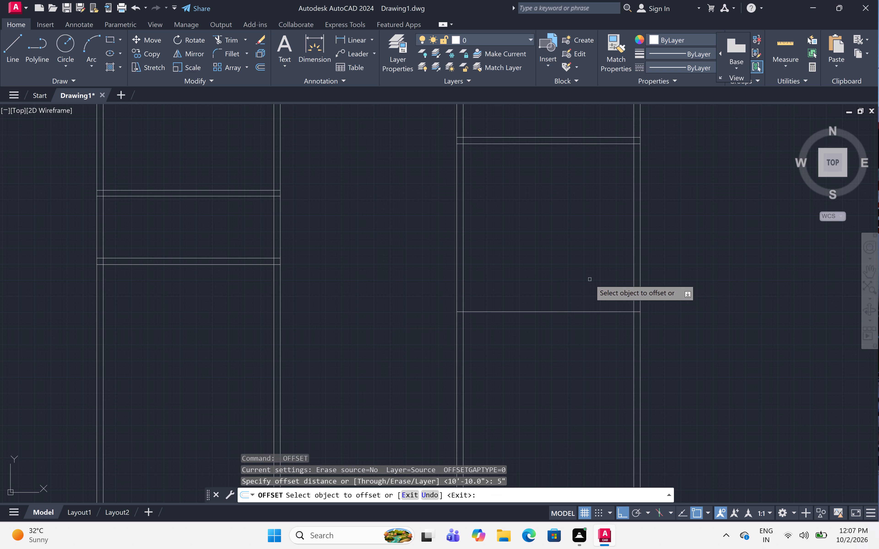
left_click(574, 312)
left_click(574, 359)
scroll(566, 293, "down", 2)
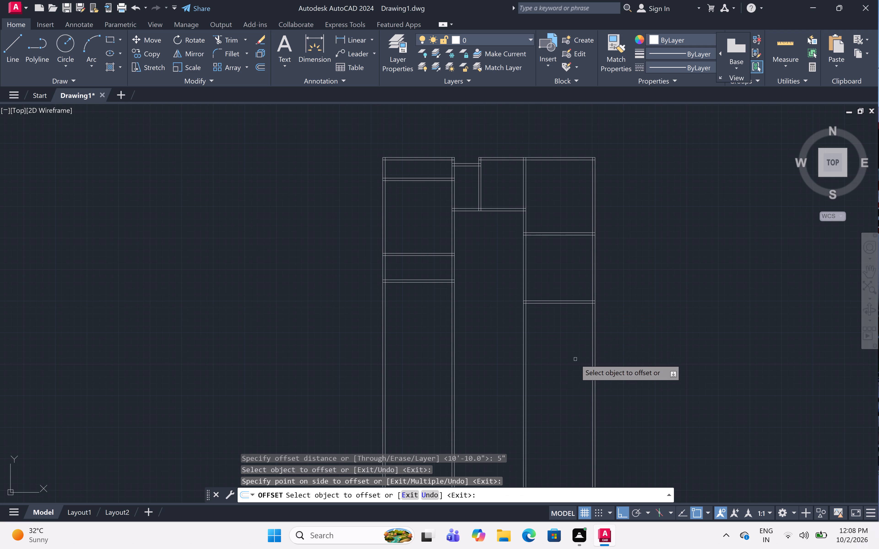
key("space")
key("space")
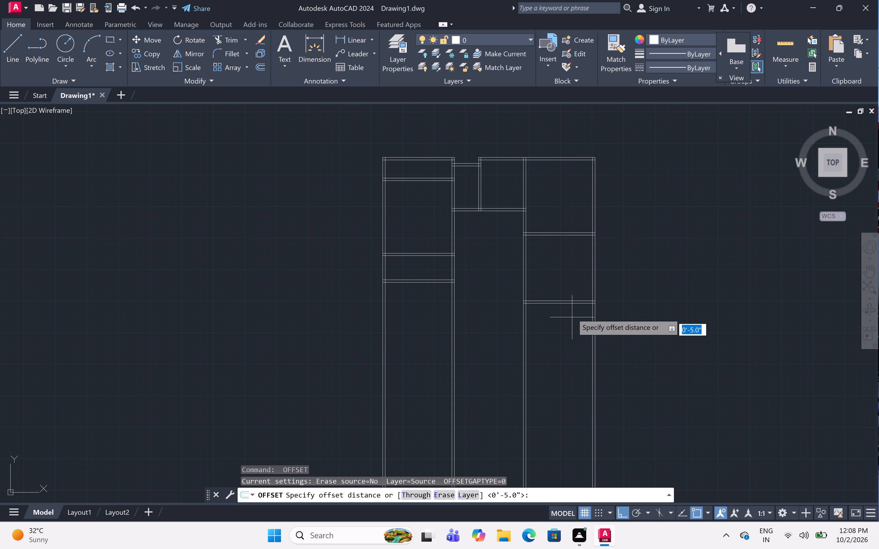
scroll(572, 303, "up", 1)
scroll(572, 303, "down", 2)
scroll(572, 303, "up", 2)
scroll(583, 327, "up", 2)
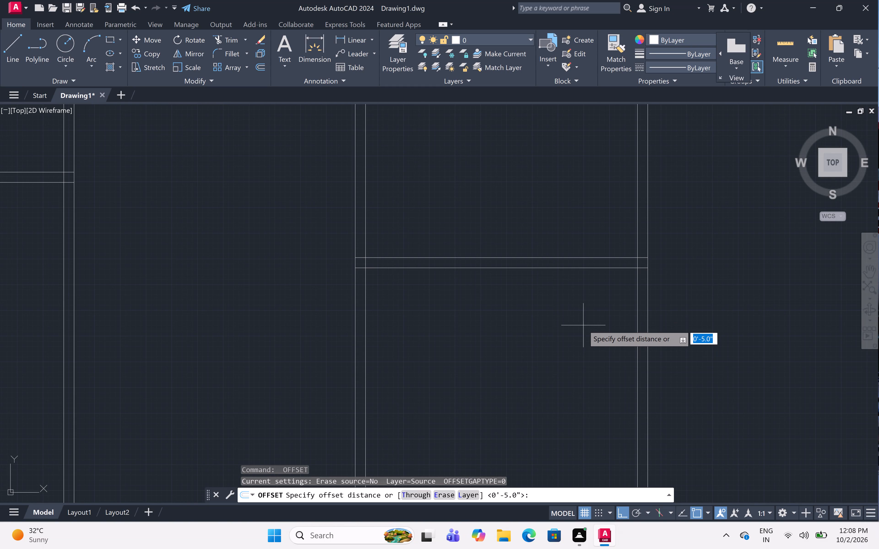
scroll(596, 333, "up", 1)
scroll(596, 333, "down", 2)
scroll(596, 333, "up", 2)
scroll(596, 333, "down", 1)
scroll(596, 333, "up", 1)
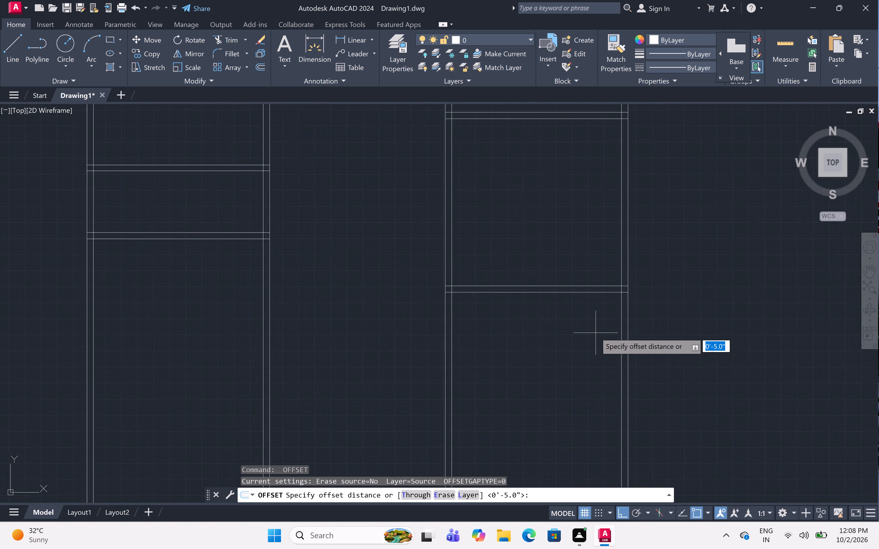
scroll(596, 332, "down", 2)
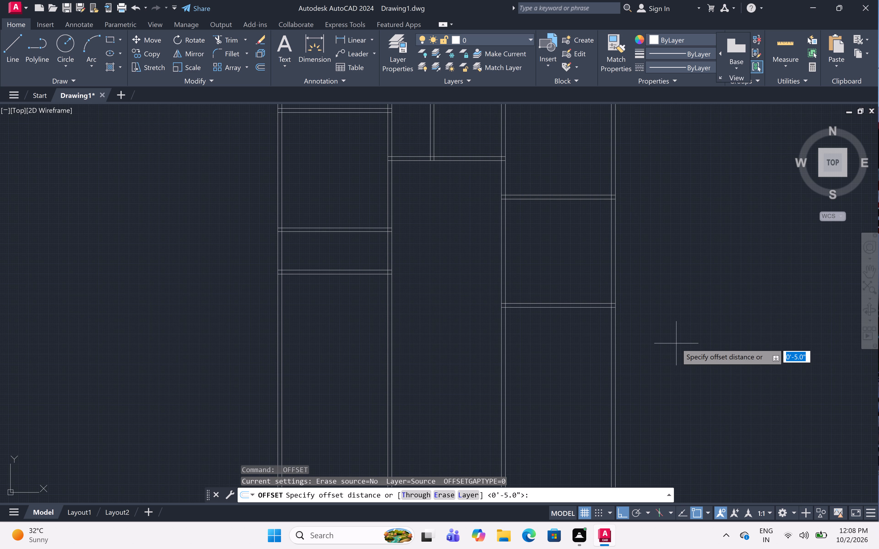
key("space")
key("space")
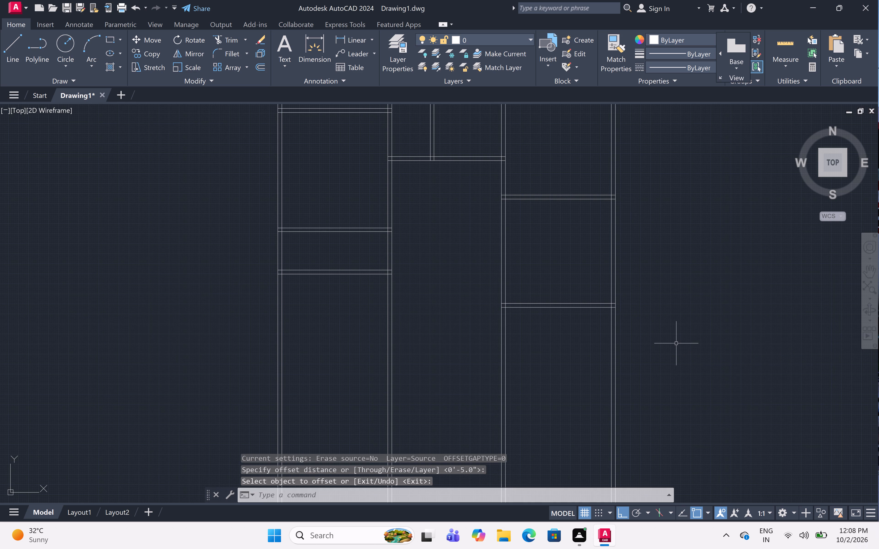
Offset the lower line of the right bay's lowest horizontal partition 10'10" downward.
type("off 10'10\"")
key("space")
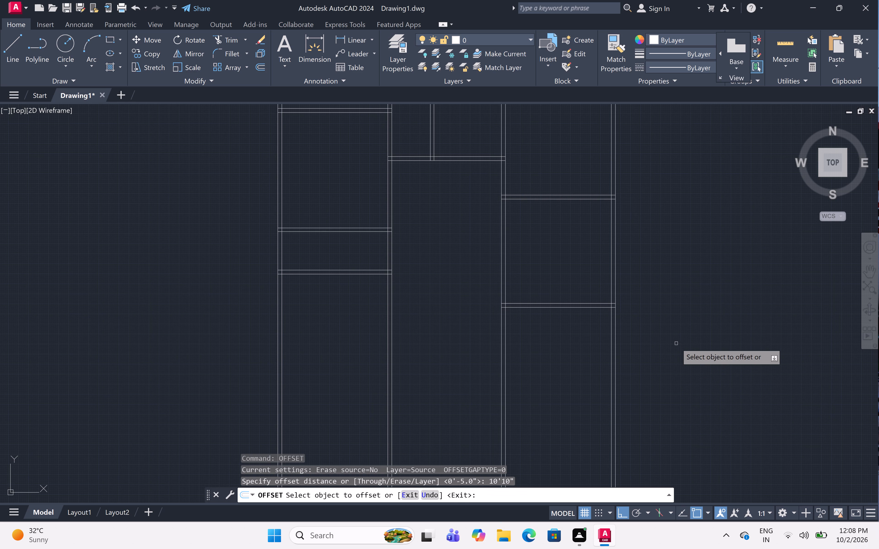
left_click(542, 308)
left_click(543, 374)
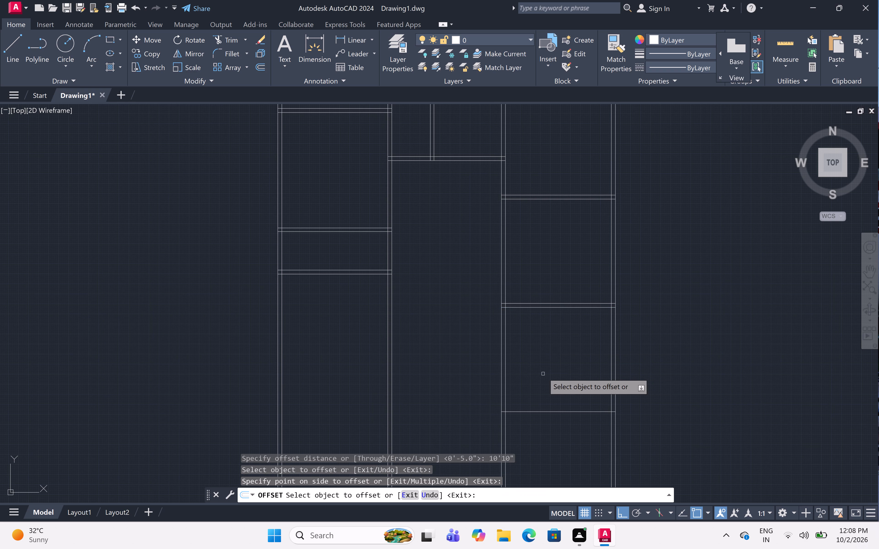
key("space")
Offset the newest horizontal line in the right bay 5" downward to complete the third partition's wall thickness.
key("space")
type("5")
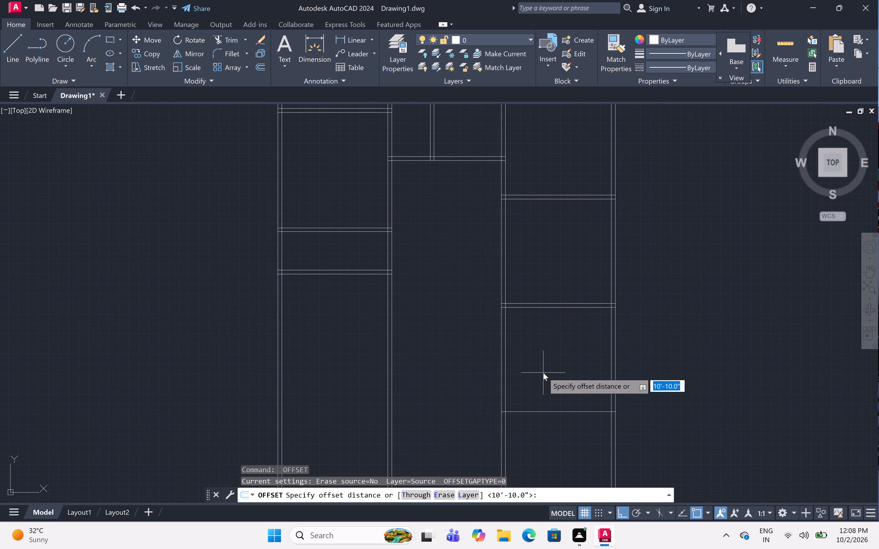
type("\"")
key("space")
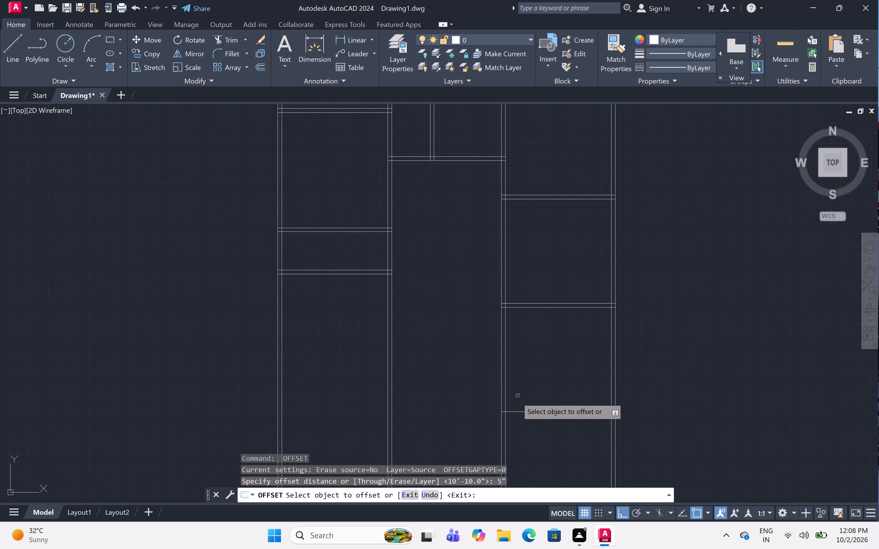
left_click(519, 412)
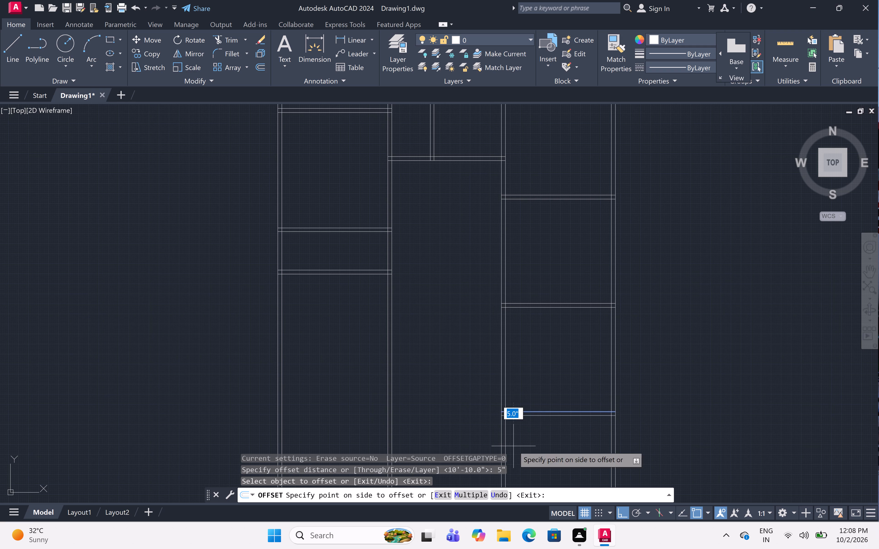
left_click(513, 446)
scroll(407, 261, "down", 1)
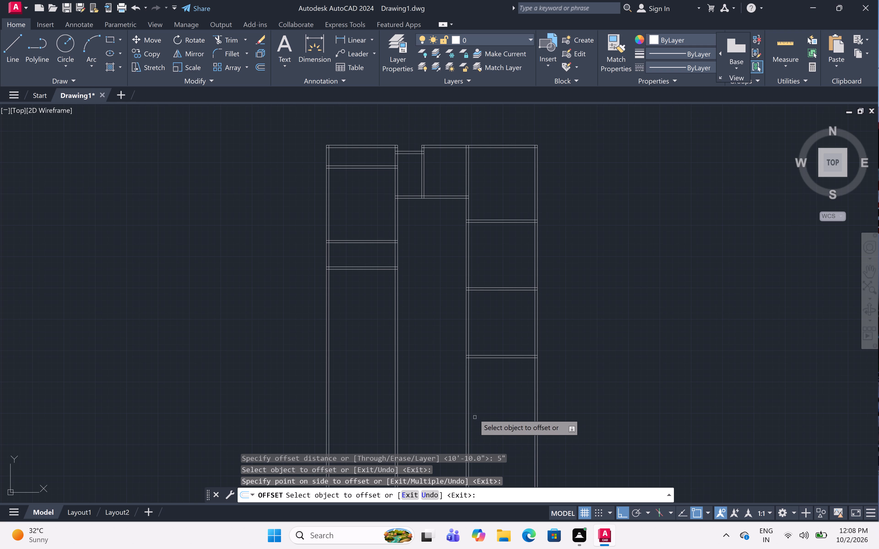
scroll(477, 383, "down", 1)
scroll(485, 413, "up", 6)
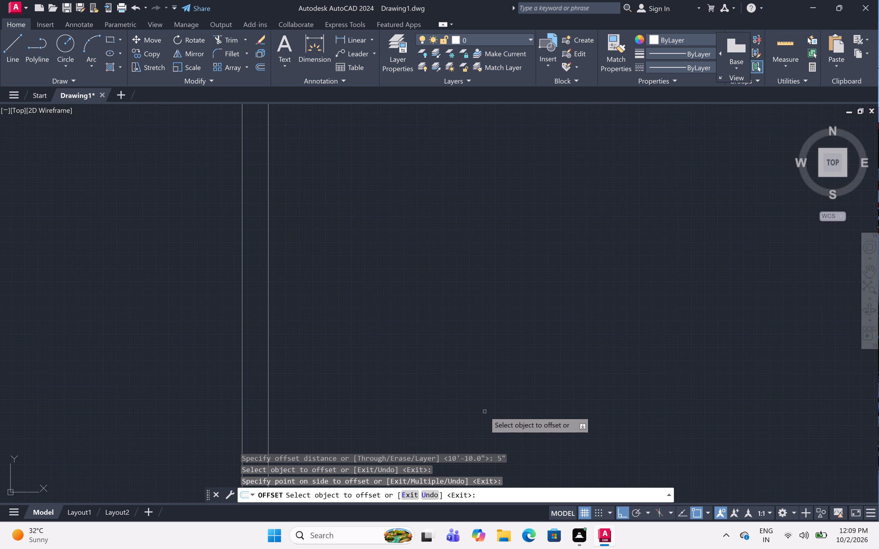
scroll(485, 394, "up", 1)
scroll(485, 394, "down", 5)
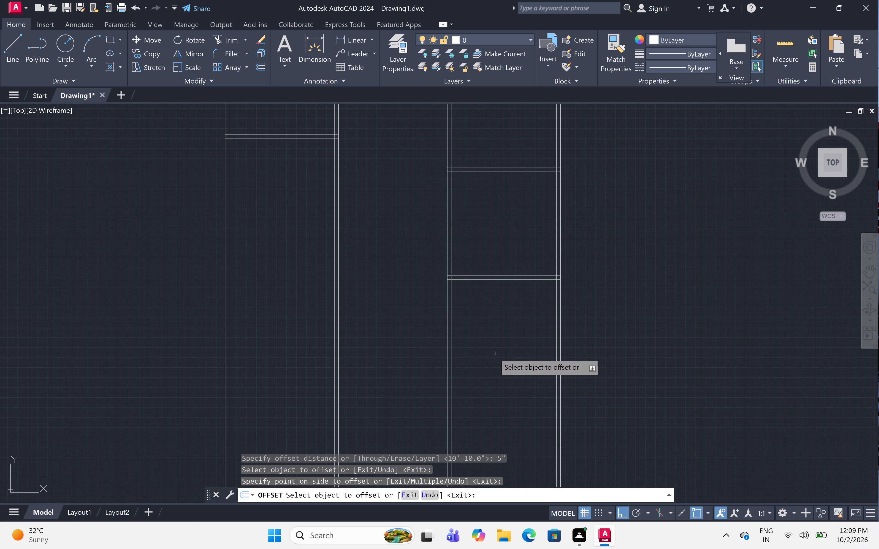
key("Escape")
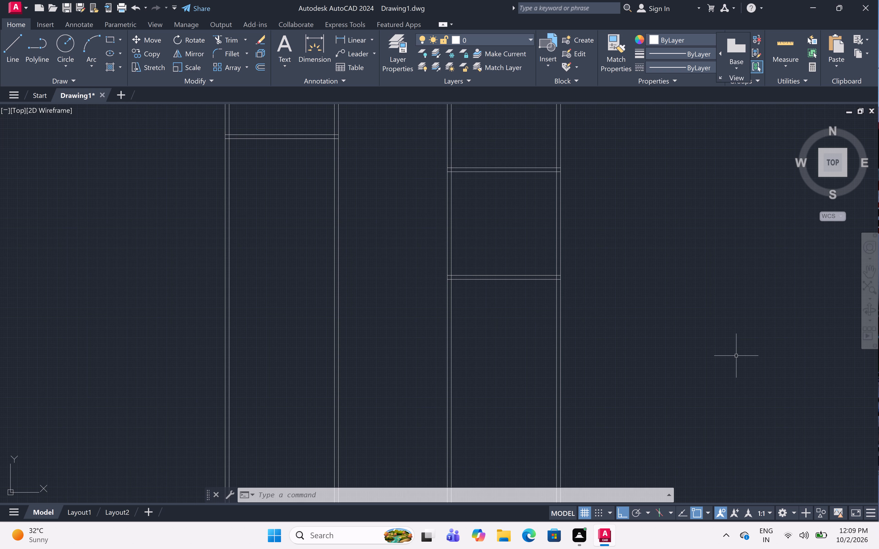
key("Escape")
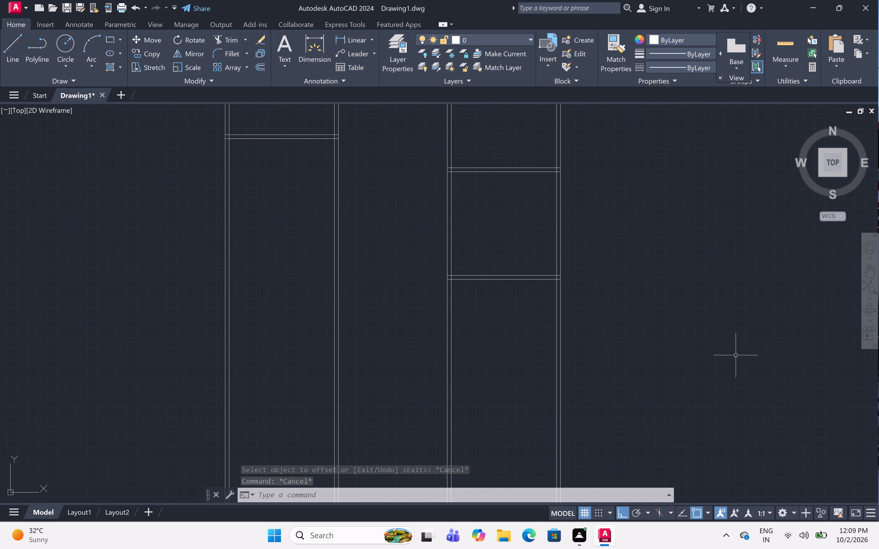
Offset the lower line of the right bay's third horizontal partition 12' downward.
type("off")
key("space")
type("12'")
key("space")
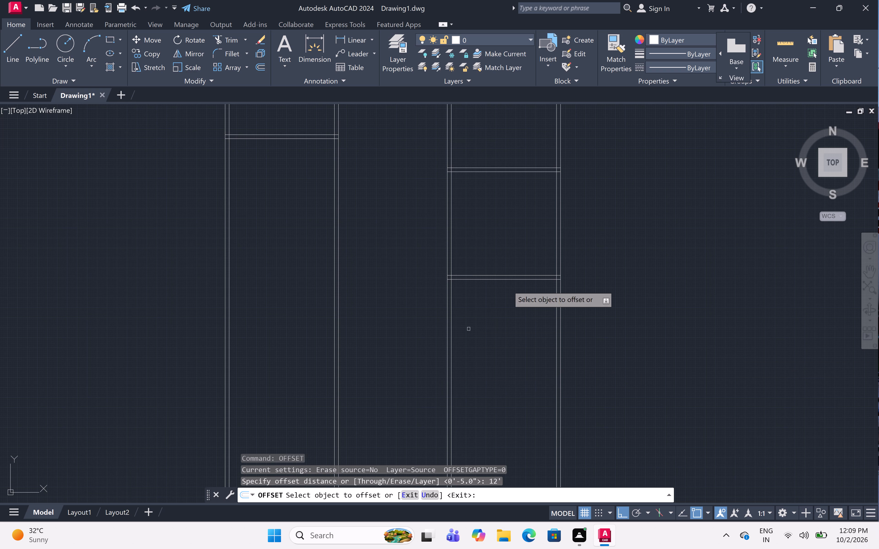
double_click(521, 281)
left_click(523, 393)
key("space")
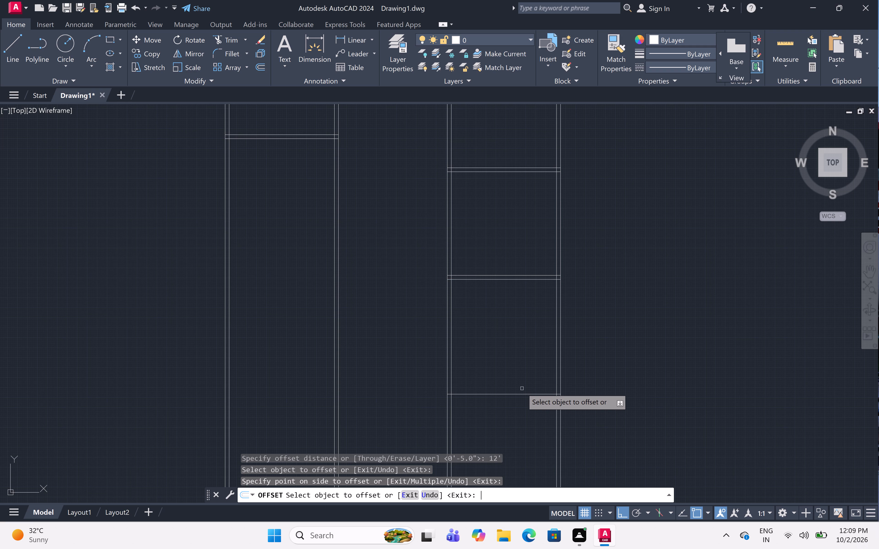
Offset the lowest horizontal line in the right bay 5" downward to give that wall its thickness.
key("space")
type("5")
key("apostrophe")
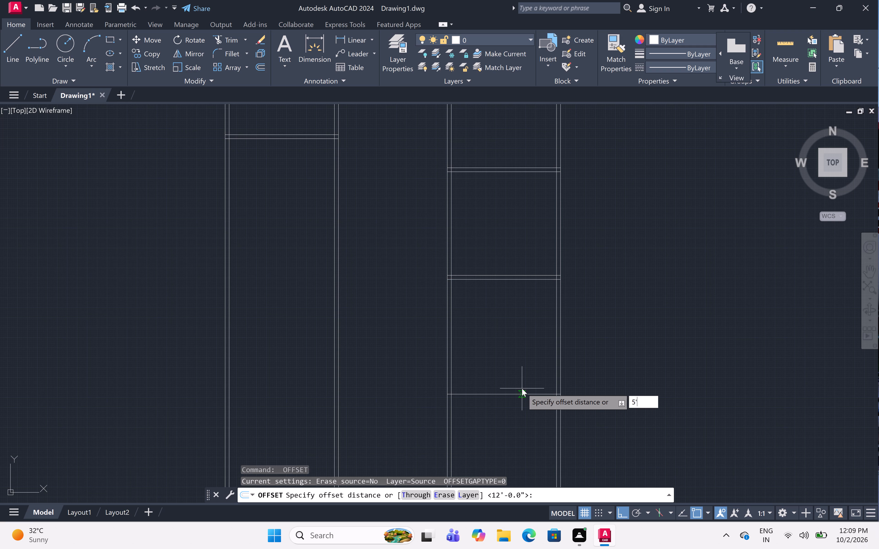
key("BackSpace")
key("shift+quotedbl")
key("space")
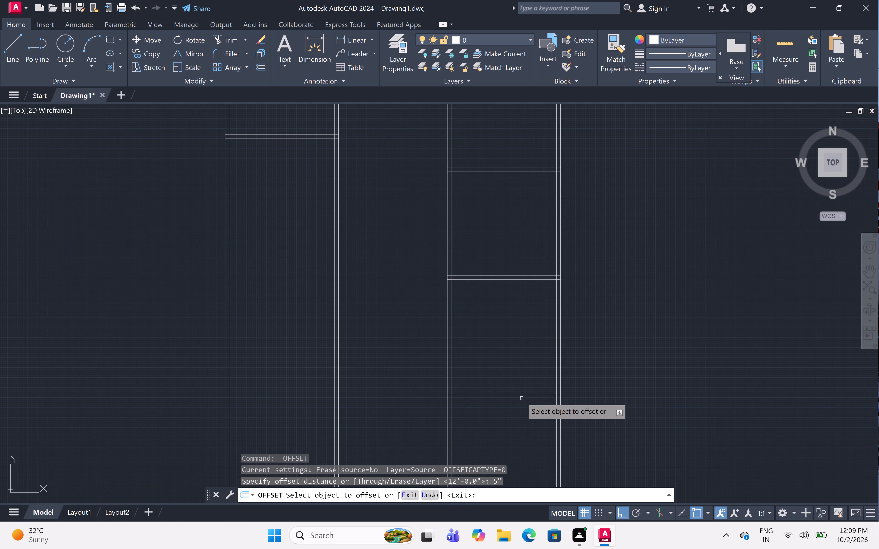
left_click(521, 394)
left_click(524, 434)
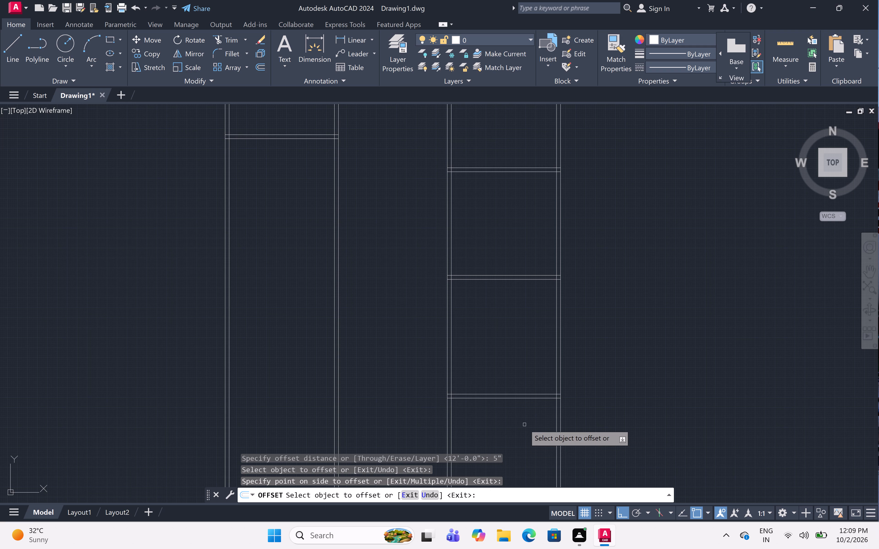
key("Escape")
Extend both lines of the right bay's lowest horizontal wall across the middle and left bays to the plan's outer left wall face.
type("ex")
key("space")
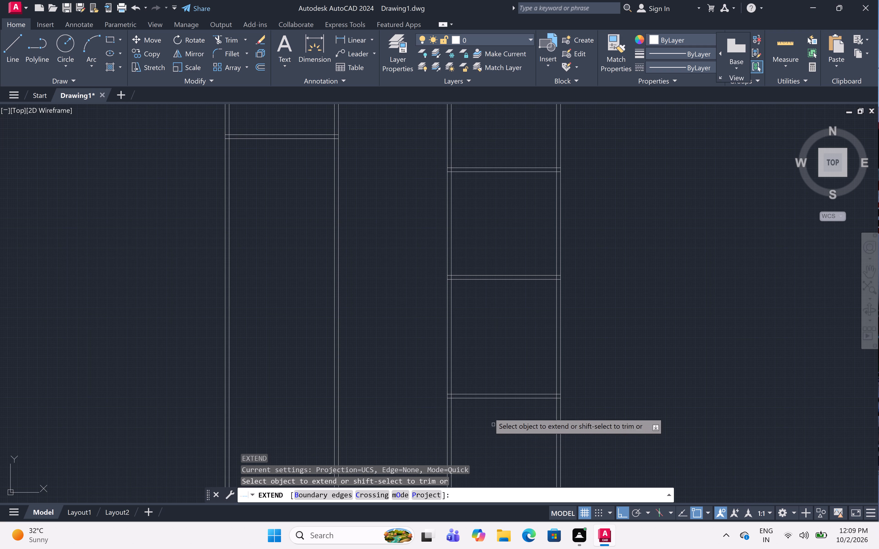
double_click(489, 384)
double_click(489, 427)
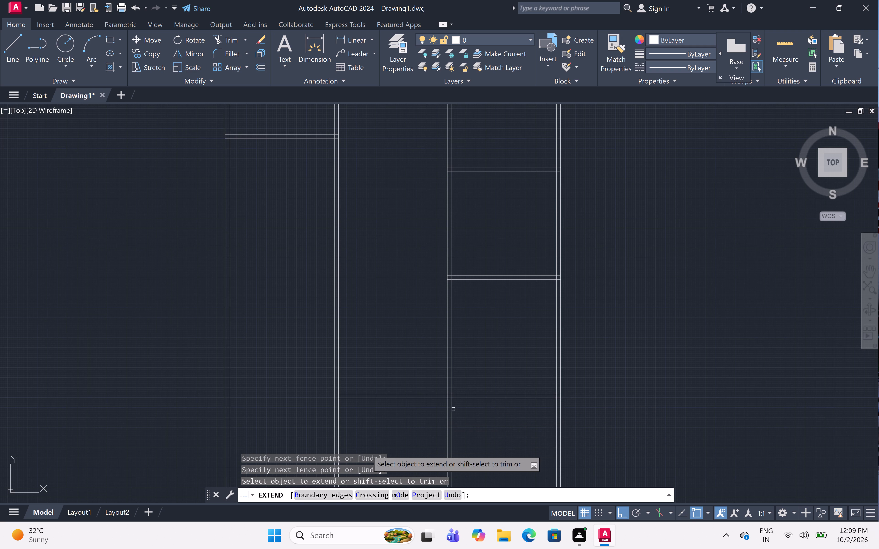
double_click(356, 392)
left_click(353, 403)
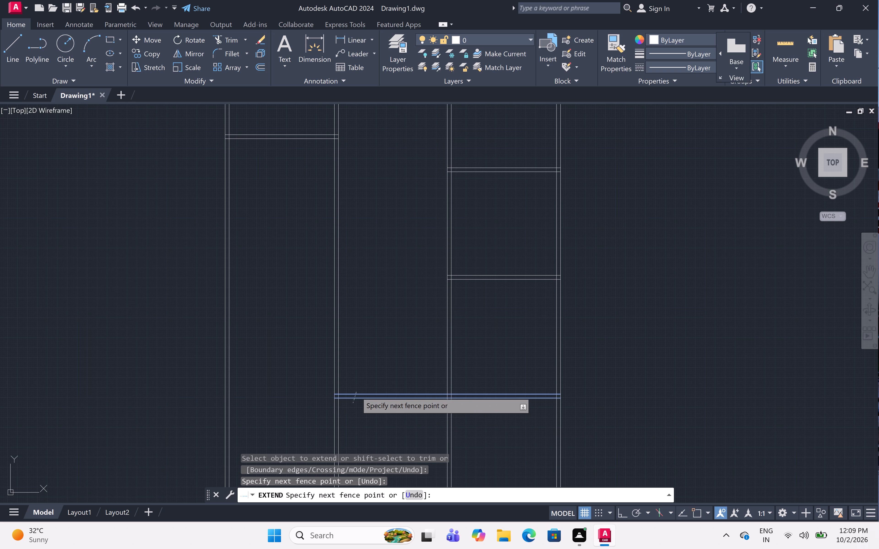
left_click_drag(363, 375, 362, 377)
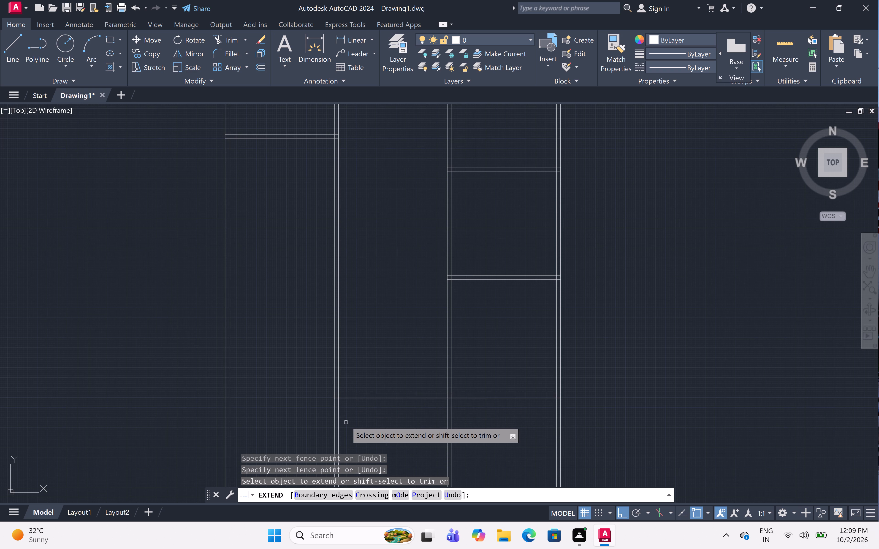
double_click(362, 383)
double_click(355, 420)
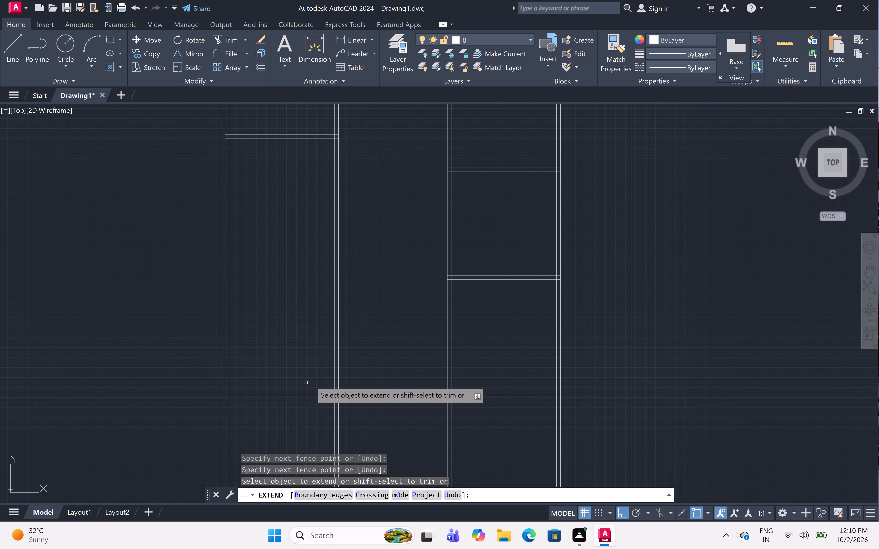
double_click(287, 382)
double_click(266, 415)
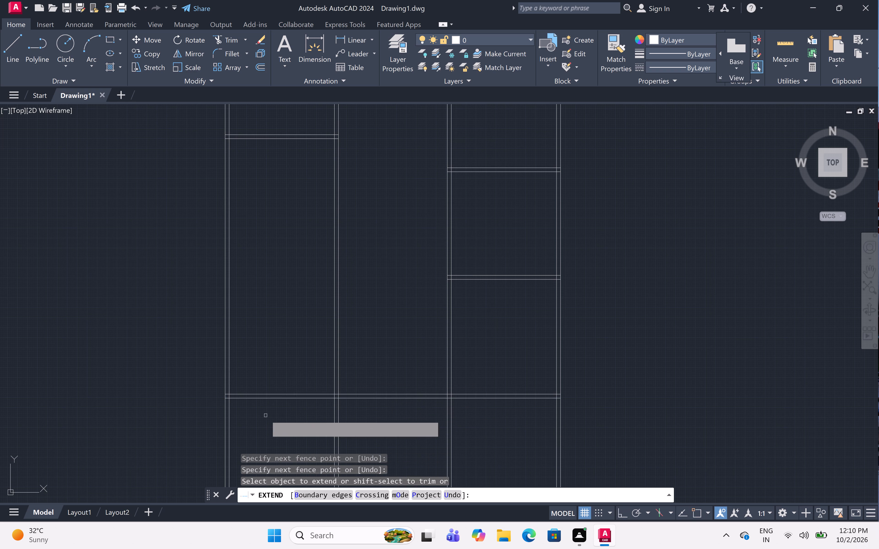
scroll(273, 351, "down", 2)
scroll(273, 351, "up", 1)
scroll(273, 351, "down", 3)
left_click(273, 351)
scroll(272, 380, "up", 4)
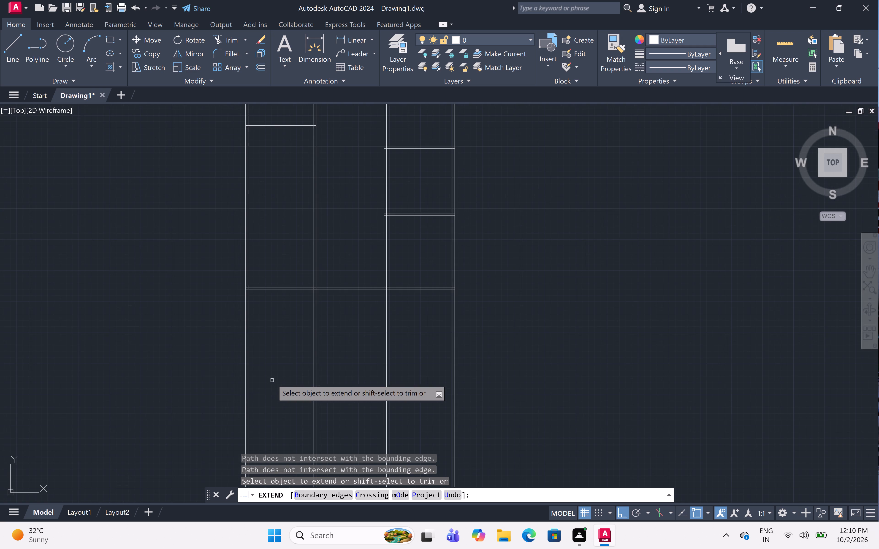
key("Escape")
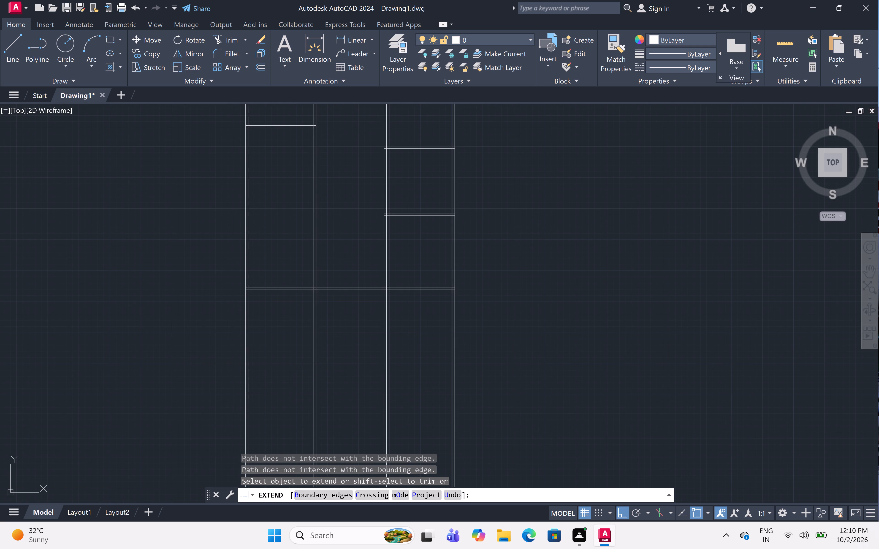
Trim off all vertical wall lines that run below the full-width bottom wall of the plan.
type("tr")
key("space")
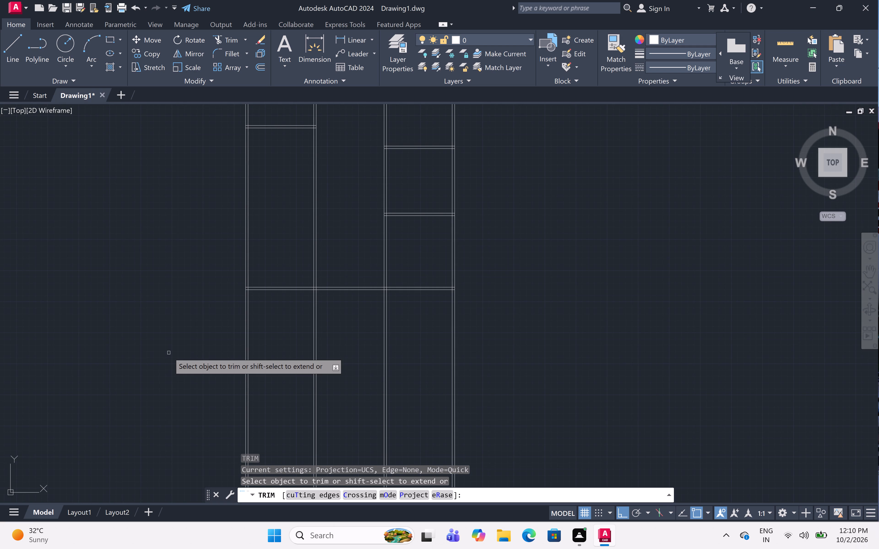
left_click(227, 335)
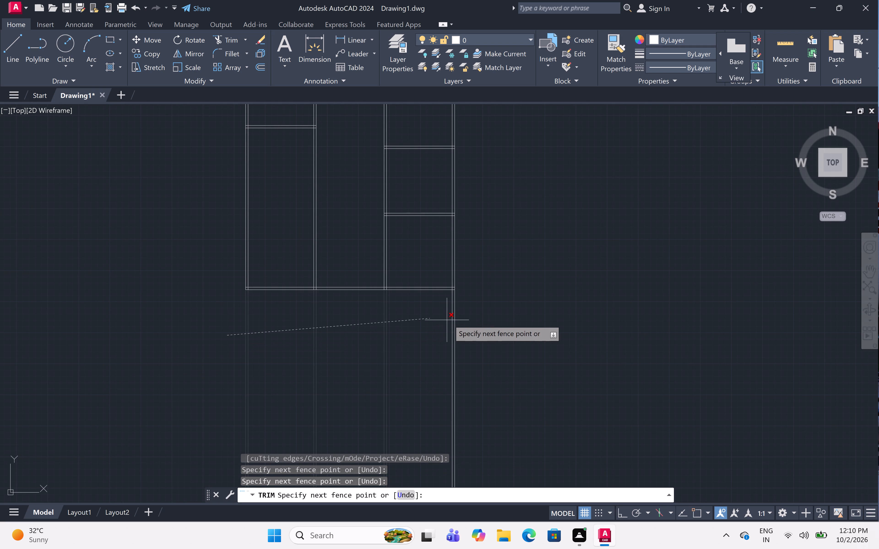
left_click(498, 329)
Examine the overall floor plan, checking the bottom wall and the partitions in all three bays.
scroll(498, 329, "down", 4)
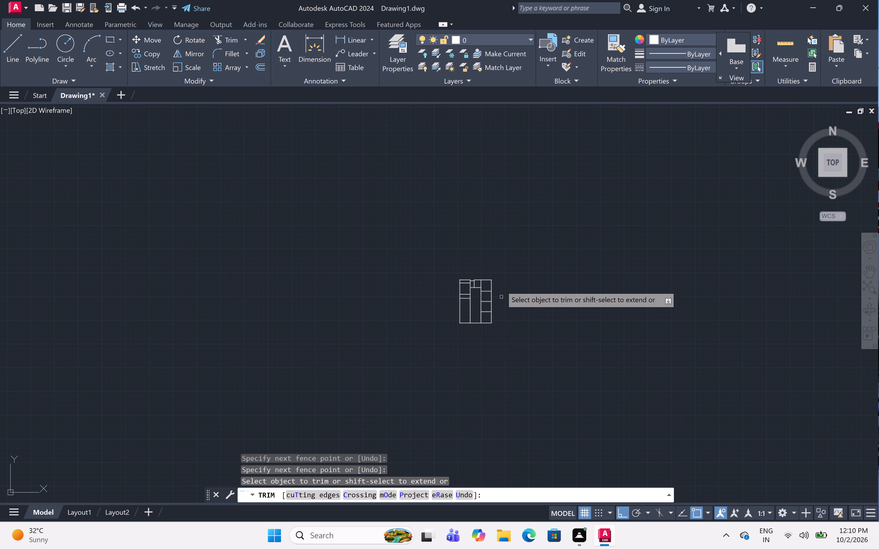
scroll(501, 286, "up", 1)
scroll(501, 286, "down", 2)
scroll(501, 286, "up", 3)
scroll(501, 286, "down", 1)
scroll(501, 286, "up", 5)
scroll(477, 295, "down", 5)
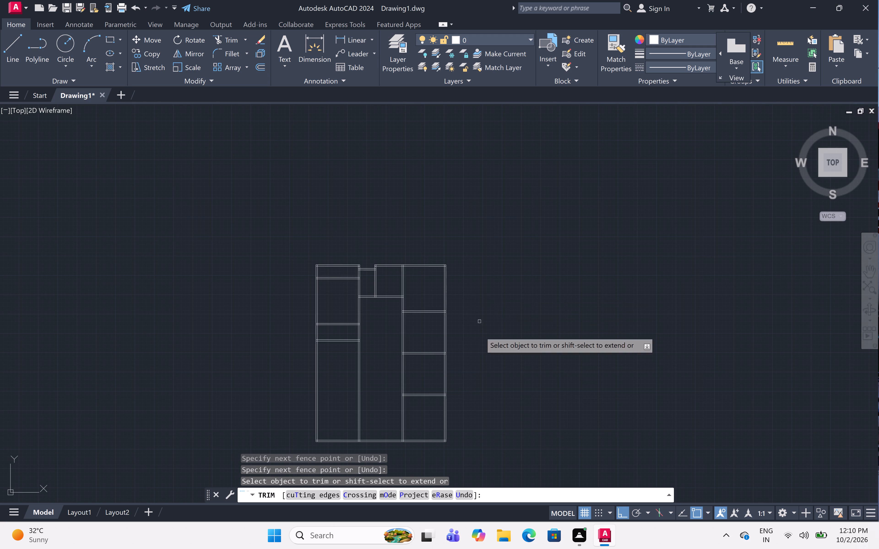
scroll(415, 449, "up", 1)
scroll(415, 449, "down", 1)
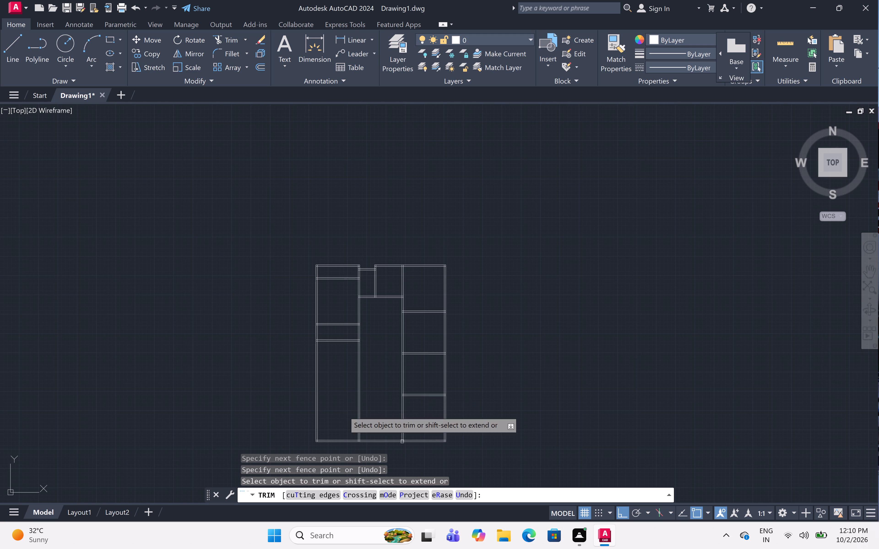
scroll(255, 394, "up", 1)
middle_click_drag(293, 288, 294, 285)
scroll(295, 279, "down", 5)
scroll(295, 316, "up", 1)
scroll(294, 316, "down", 3)
scroll(294, 316, "up", 3)
scroll(294, 316, "down", 1)
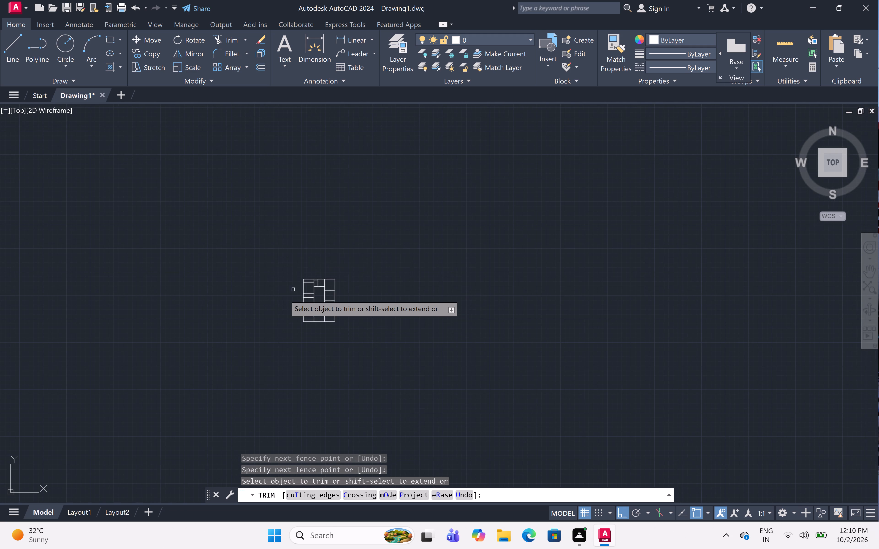
scroll(284, 295, "down", 1)
scroll(284, 295, "up", 4)
scroll(284, 295, "down", 2)
scroll(284, 295, "up", 3)
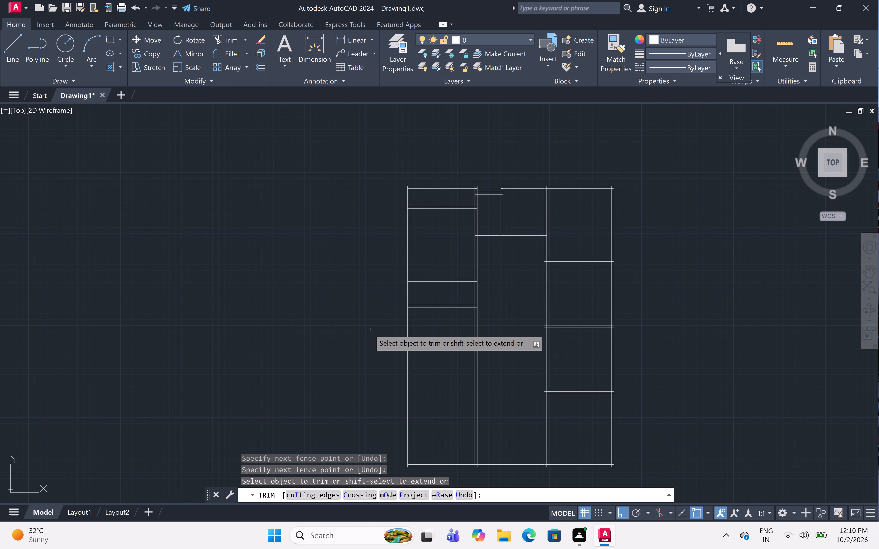
scroll(367, 307, "down", 1)
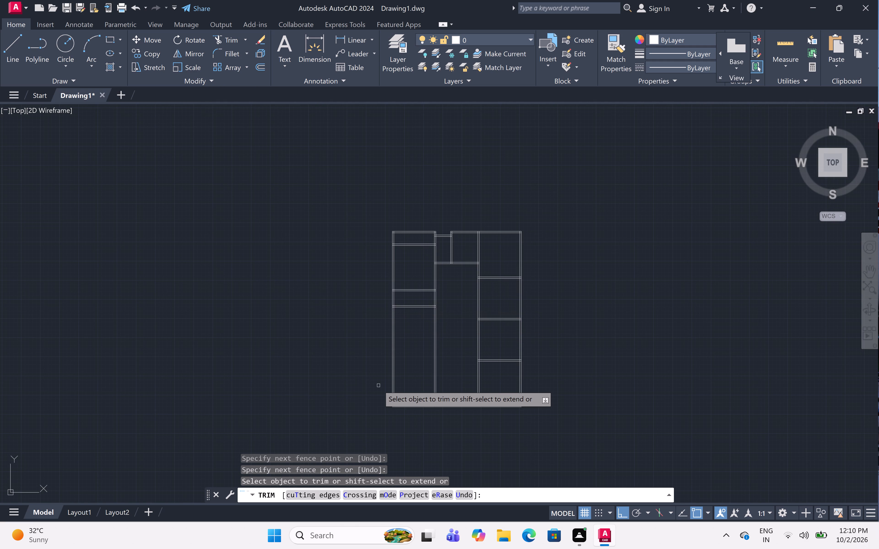
scroll(378, 385, "up", 1)
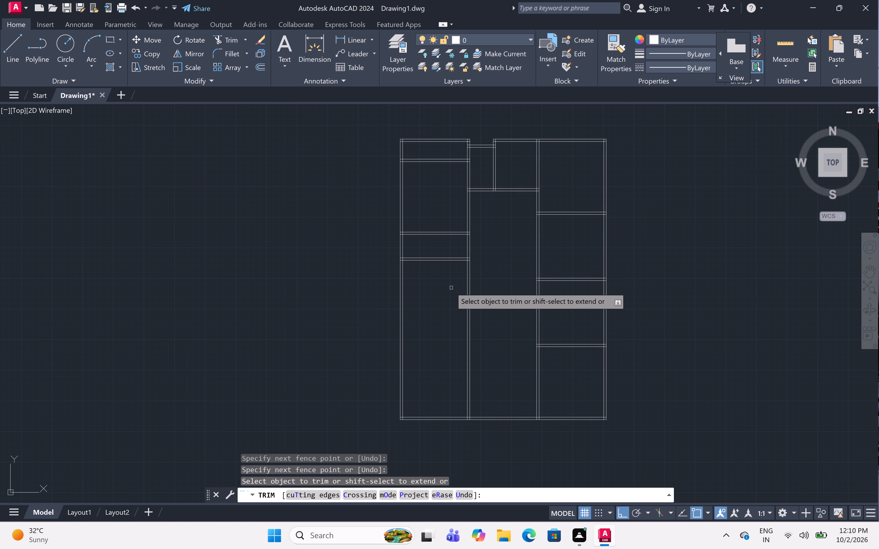
scroll(450, 287, "up", 3)
scroll(450, 287, "down", 1)
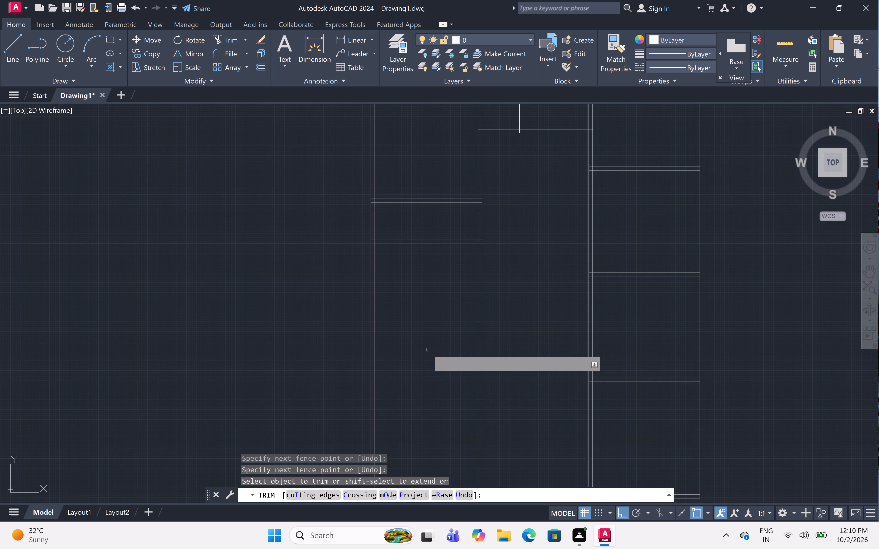
key("Escape")
Offset the lower line of the left bay's lowest partition 7'6" downward.
type("off")
key("space")
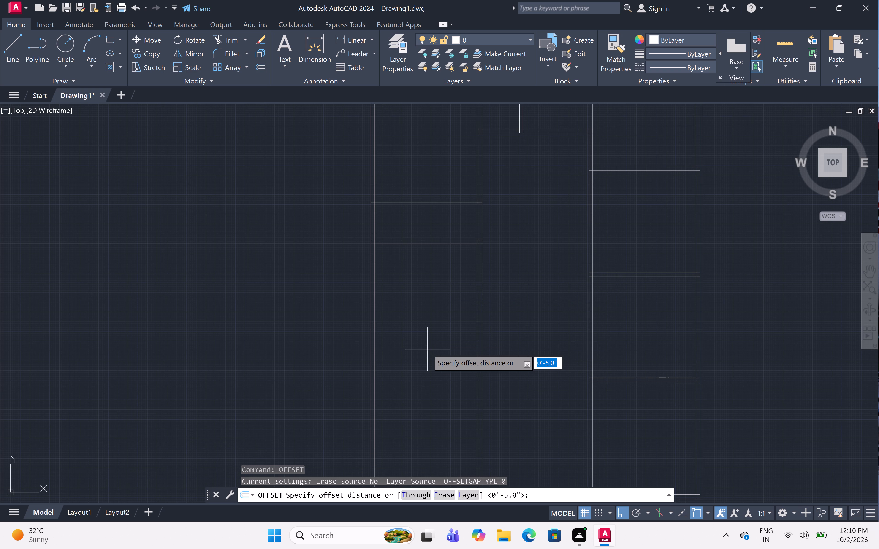
type("7'6")
key("shift+quotedbl")
key("space")
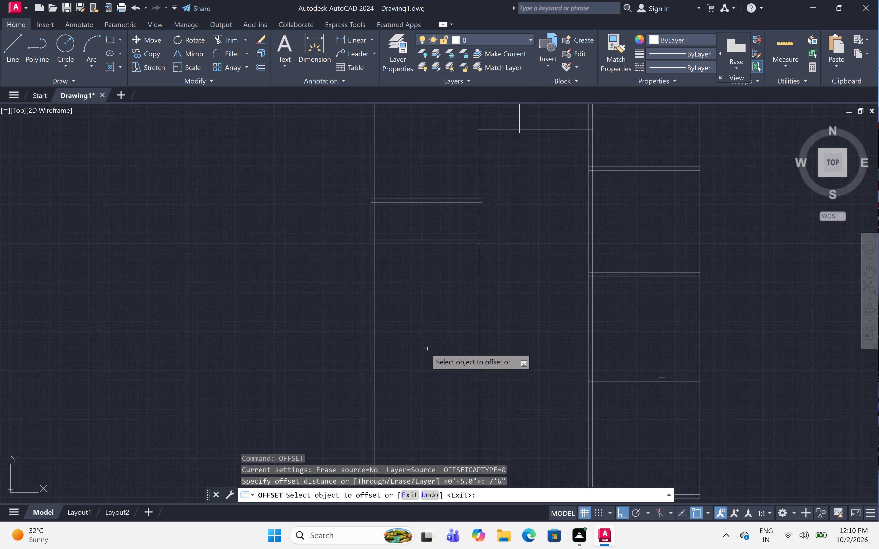
left_click(427, 244)
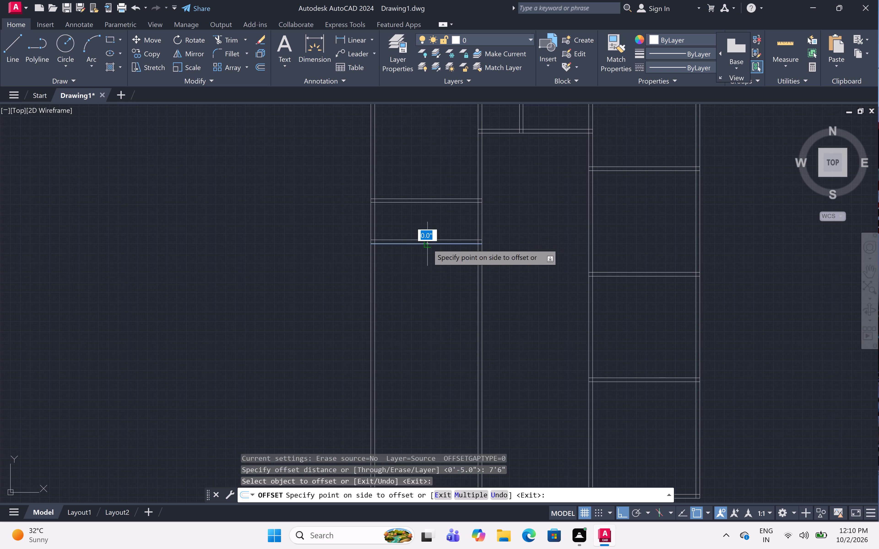
double_click(438, 362)
key("space")
Offset the new horizontal line in the left bay 5" downward to complete the partition's wall thickness.
key("space")
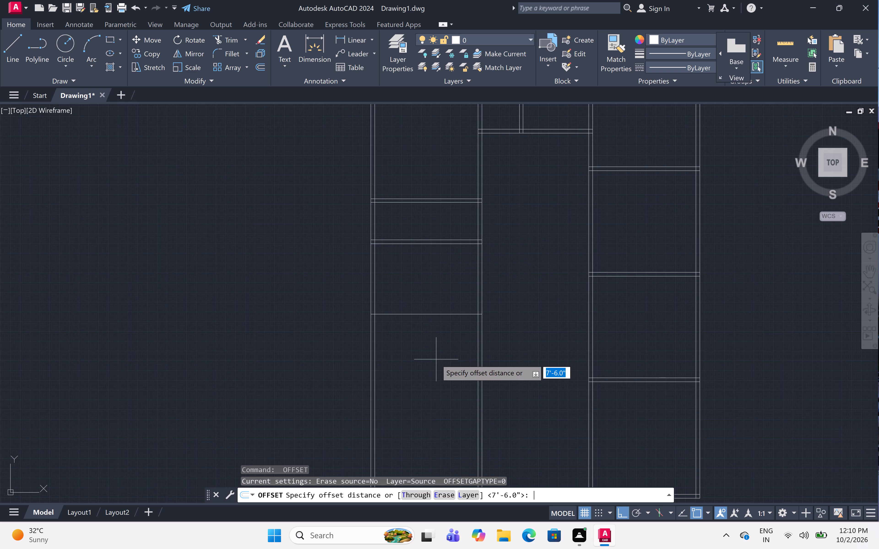
type("5\"")
key("space")
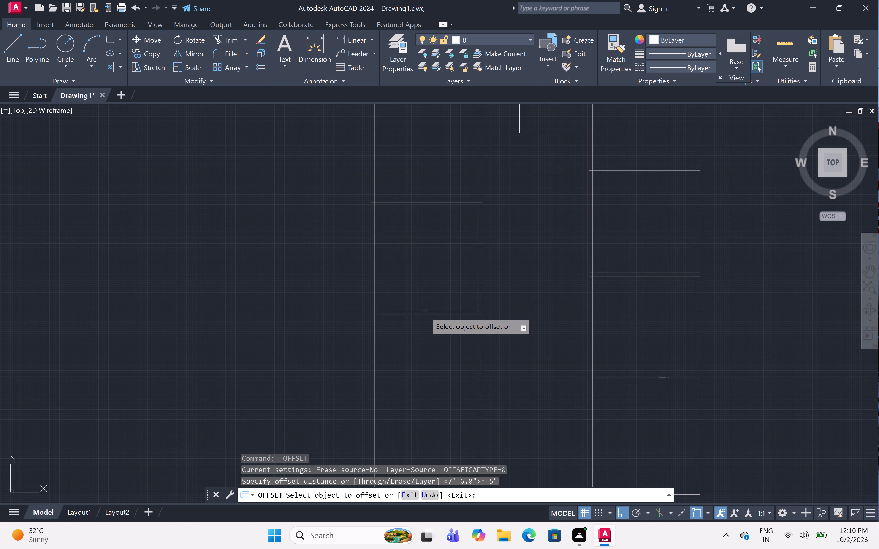
left_click(433, 314)
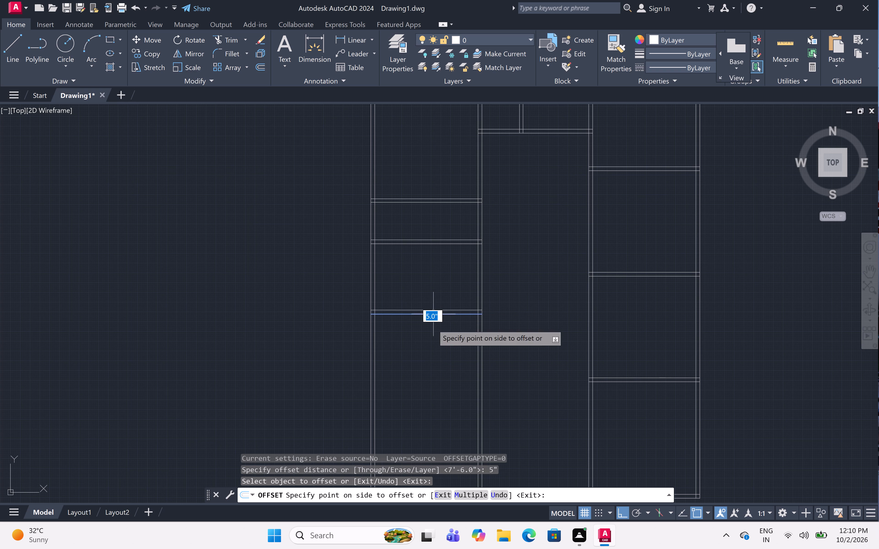
double_click(434, 354)
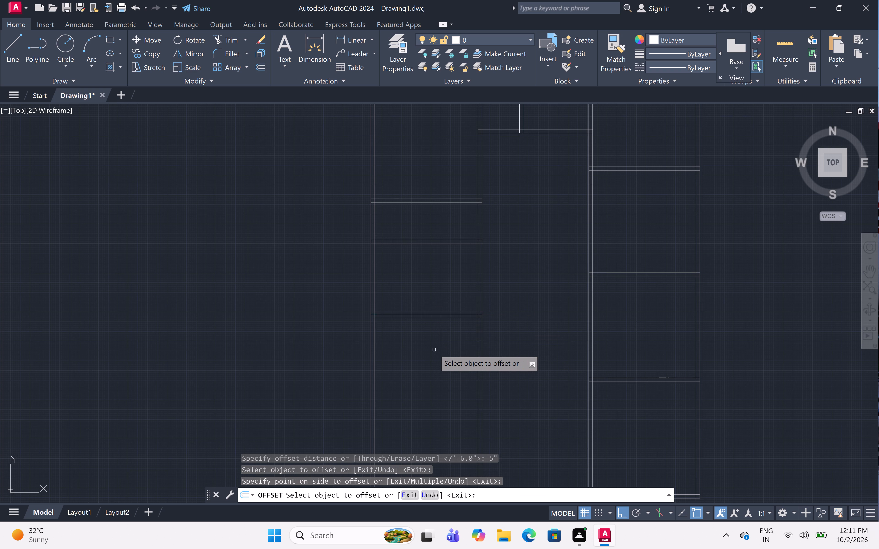
key("Escape")
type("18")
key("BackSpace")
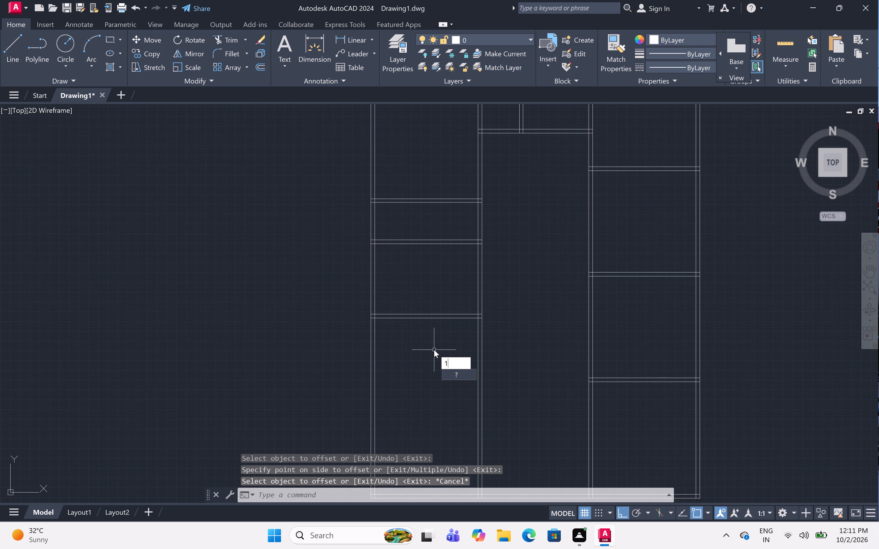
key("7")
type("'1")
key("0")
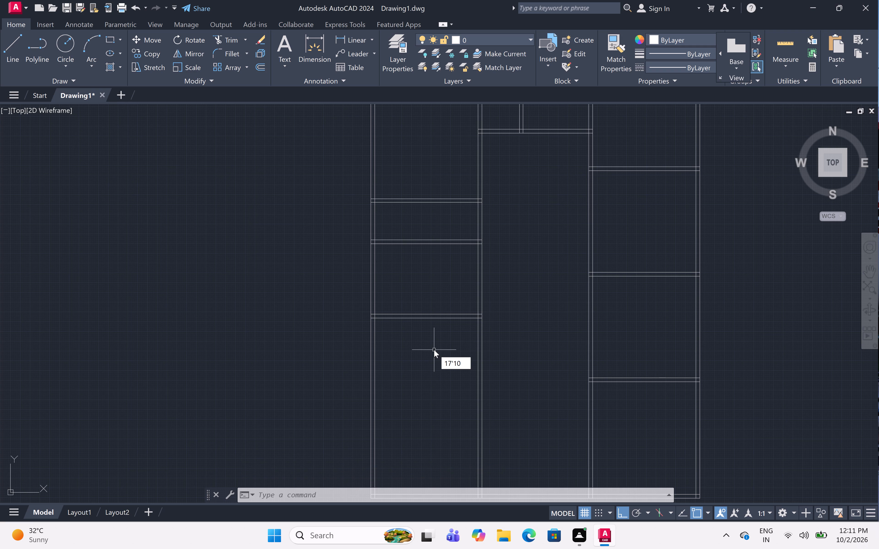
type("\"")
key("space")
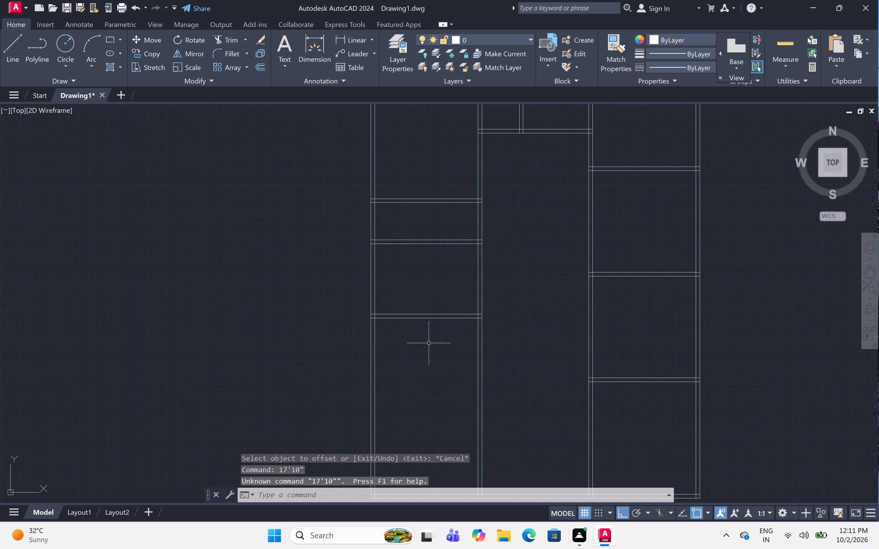
Offset the inner line of the left outer wall 17'10" to the right, into the middle bay.
key("o")
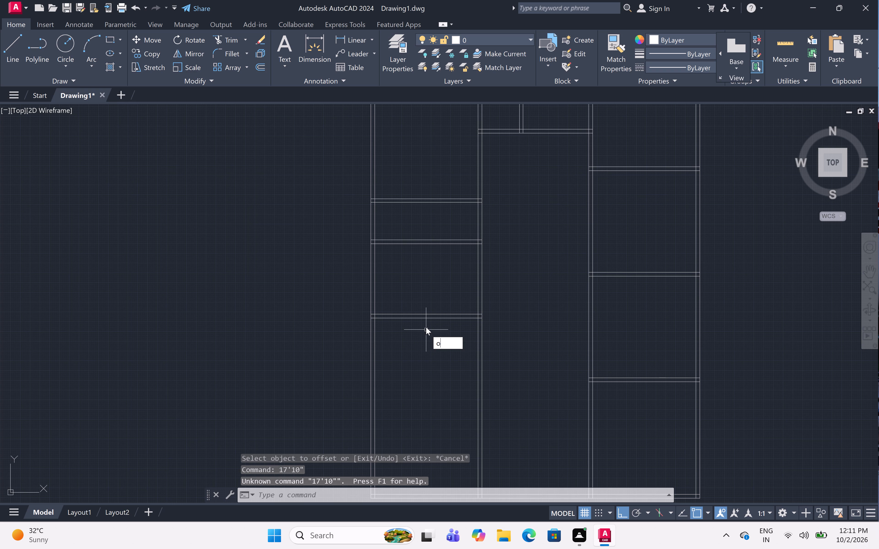
type("ff")
key("space")
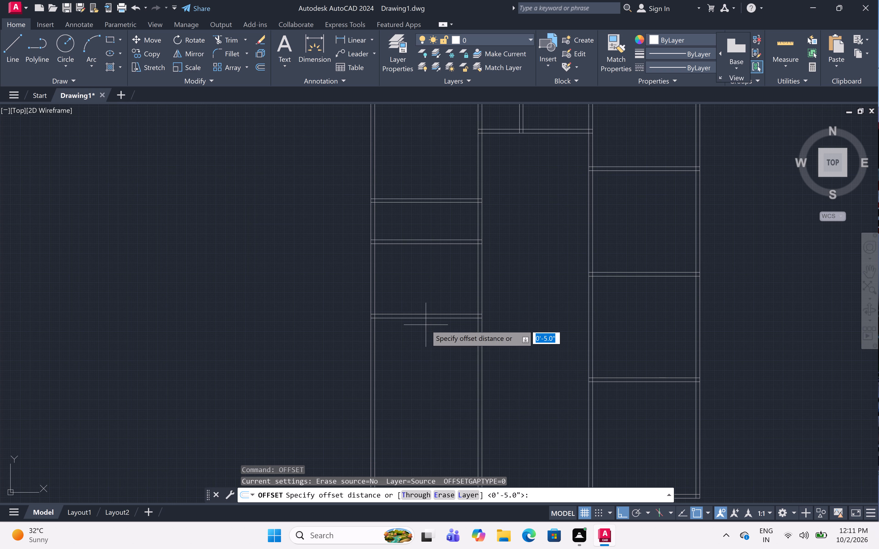
key("1")
key("7")
key("apostrophe")
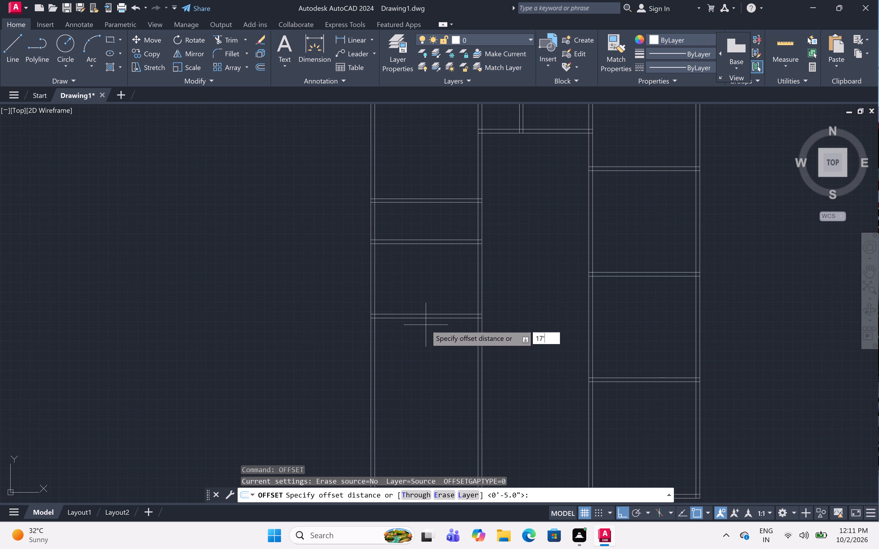
key("1")
key("0")
key("shift+quotedbl")
key("space")
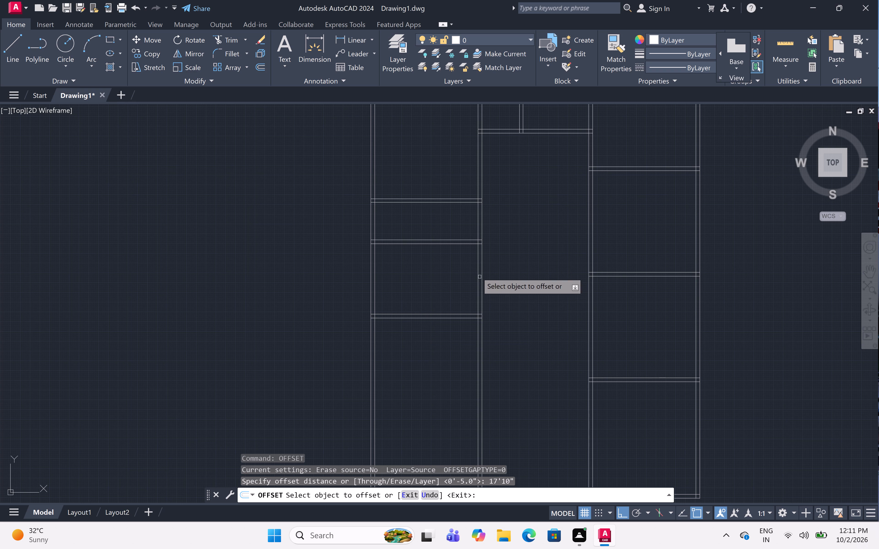
left_click(375, 291)
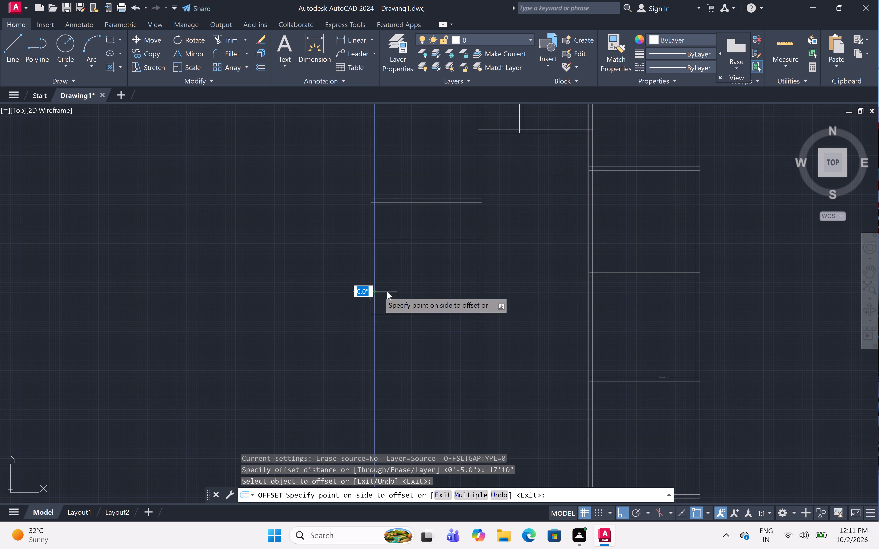
double_click(503, 291)
key("space")
Offset the new vertical line in the middle bay 5" to the right to form the wall's thickness.
key("space")
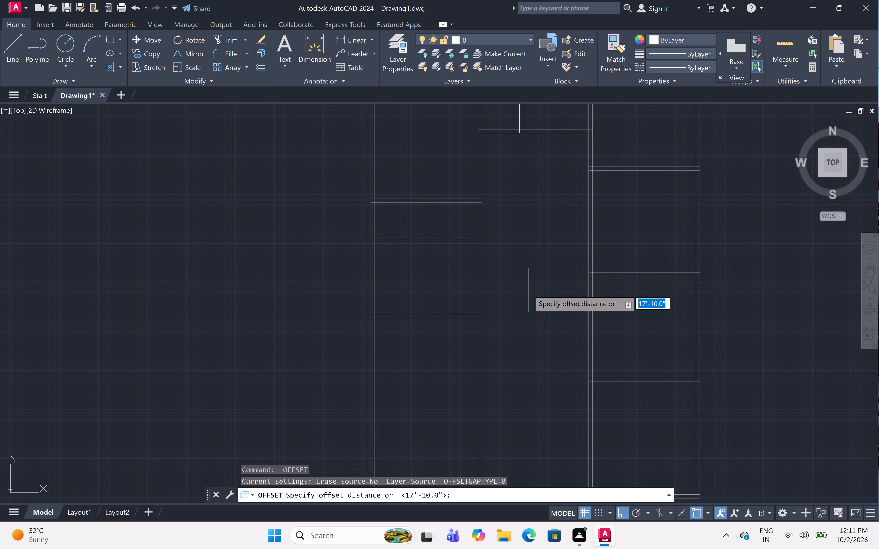
key("5")
type("\"")
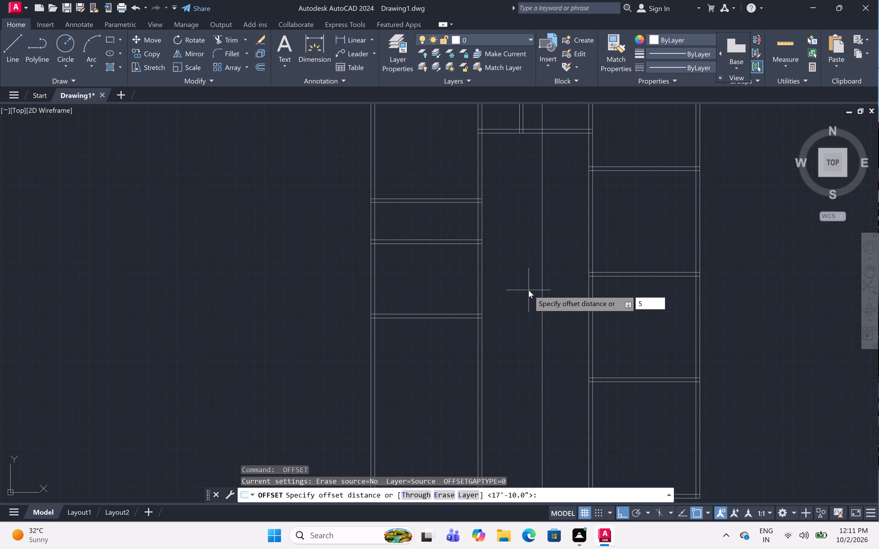
key("space")
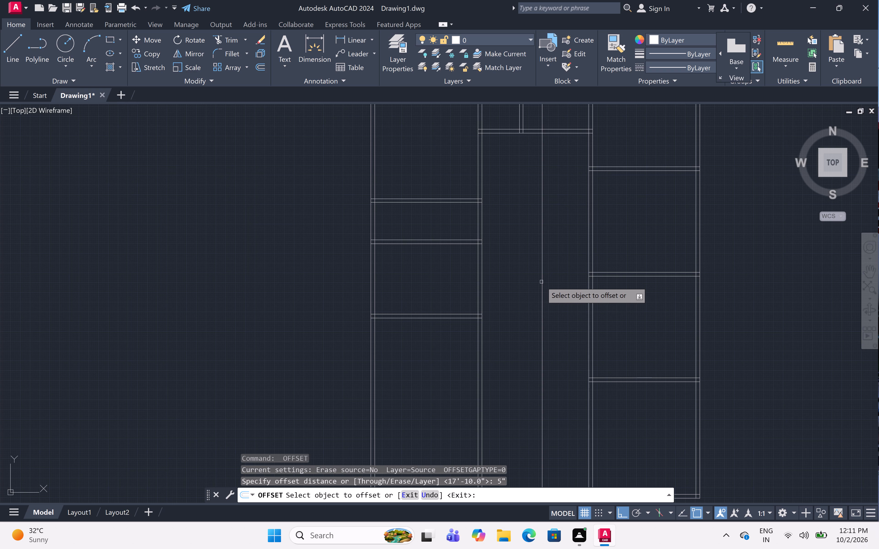
double_click(541, 282)
left_click(582, 281)
key("Escape")
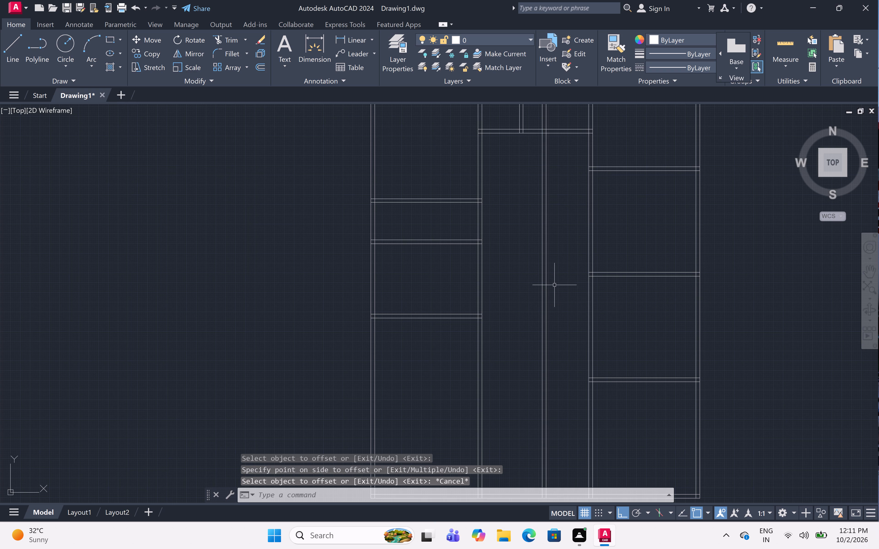
Extend both lines of the left bay's two lowest partitions to the far line of the new middle-bay wall.
type("ex")
key("space")
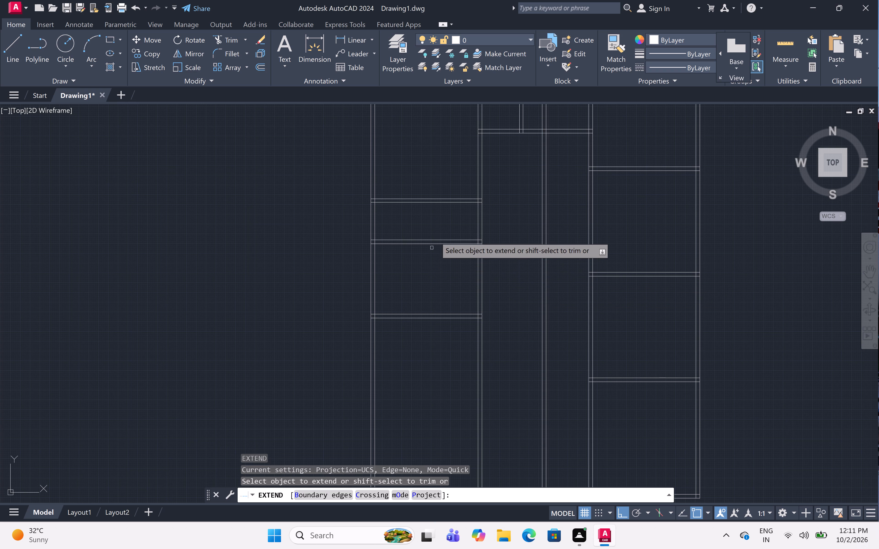
left_click(443, 224)
double_click(443, 279)
left_click(443, 281)
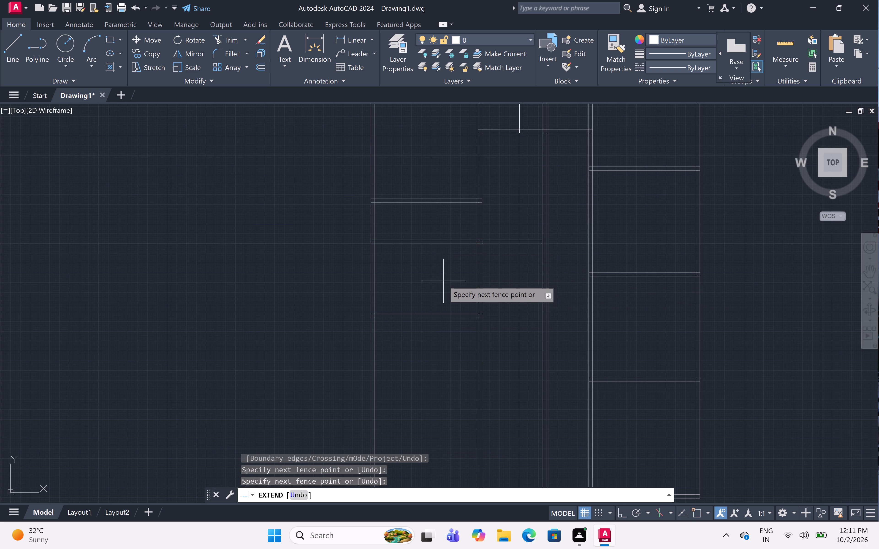
left_click(446, 354)
left_click(502, 222)
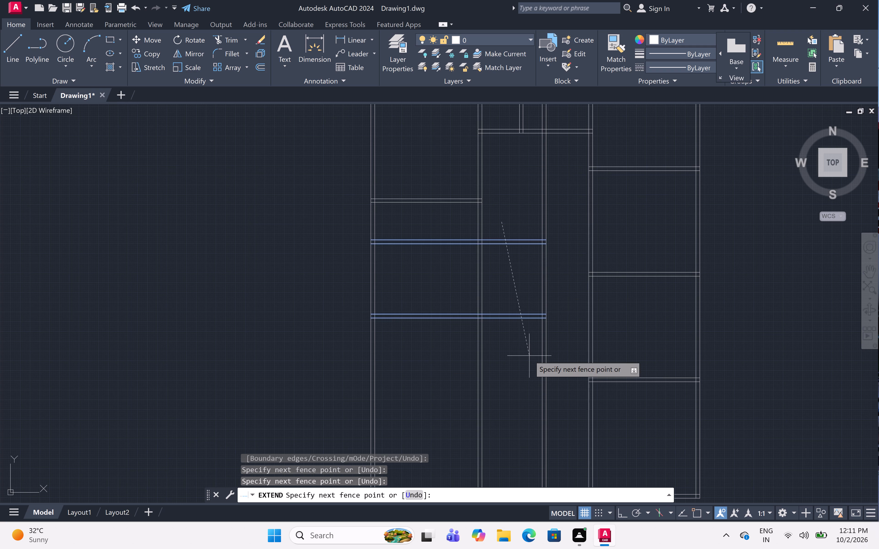
left_click(529, 356)
key("Escape")
Trim the new middle-bay wall lines above and below the two extended partitions.
scroll(567, 321, "up", 2)
scroll(567, 321, "down", 1)
scroll(567, 321, "up", 2)
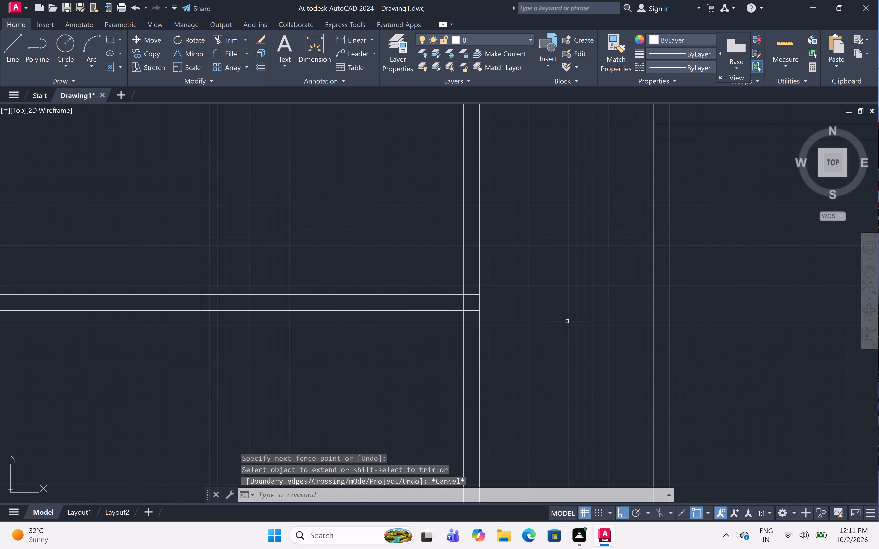
scroll(567, 321, "down", 1)
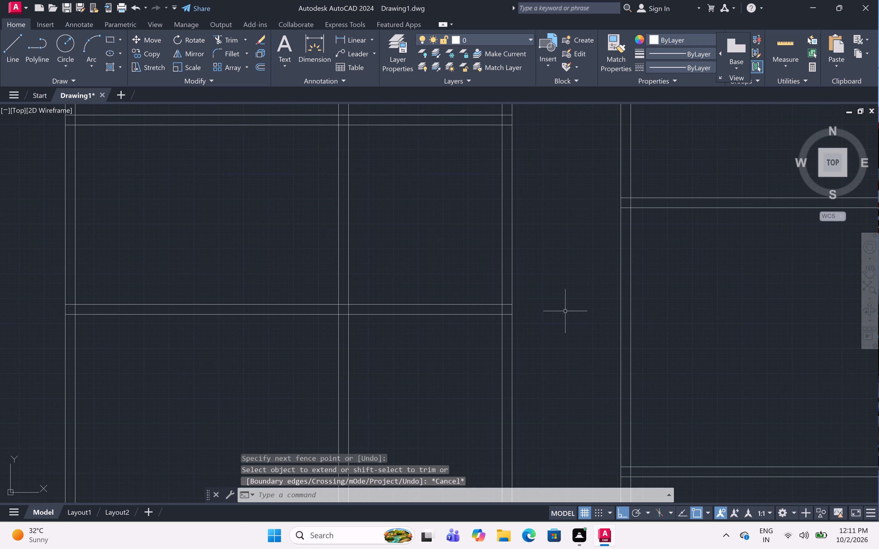
type("tr")
key("space")
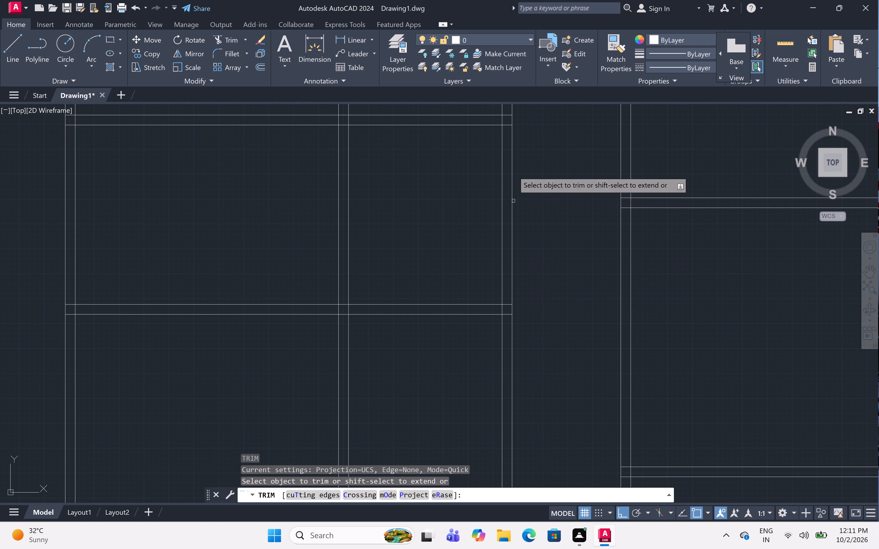
left_click(515, 108)
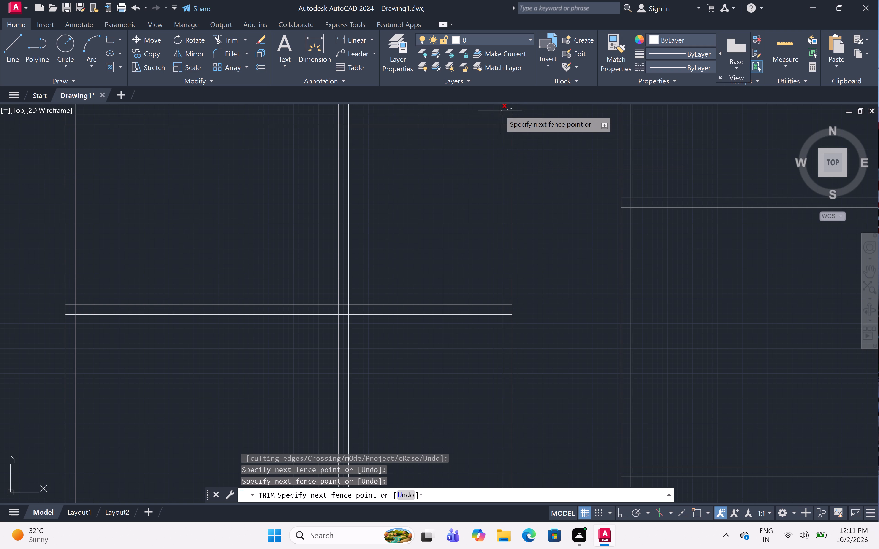
left_click(451, 109)
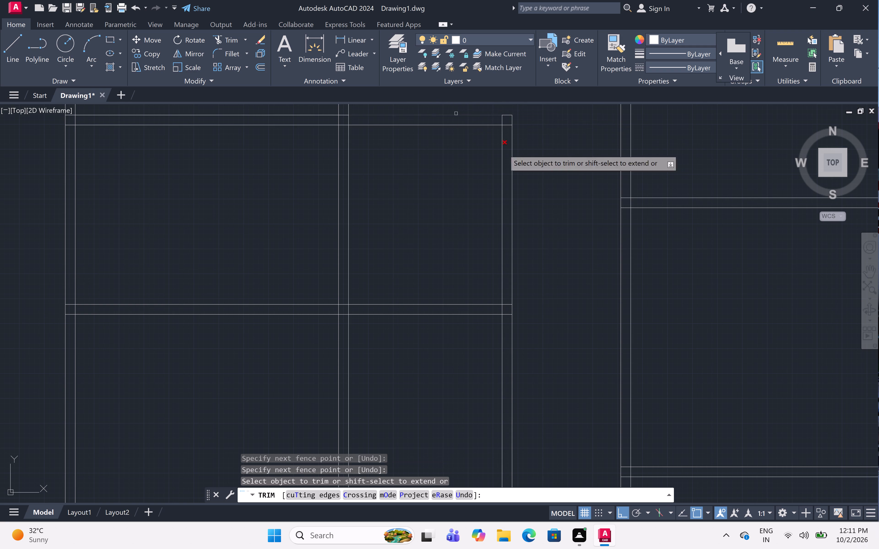
left_click(527, 353)
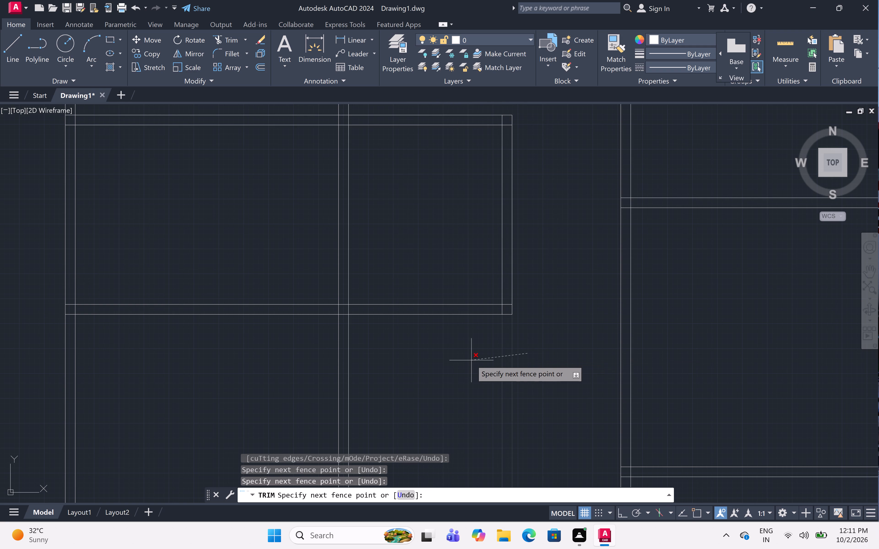
double_click(471, 360)
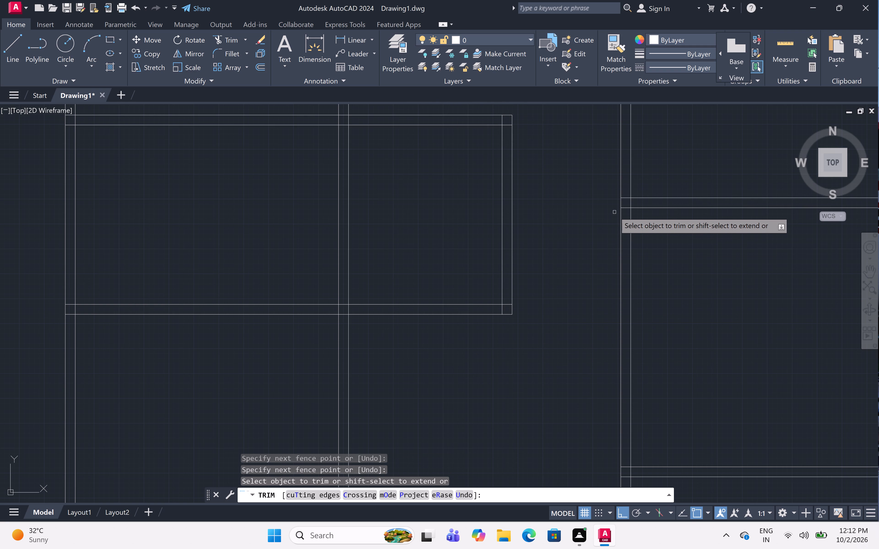
key("Escape")
Trim the wall lines between the left and middle bays where they cross the room between the two extended partitions.
scroll(585, 198, "down", 3)
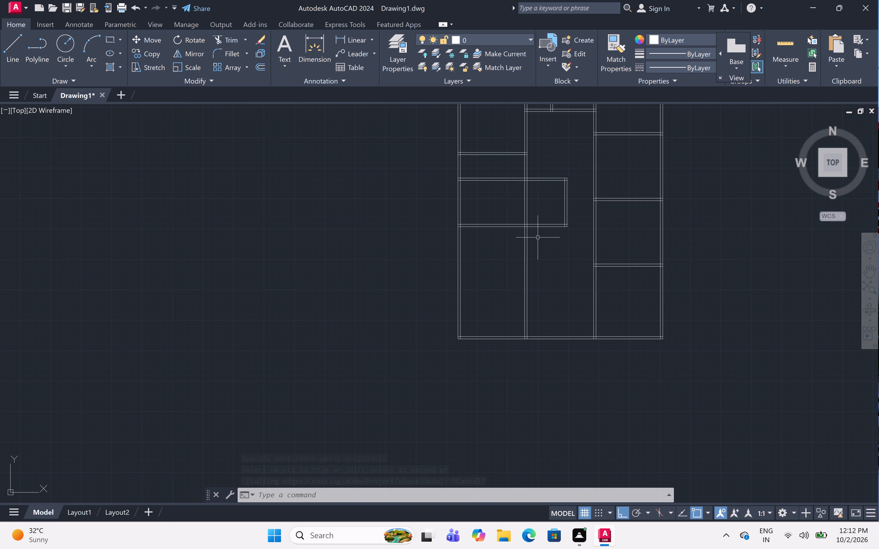
type("tr")
key("space")
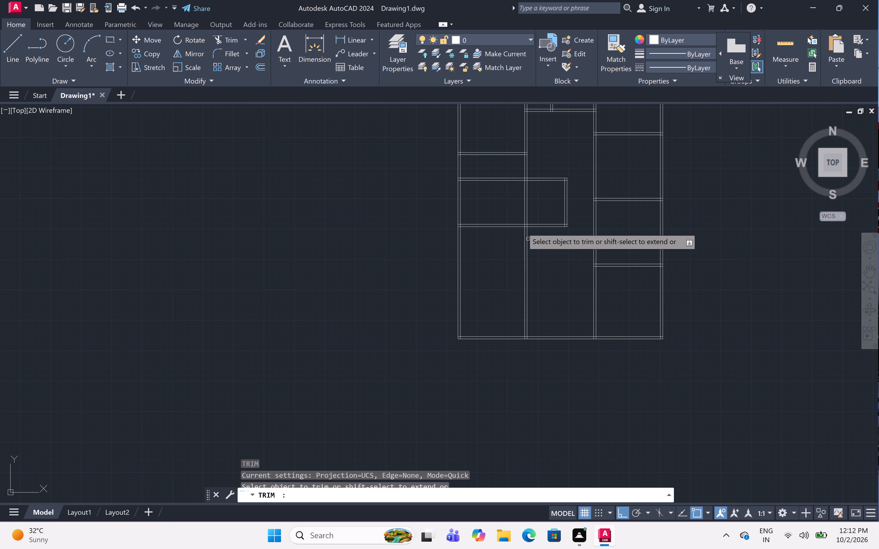
left_click(534, 204)
double_click(482, 211)
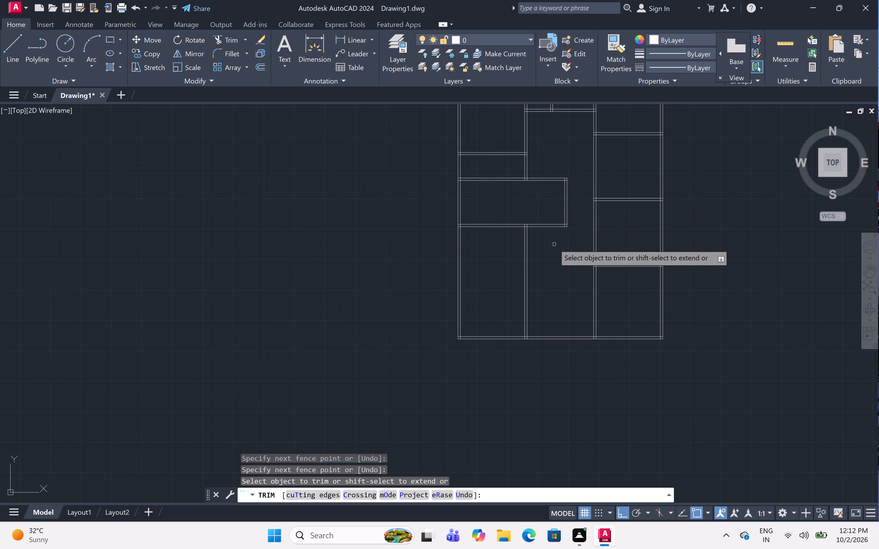
left_click(554, 244)
left_click(552, 244)
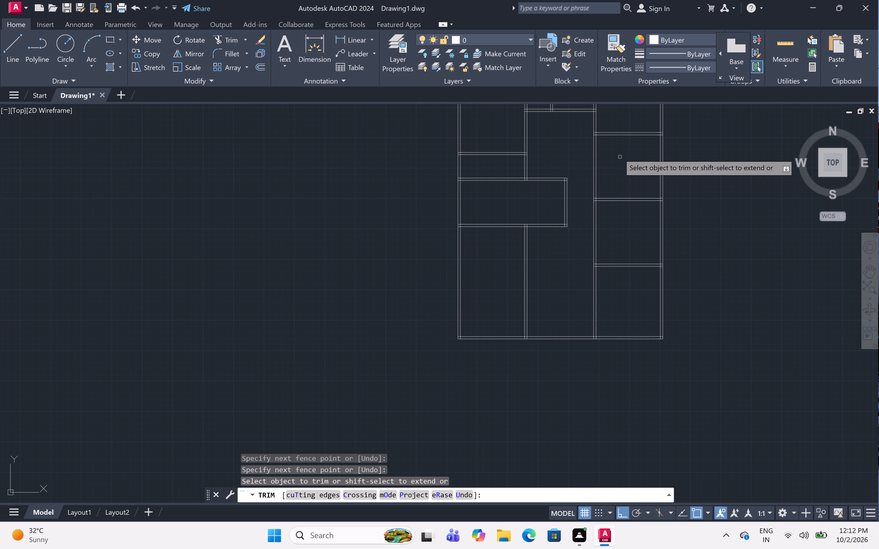
scroll(618, 149, "up", 3)
scroll(618, 149, "down", 2)
key("Escape")
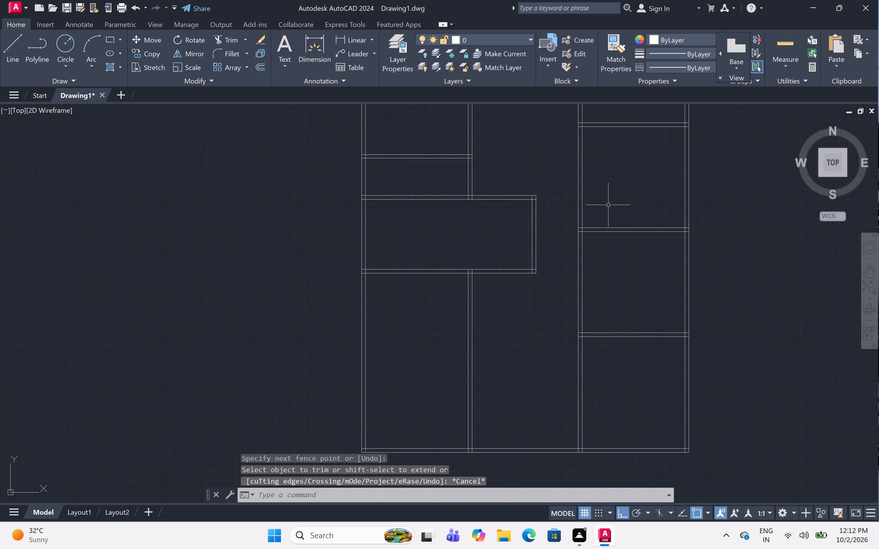
Extend both lines of the right bay's middle partition leftward to the inner line of the new room's end wall.
type("ex")
key("space")
left_click(607, 212)
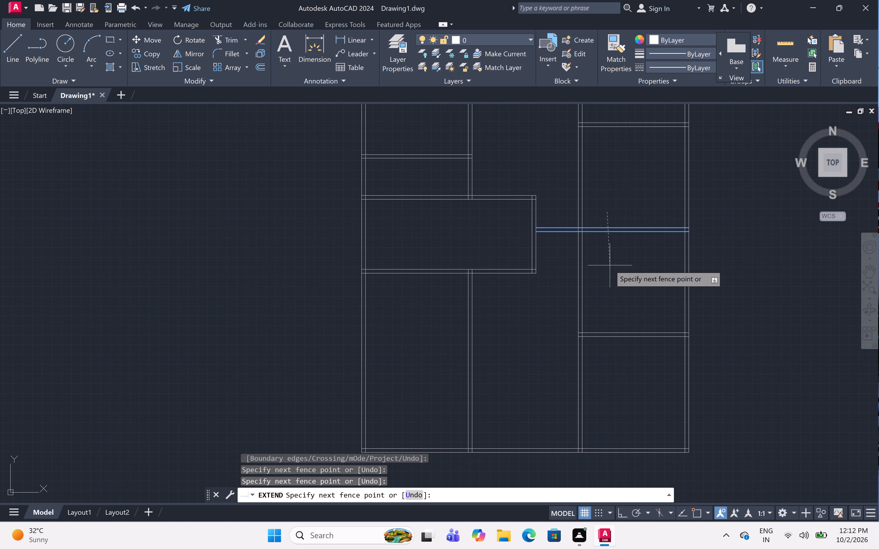
left_click(610, 265)
left_click(549, 207)
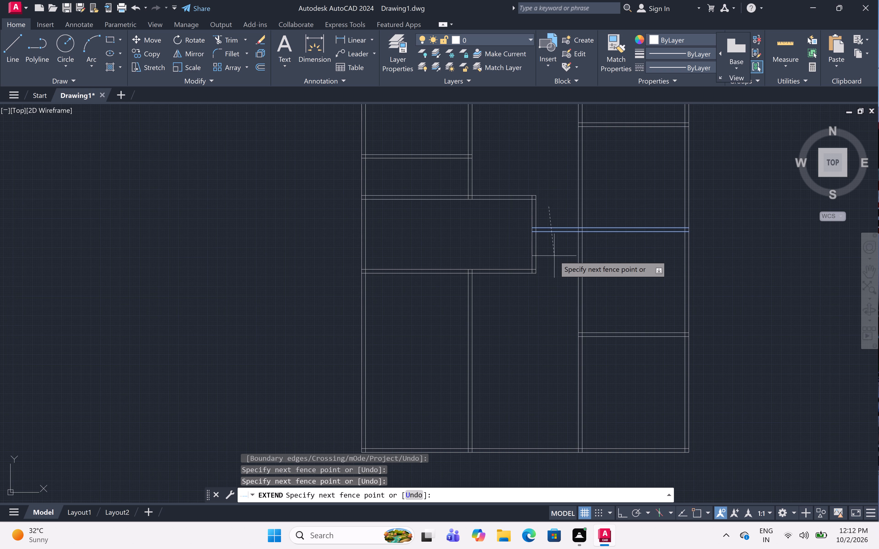
left_click(554, 256)
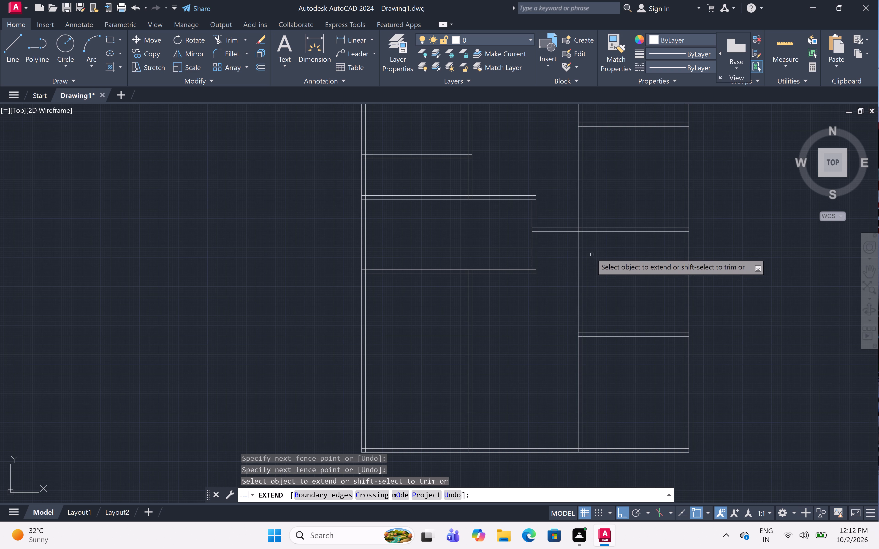
scroll(589, 204, "down", 1)
scroll(589, 204, "up", 1)
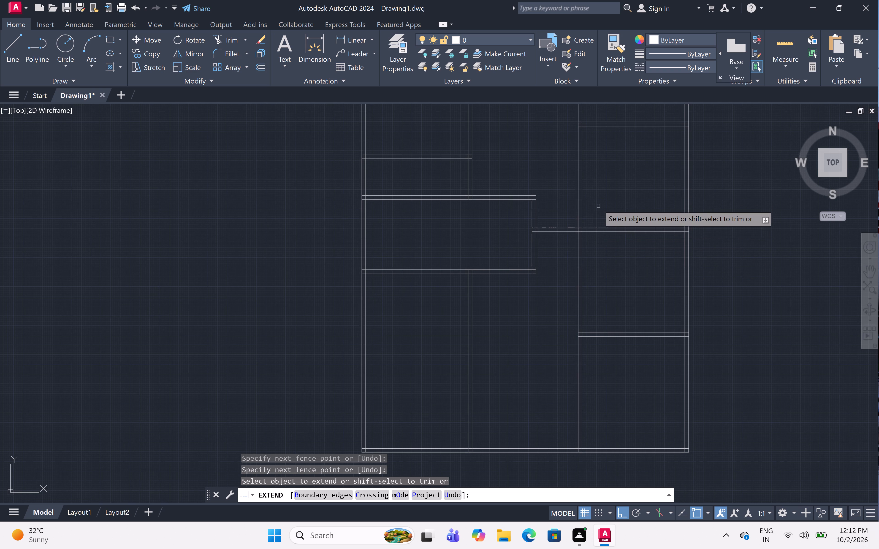
scroll(599, 205, "up", 1)
scroll(599, 205, "down", 4)
scroll(599, 205, "up", 1)
key("Escape")
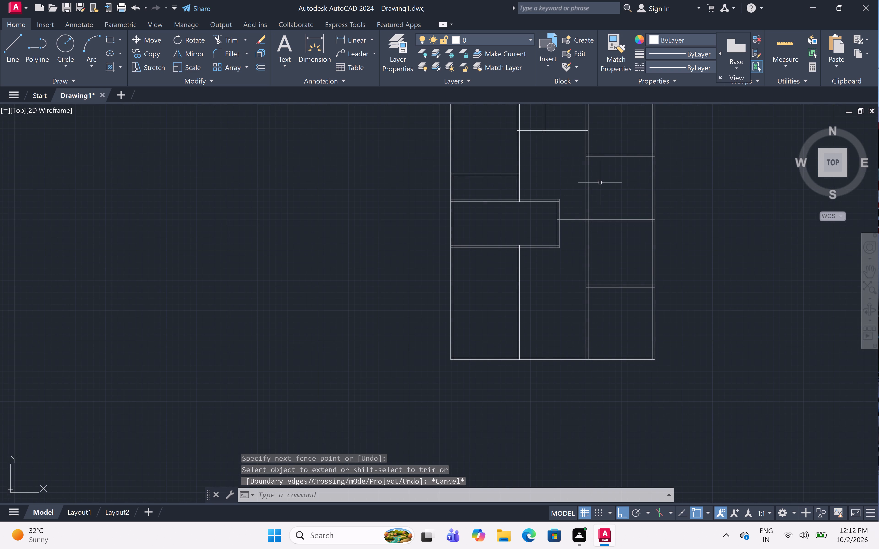
Examine the overall plan and the junction between the extended right-bay partition and the new room's end wall.
scroll(600, 183, "up", 1)
scroll(600, 183, "down", 3)
scroll(600, 183, "up", 1)
scroll(600, 183, "down", 2)
scroll(600, 183, "up", 4)
scroll(600, 188, "down", 4)
scroll(600, 188, "up", 3)
scroll(600, 188, "down", 1)
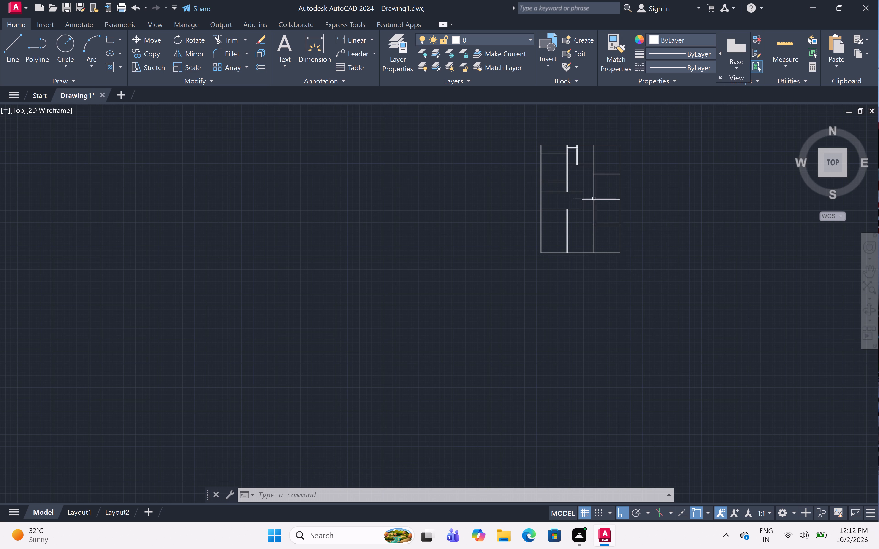
scroll(612, 188, "down", 1)
scroll(612, 188, "up", 1)
scroll(612, 188, "down", 2)
scroll(612, 188, "up", 13)
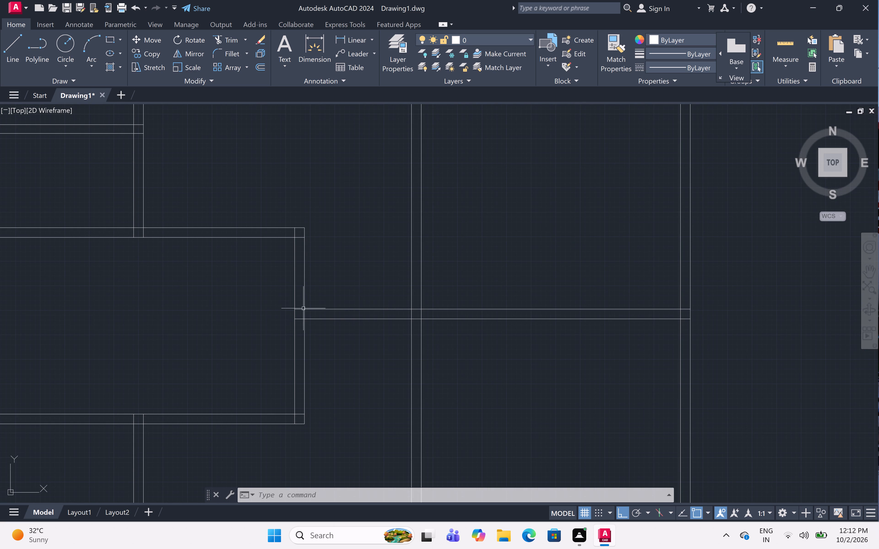
Erase both lines of the middle partition that runs from the new room's end wall across the right bay.
left_click(396, 291)
double_click(344, 351)
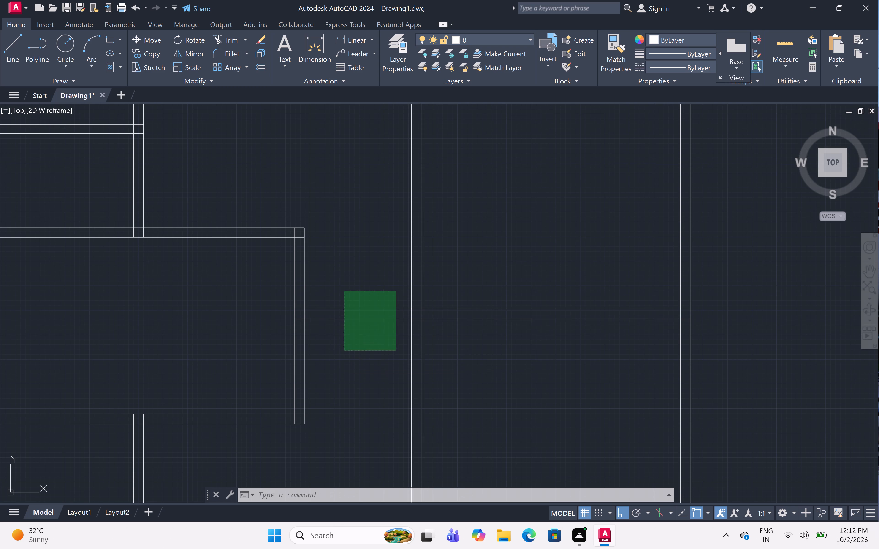
key("Delete")
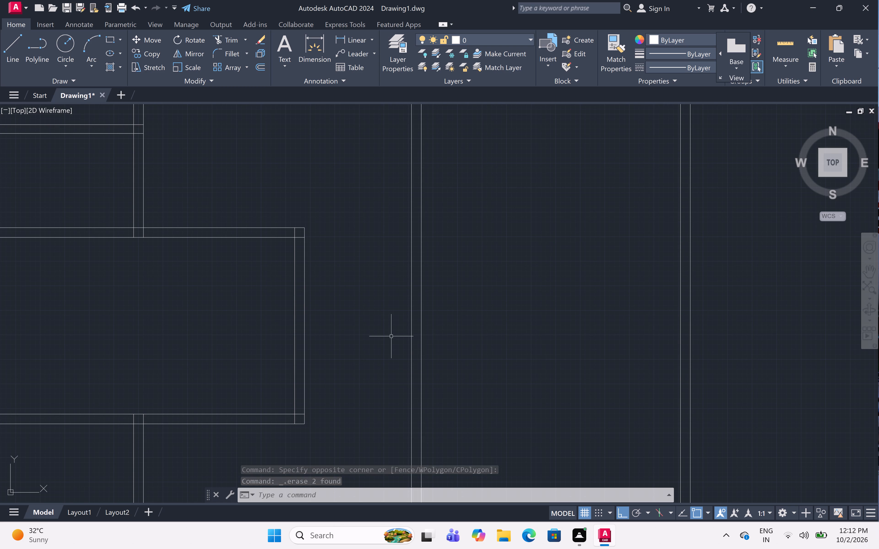
Draw a line along the inner line of the room's end wall, continuing from its midpoint horizontally to the right bay's outermost wall line.
type("l")
key("space")
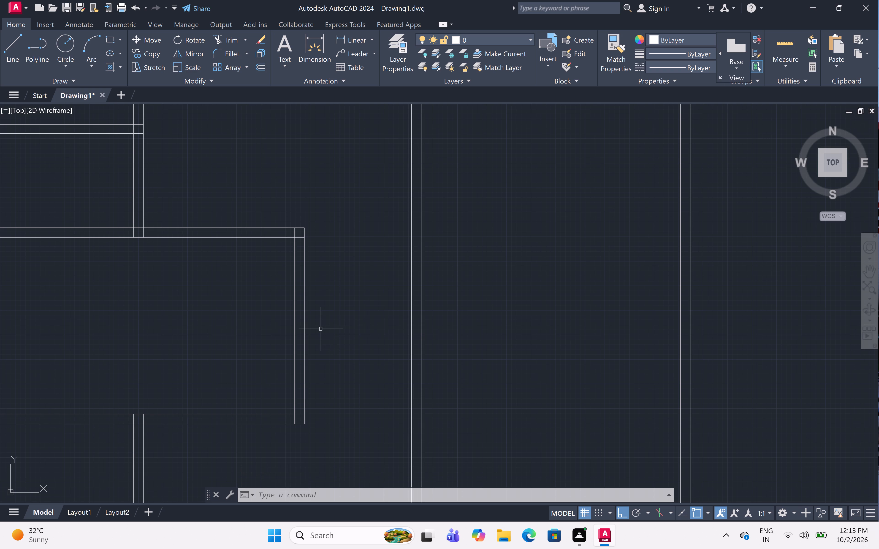
left_click(293, 227)
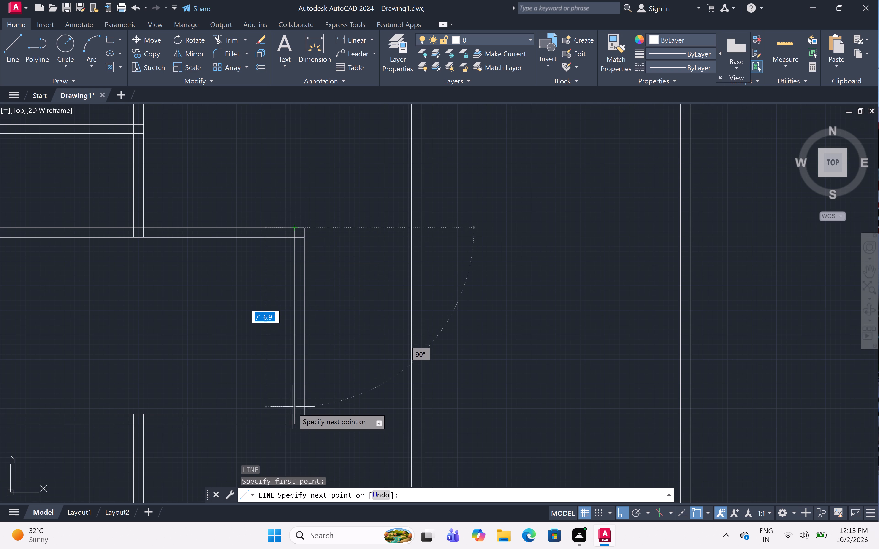
left_click(292, 425)
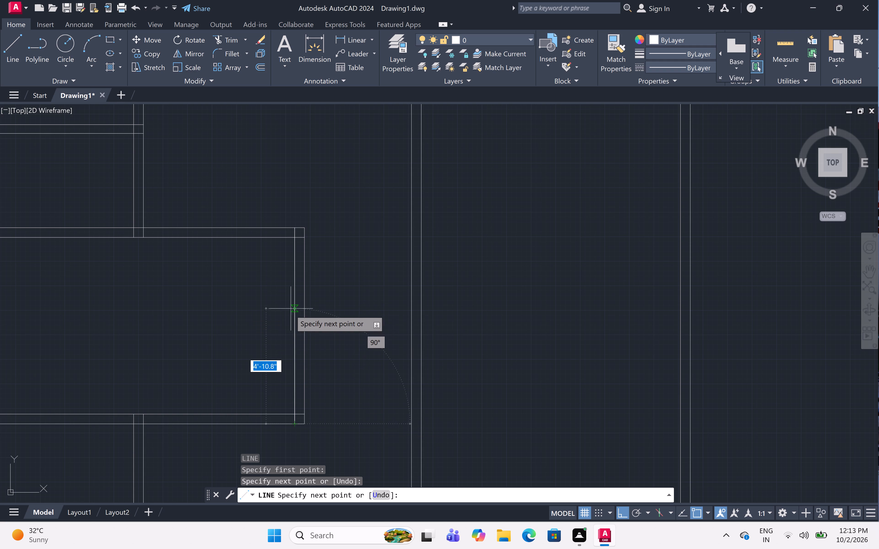
double_click(293, 328)
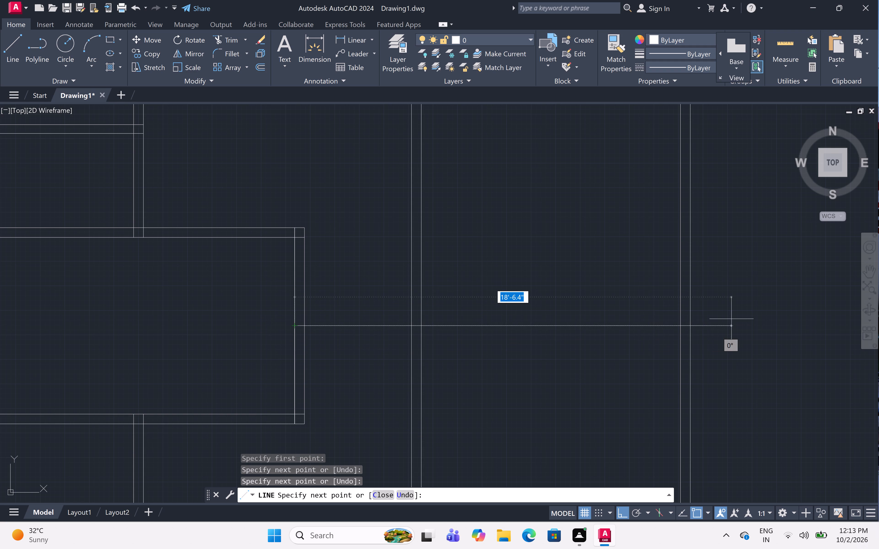
left_click(688, 325)
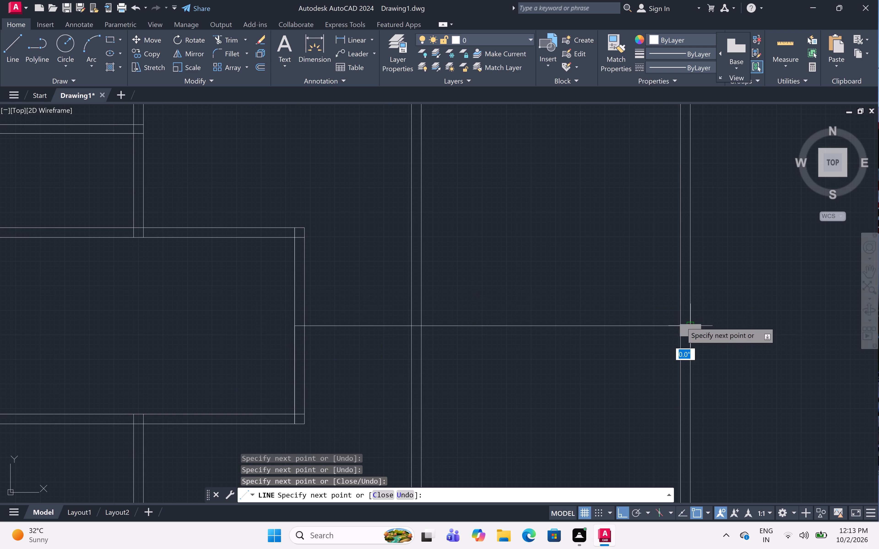
key("Escape")
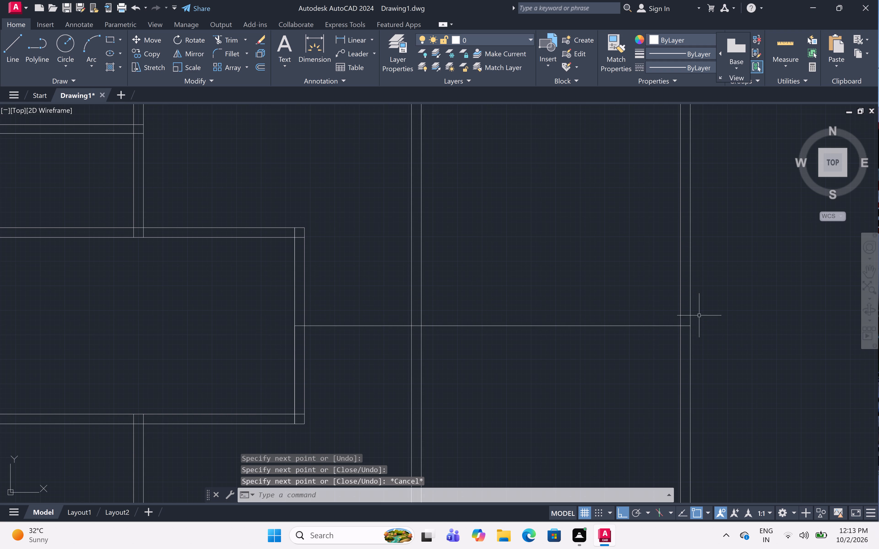
Offset the new horizontal centre line 2.5" to both sides to form the partition.
type("off")
key("space")
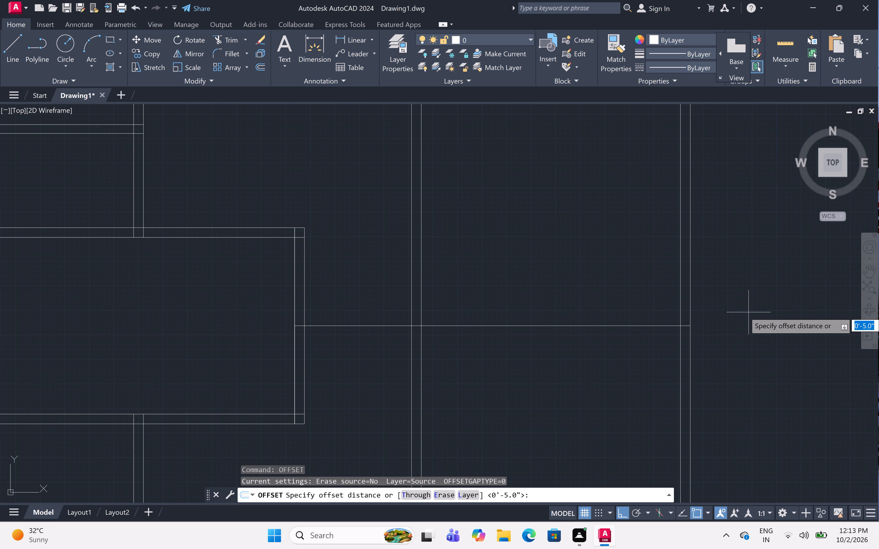
key("2")
type(".5\"")
key("space")
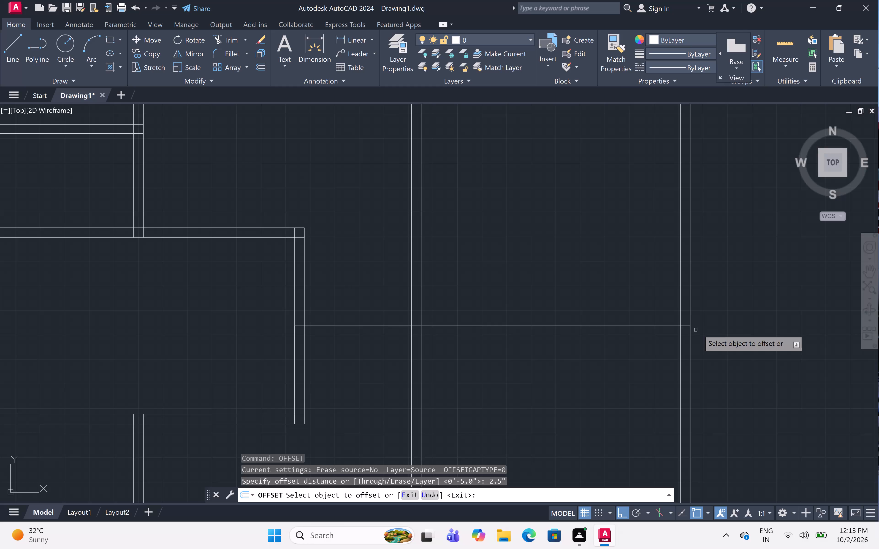
left_click(562, 325)
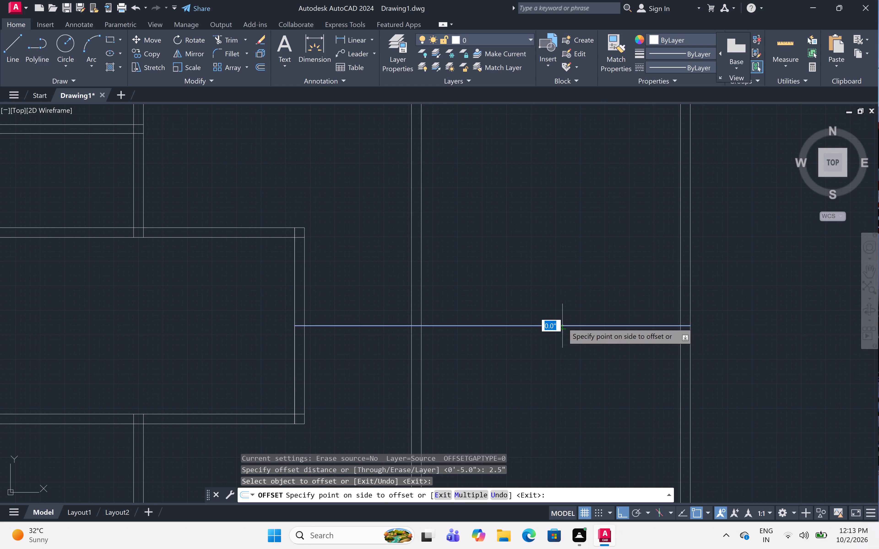
left_click(566, 296)
left_click(572, 325)
left_click(573, 374)
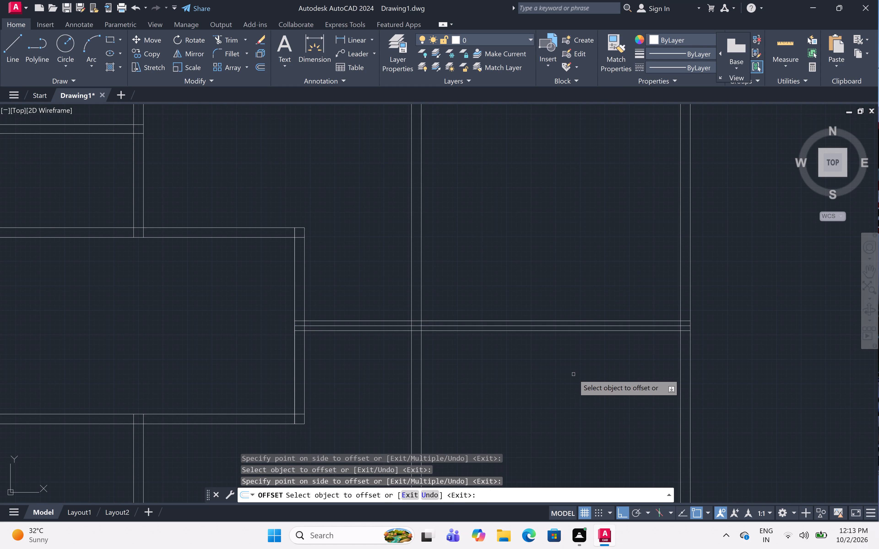
key("Escape")
Trim the partition's centre line across the right bay and within the outer right wall.
key("t")
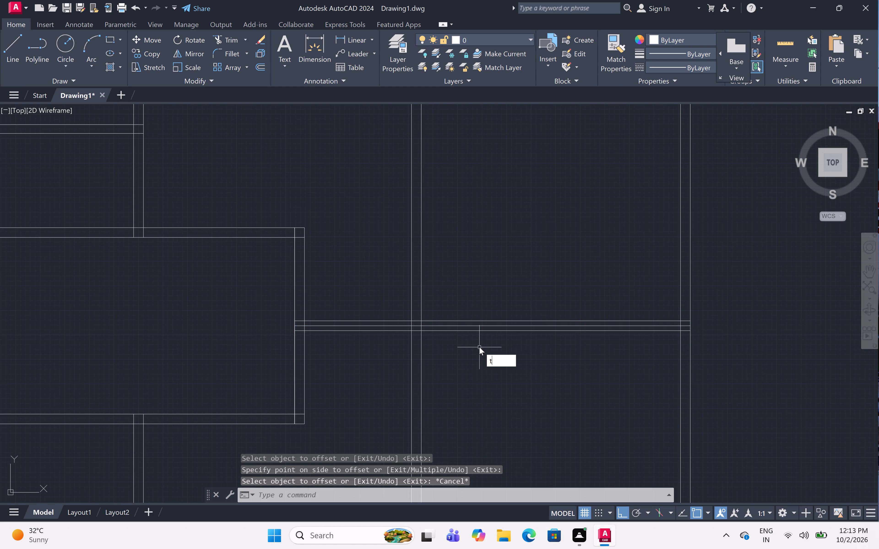
key("r")
key("space")
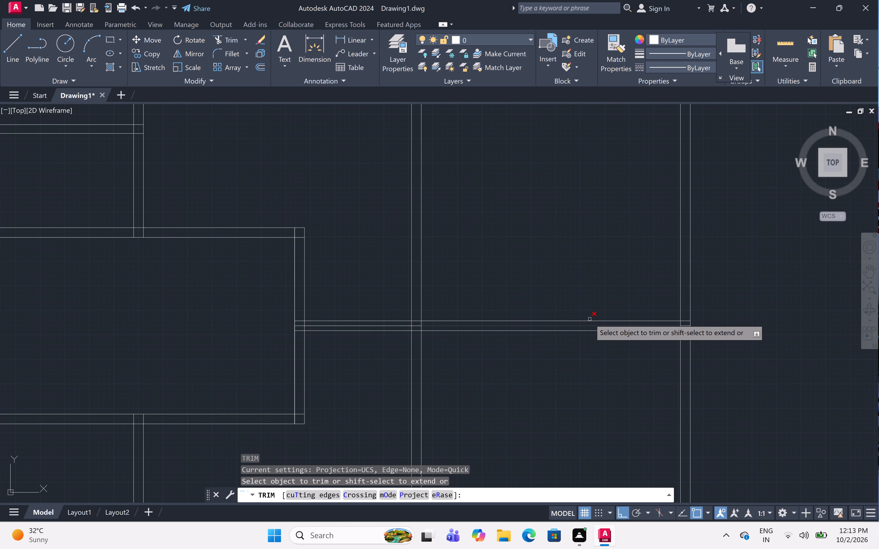
left_click(598, 325)
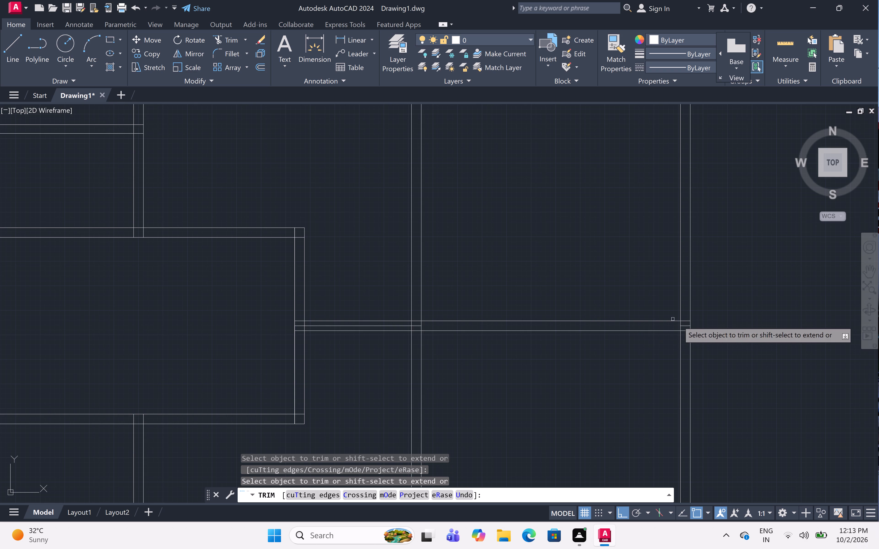
scroll(690, 333, "up", 1)
scroll(690, 333, "down", 1)
scroll(690, 333, "up", 2)
scroll(690, 333, "down", 1)
scroll(690, 333, "up", 1)
left_click(679, 317)
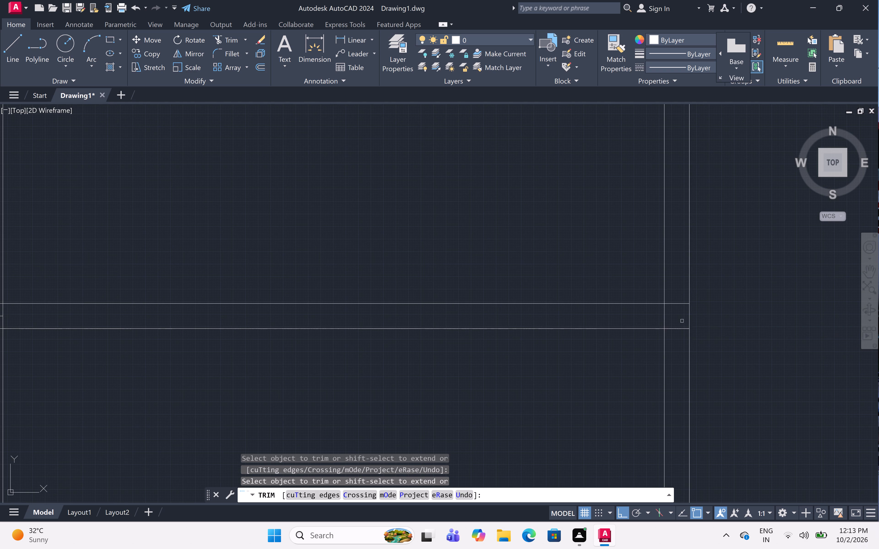
Trim the remaining centre line pieces between the middle and right bays' shared wall and the room's end wall.
scroll(760, 390, "down", 5)
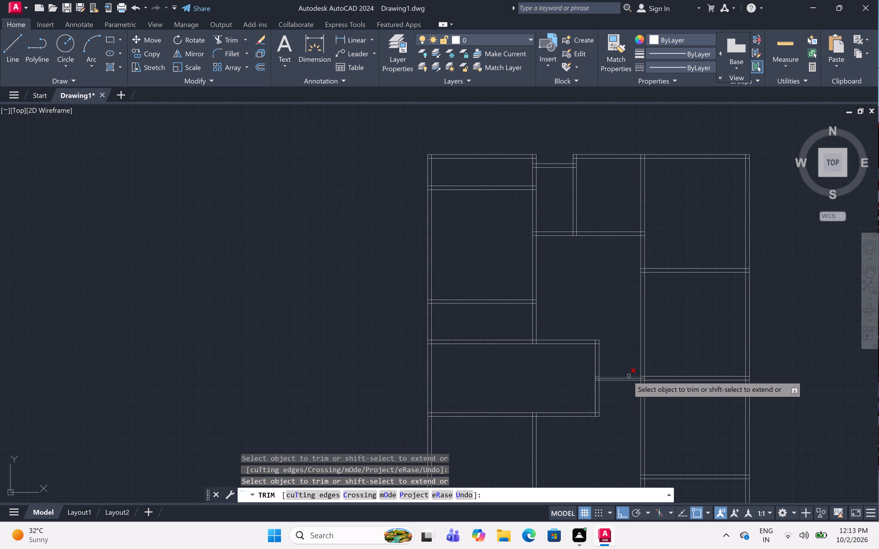
scroll(625, 379, "up", 10)
scroll(625, 379, "down", 3)
scroll(625, 379, "up", 2)
scroll(625, 378, "down", 5)
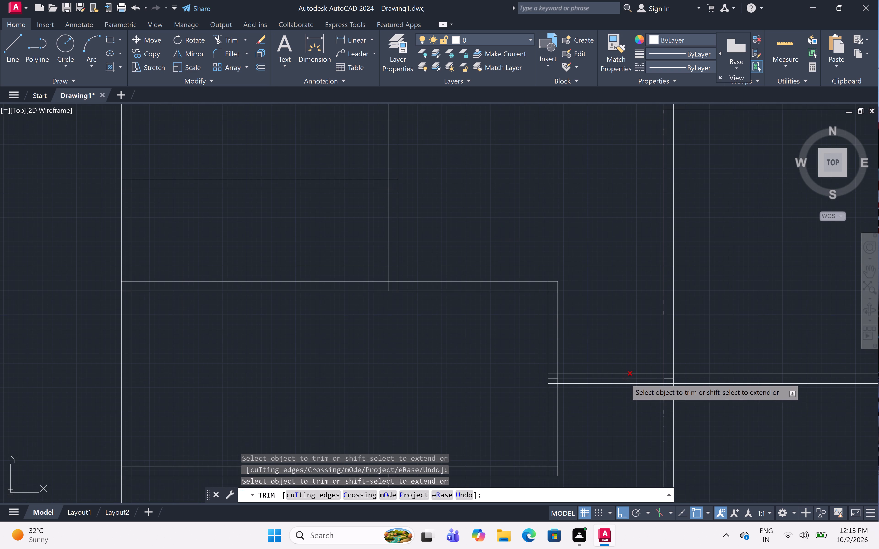
scroll(654, 378, "up", 3)
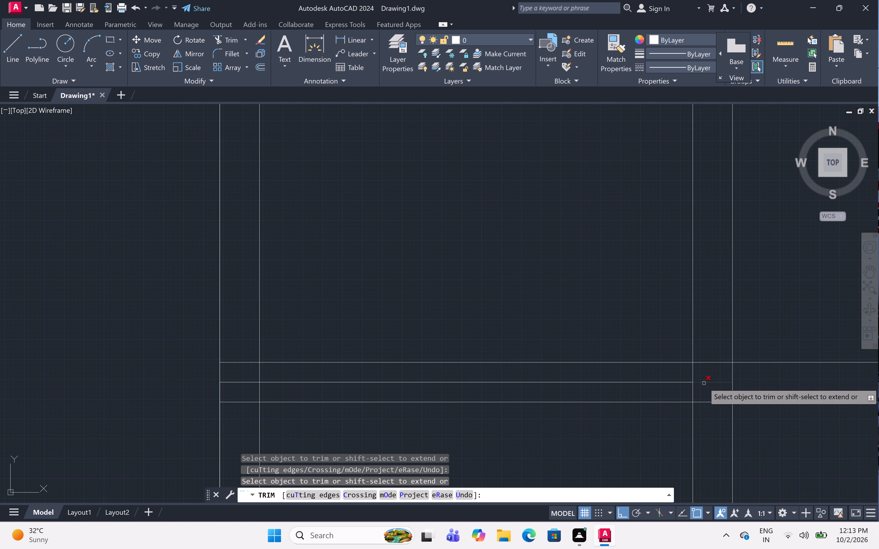
left_click(704, 383)
double_click(654, 383)
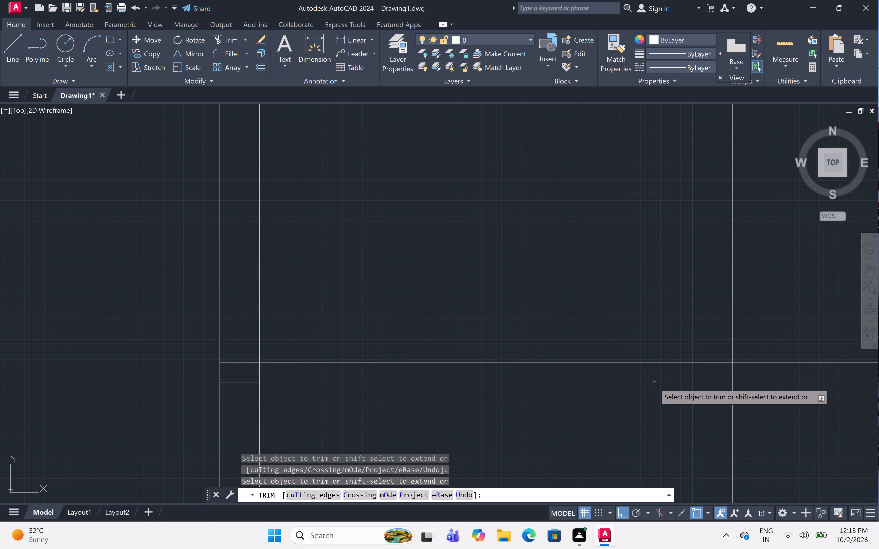
left_click(241, 382)
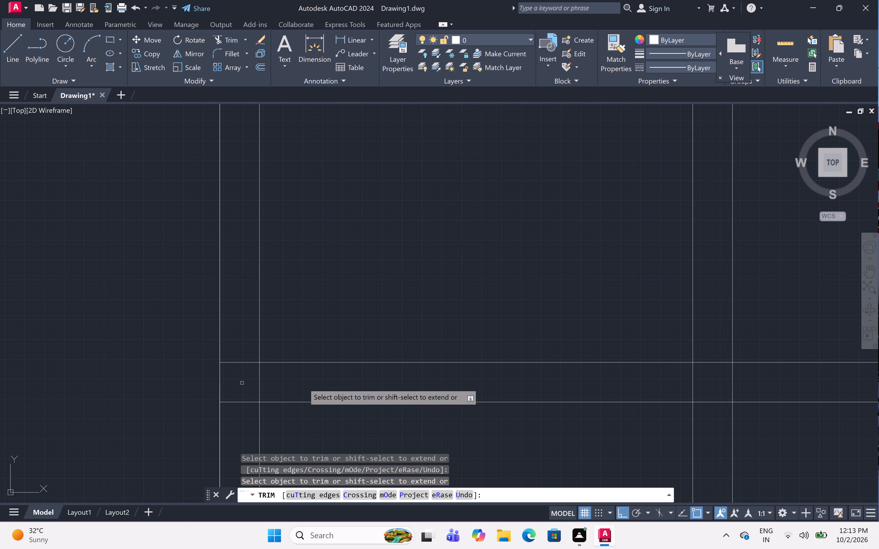
scroll(385, 378, "down", 6)
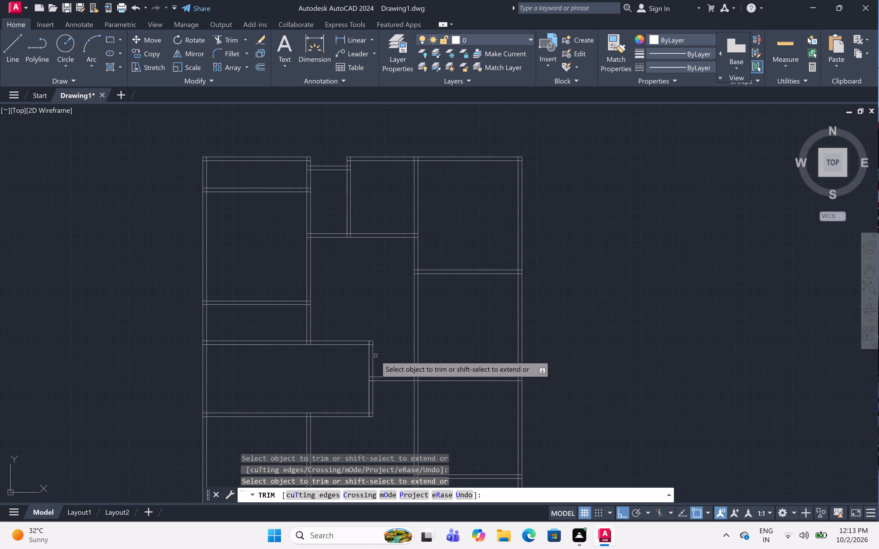
Create a new layer with the DASHEDX2 linetype, loading that linetype from acad.lin.
left_click(406, 61)
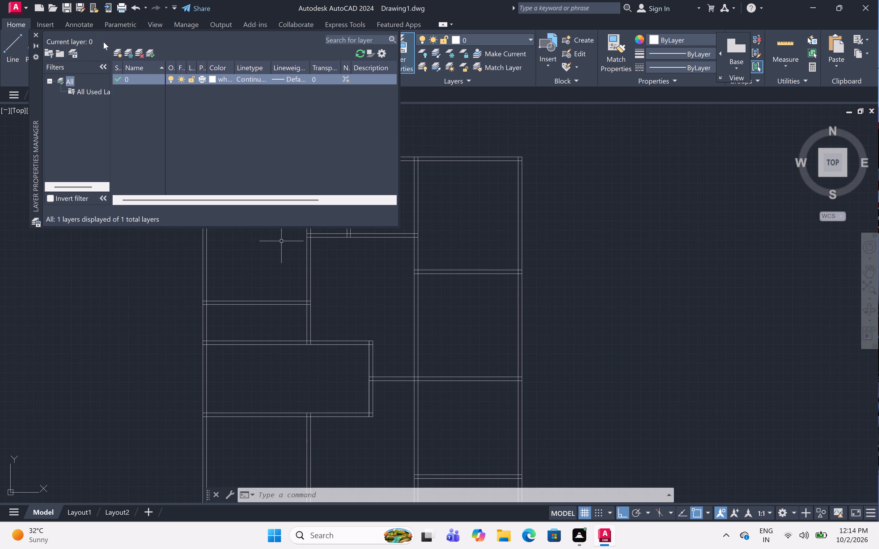
right_click(183, 97)
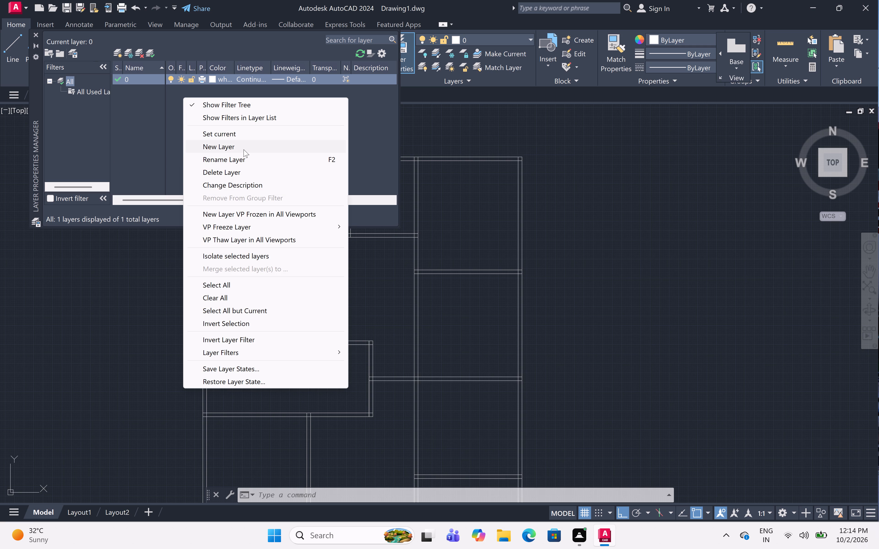
left_click(244, 149)
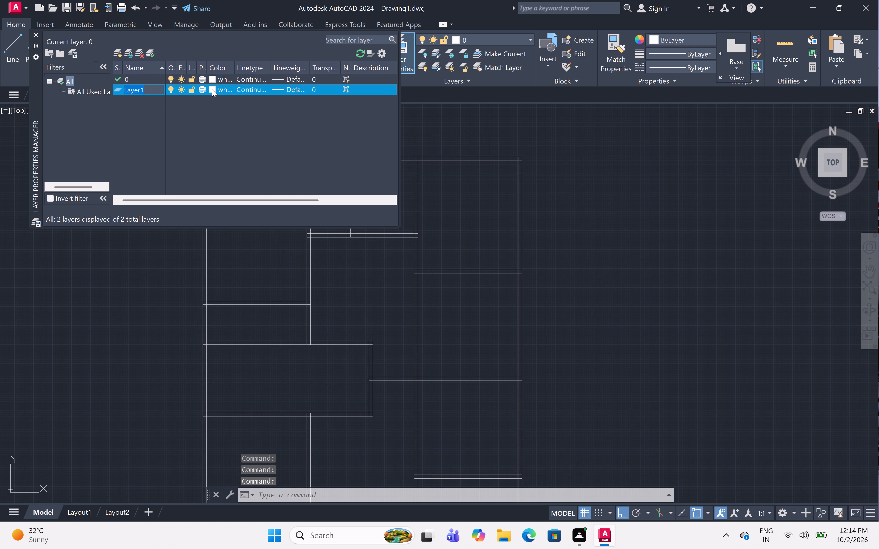
left_click(247, 91)
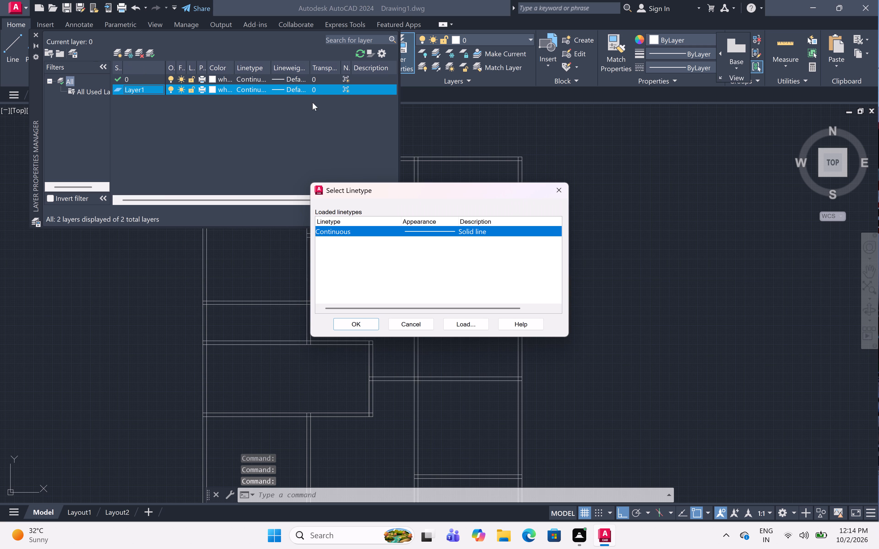
left_click(480, 321)
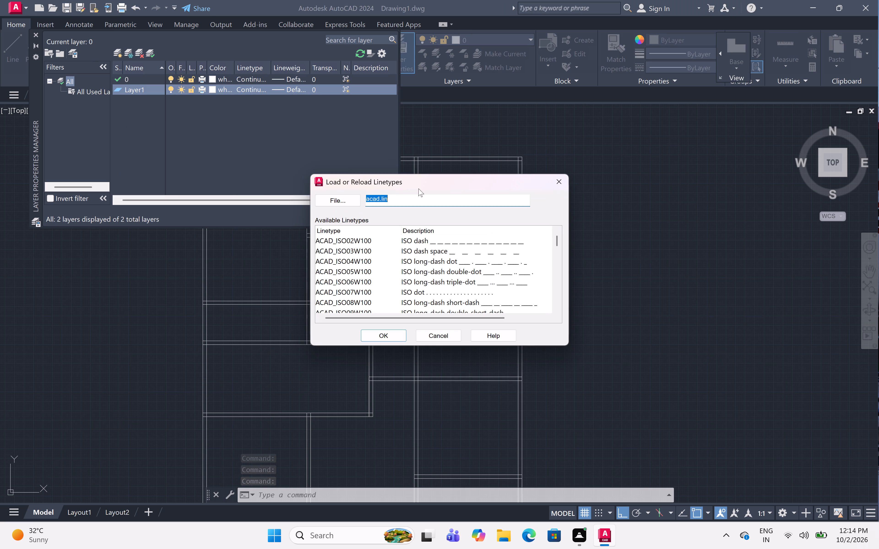
scroll(427, 242, "down", 8)
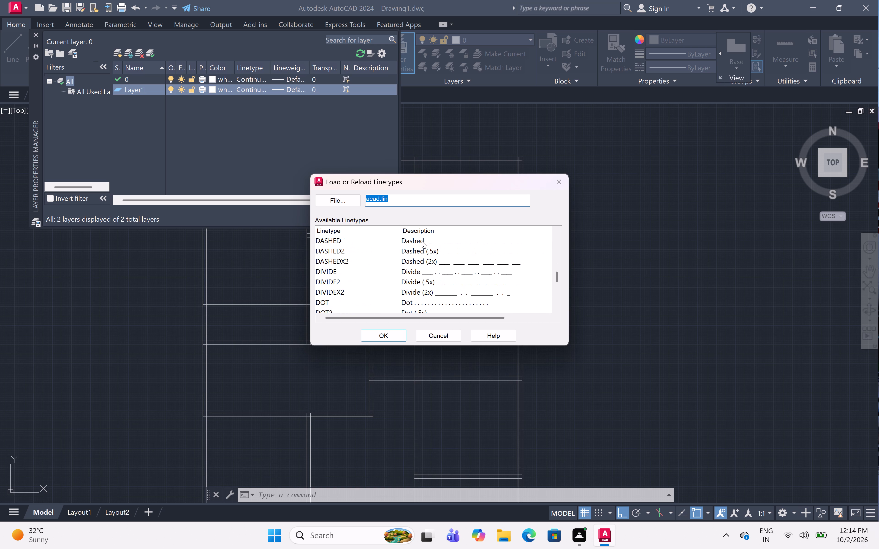
left_click(422, 259)
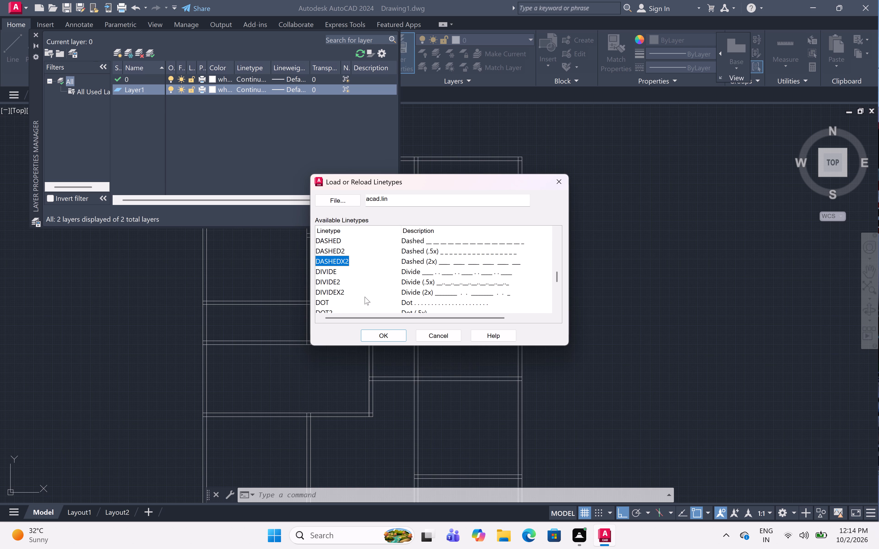
left_click(392, 333)
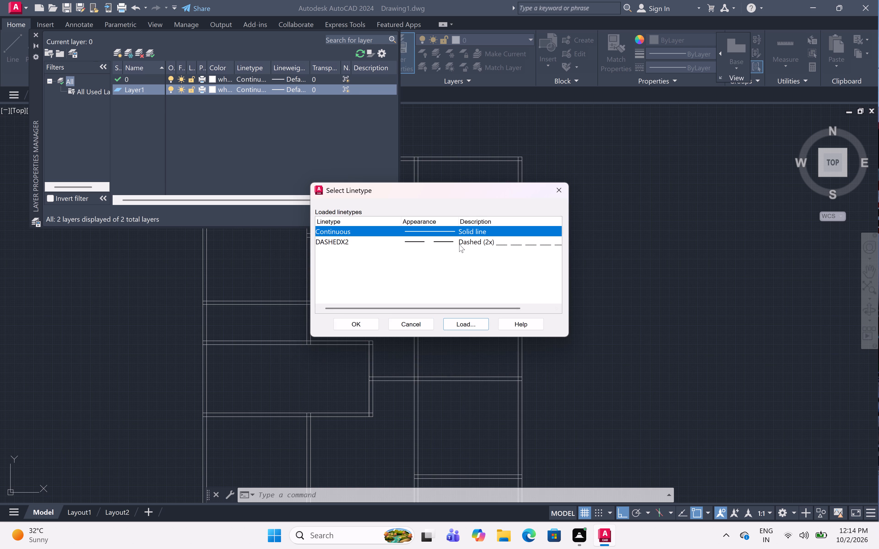
left_click(463, 239)
left_click(346, 322)
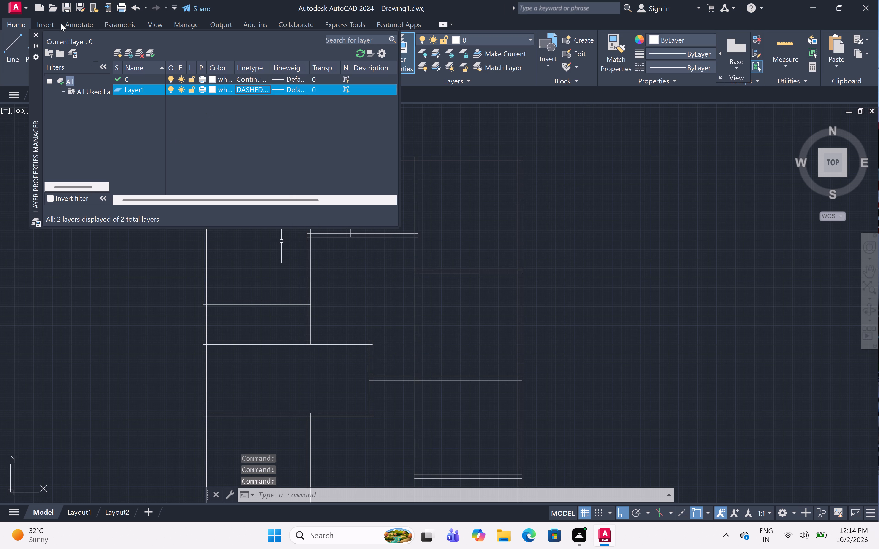
left_click(35, 36)
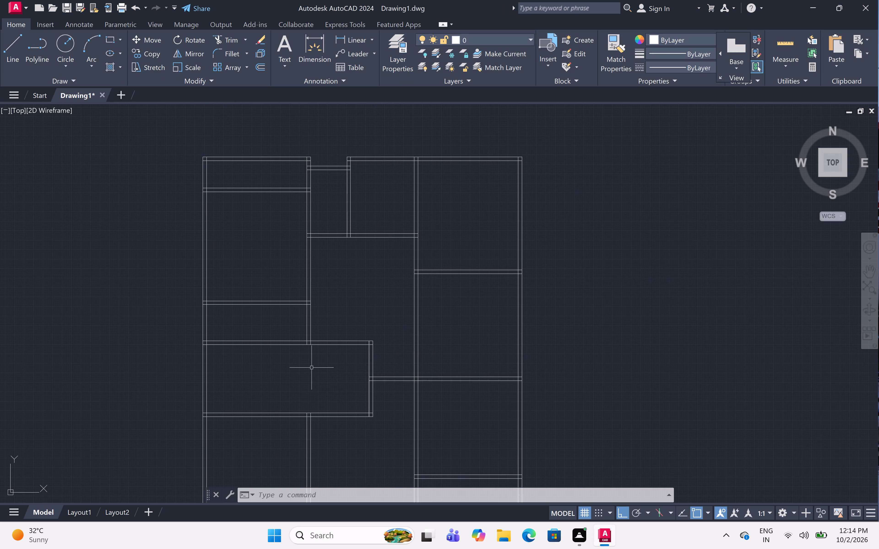
Trim both lines of the middle and right bays' shared wall above and below the horizontal partition, up to the neighbouring rooms' walls.
scroll(398, 380, "up", 2)
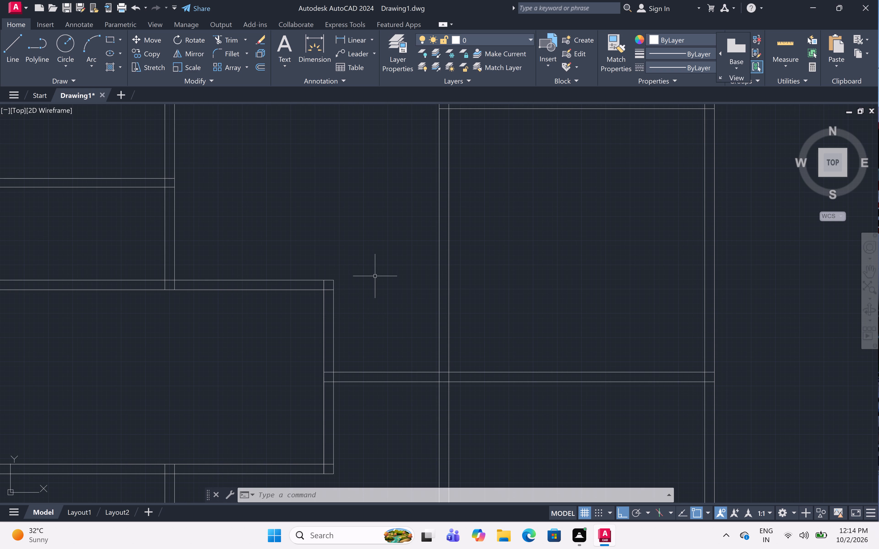
type("tr")
key("space")
left_click(396, 260)
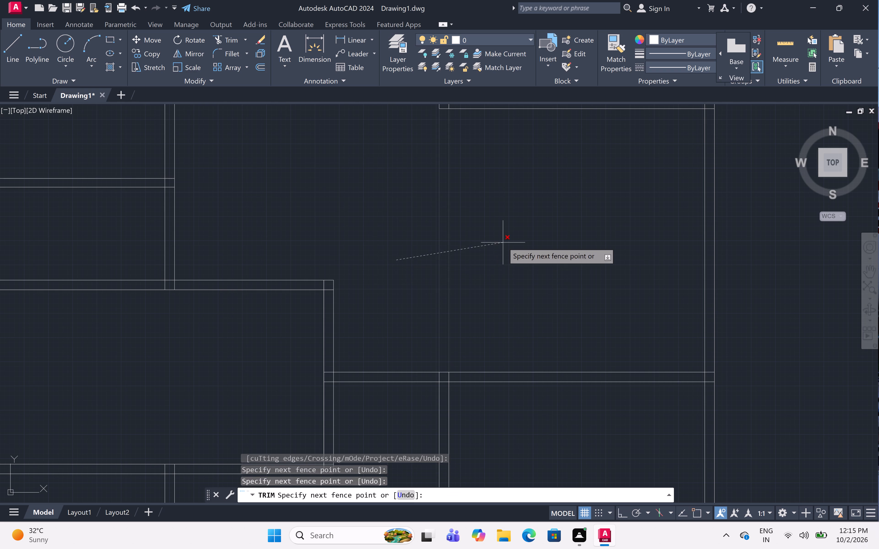
left_click(503, 242)
scroll(503, 242, "down", 1)
left_click(503, 372)
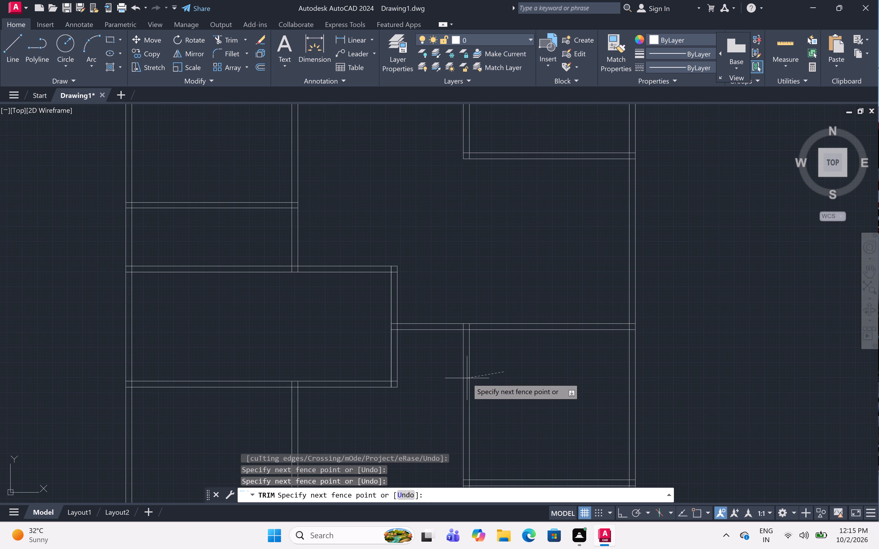
left_click(439, 381)
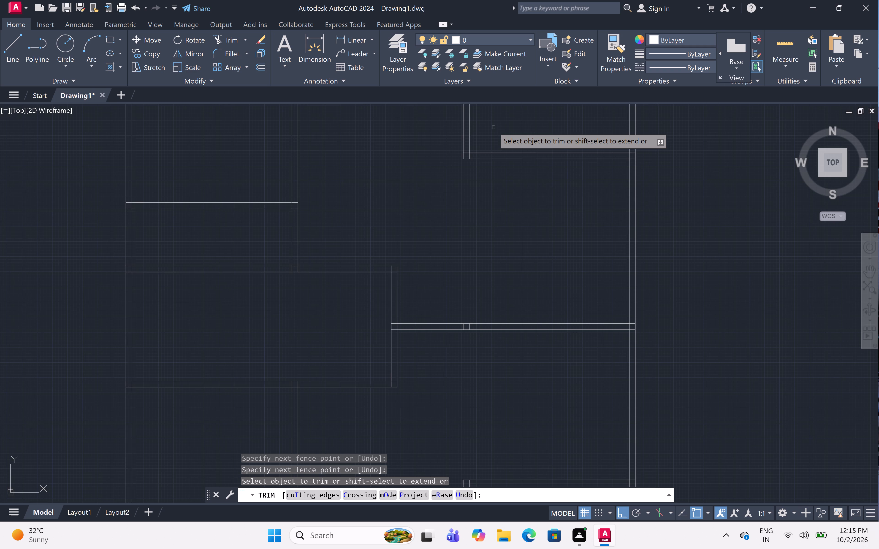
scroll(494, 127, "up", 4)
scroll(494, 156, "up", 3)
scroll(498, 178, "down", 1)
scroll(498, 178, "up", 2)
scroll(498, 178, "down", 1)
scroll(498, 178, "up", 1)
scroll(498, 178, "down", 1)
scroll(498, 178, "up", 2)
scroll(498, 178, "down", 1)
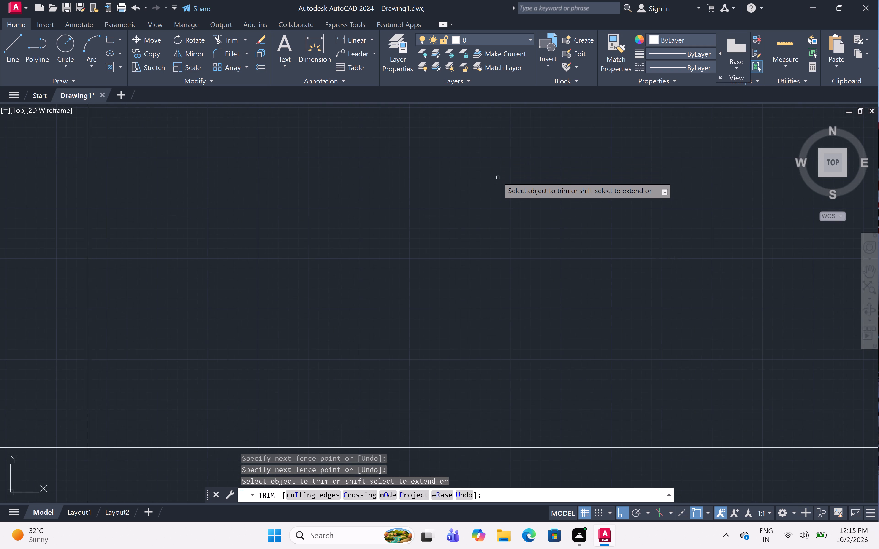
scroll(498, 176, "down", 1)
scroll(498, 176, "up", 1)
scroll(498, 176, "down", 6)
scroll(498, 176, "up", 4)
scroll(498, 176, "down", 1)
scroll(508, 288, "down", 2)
On Layer1, draw a horizontal line from the projecting room's upper right corner and a vertical line down from the upper-right room's corner, crossing it.
key("Escape")
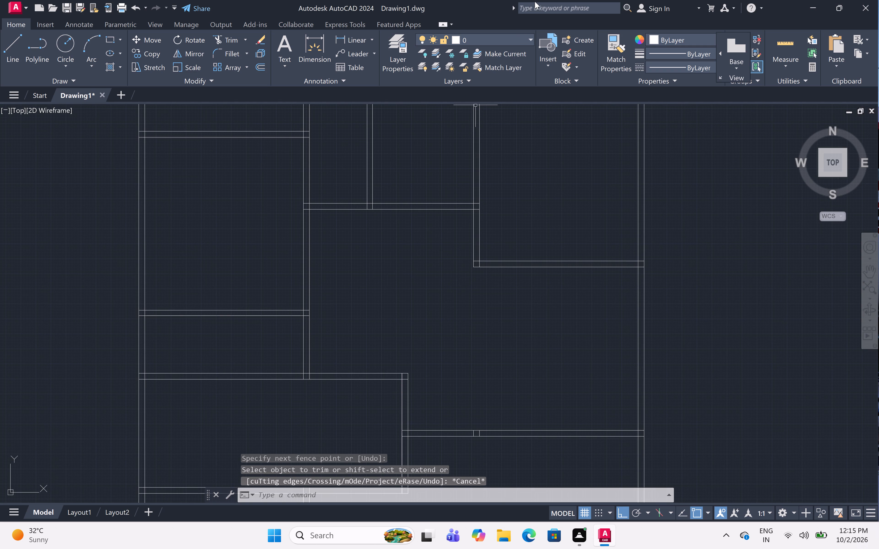
left_click(525, 38)
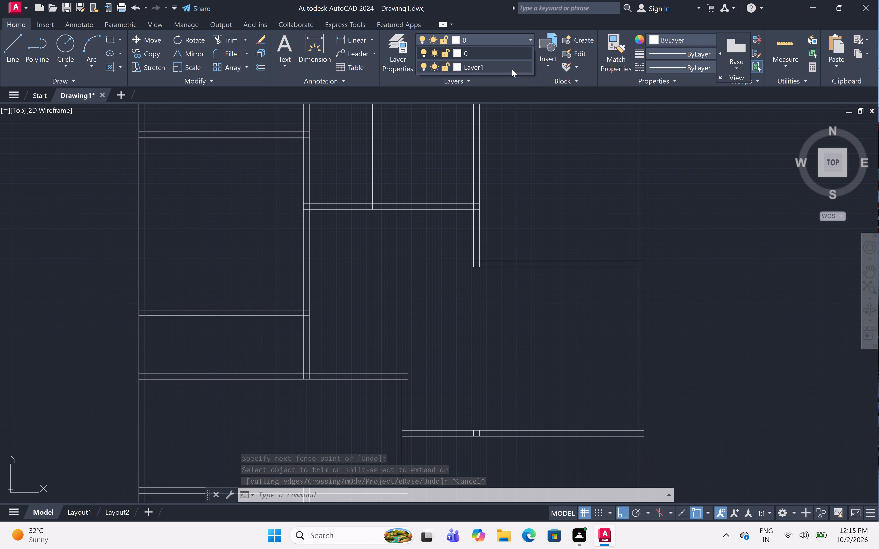
left_click(512, 69)
key("l")
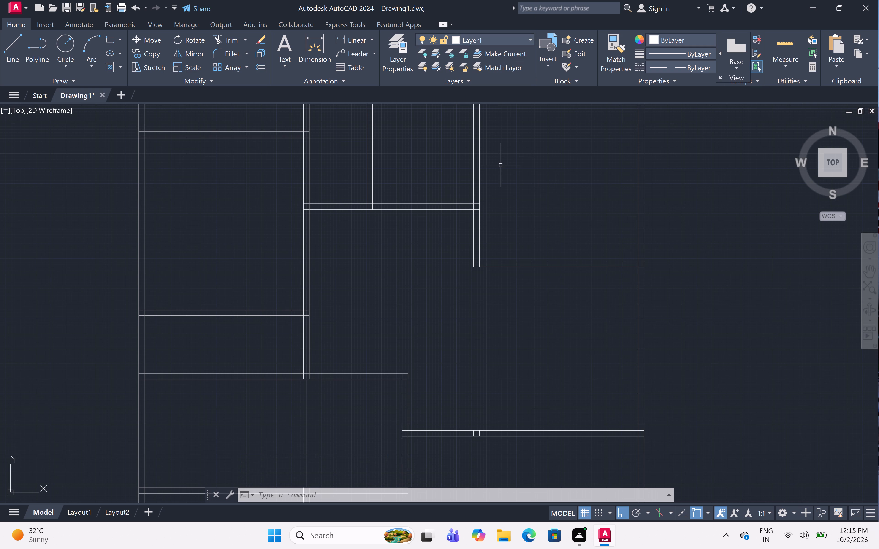
key("space")
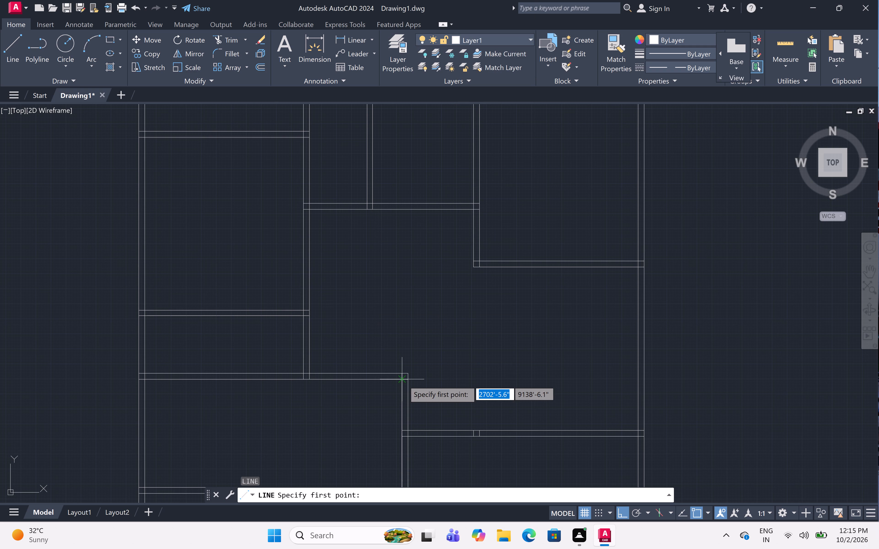
left_click(410, 379)
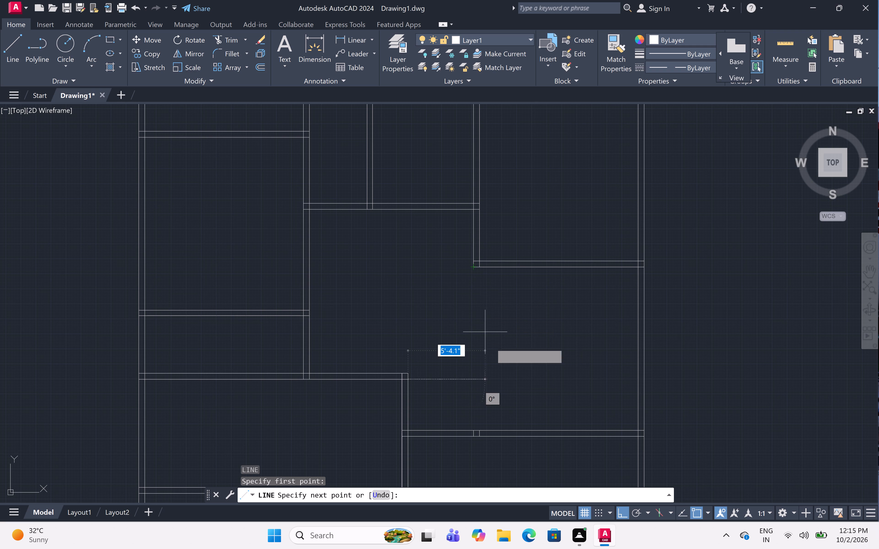
double_click(499, 354)
key("space")
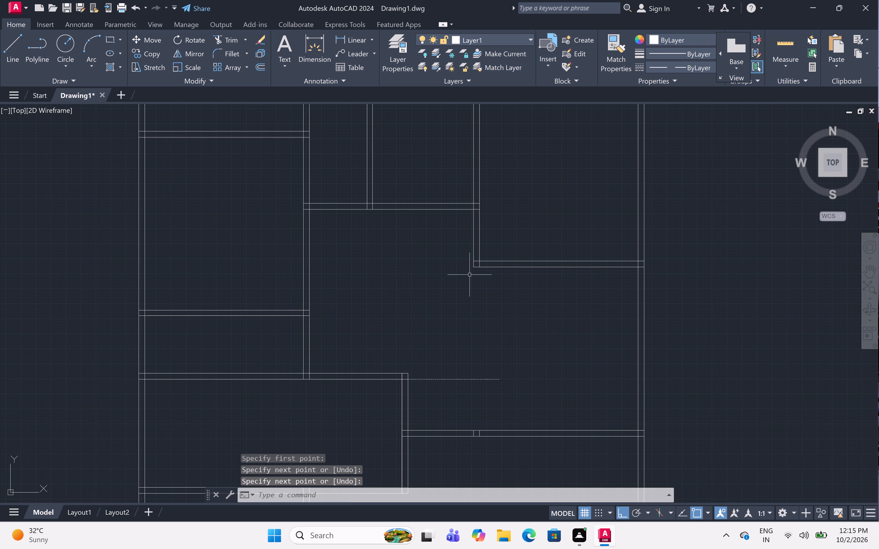
key("space")
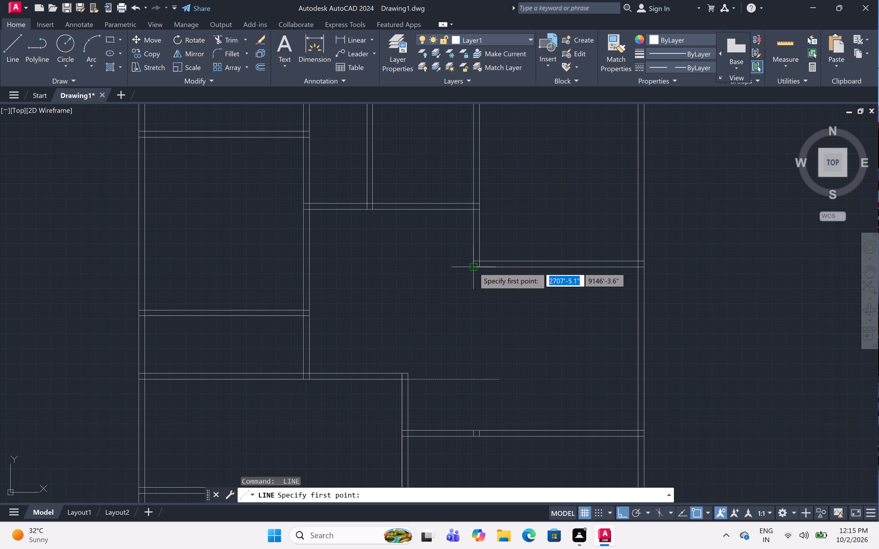
left_click(474, 267)
double_click(469, 388)
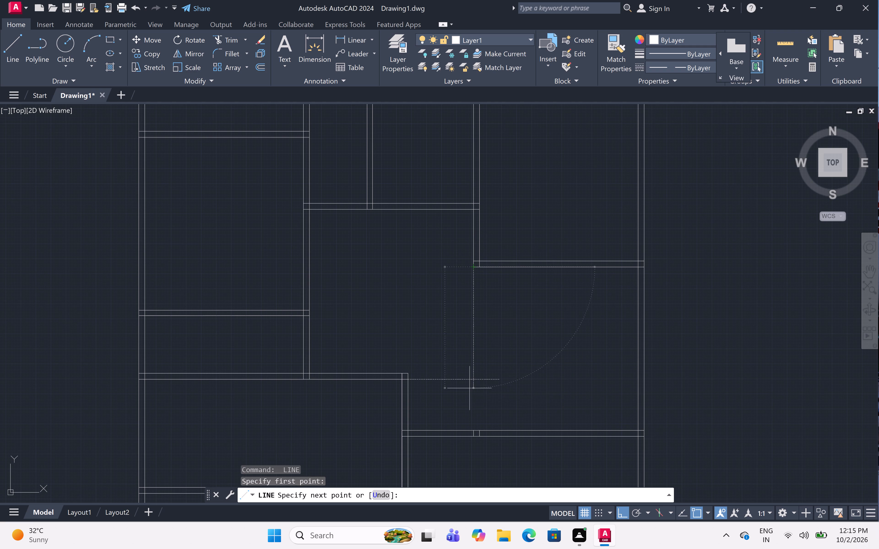
key("space")
Draw a horizontal line from the projecting room's lower right corner and a vertical line up from the lower-right room's corner, crossing it.
scroll(510, 353, "down", 3)
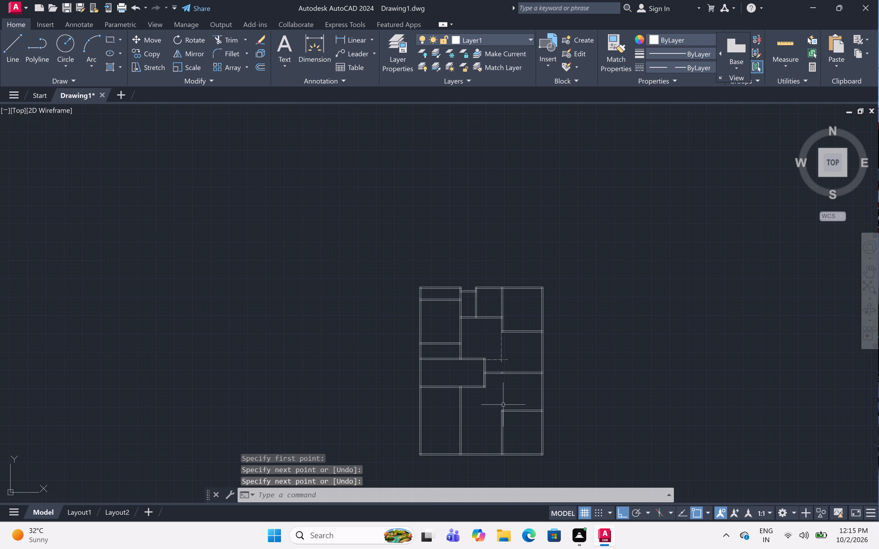
scroll(501, 405, "up", 2)
scroll(501, 404, "down", 2)
scroll(501, 404, "up", 6)
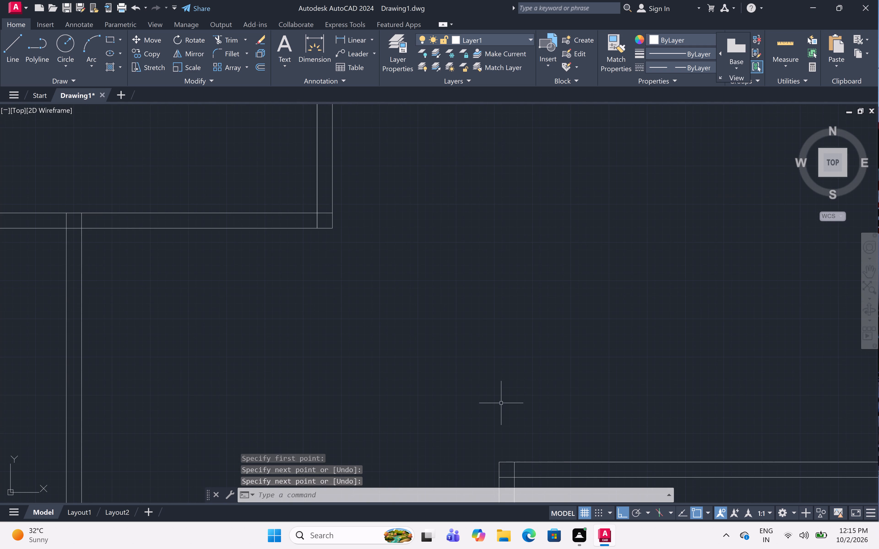
scroll(502, 388, "down", 2)
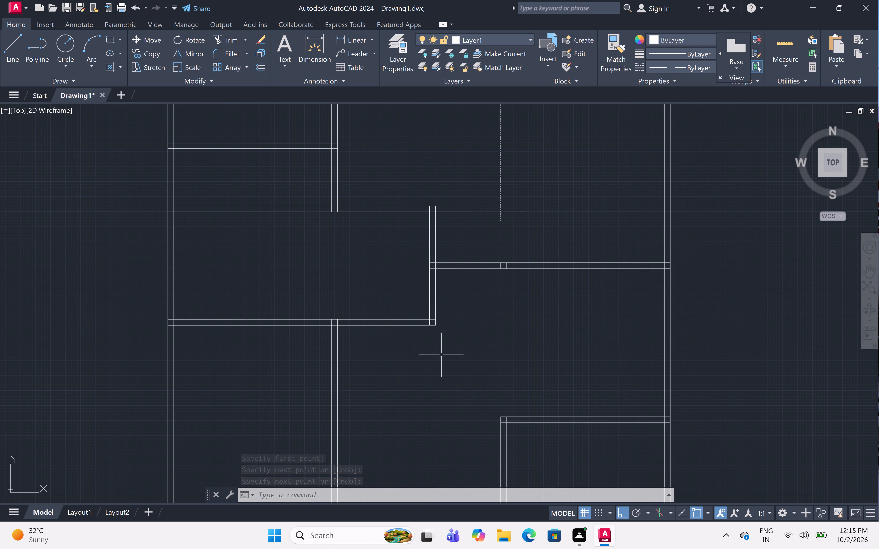
key("space")
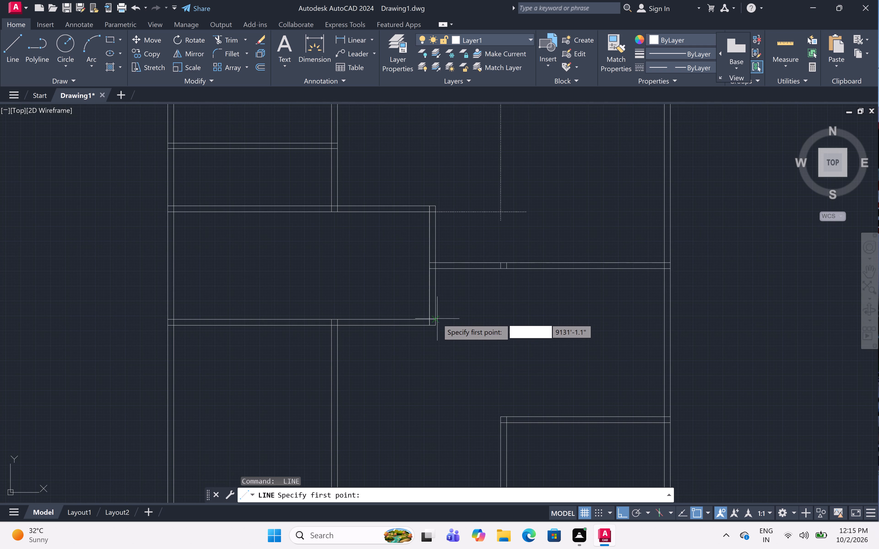
left_click(437, 319)
left_click(546, 319)
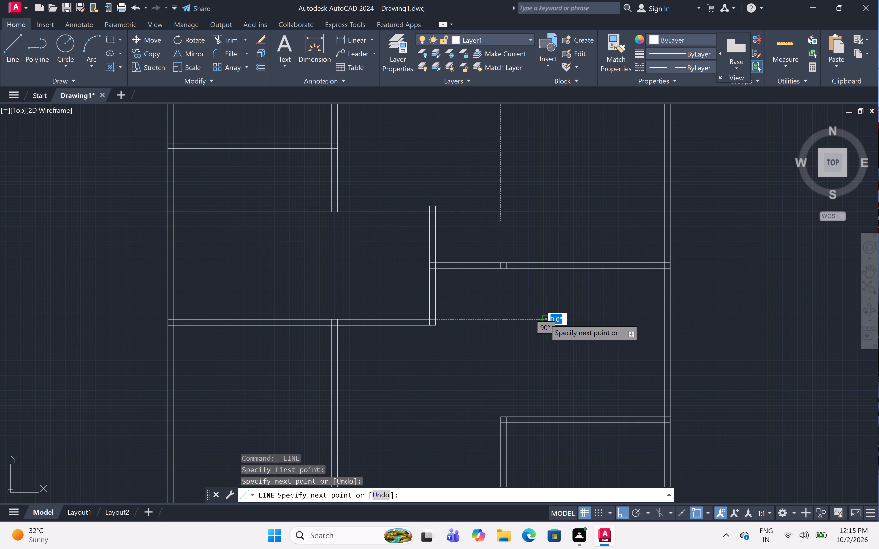
key("space")
key("space")
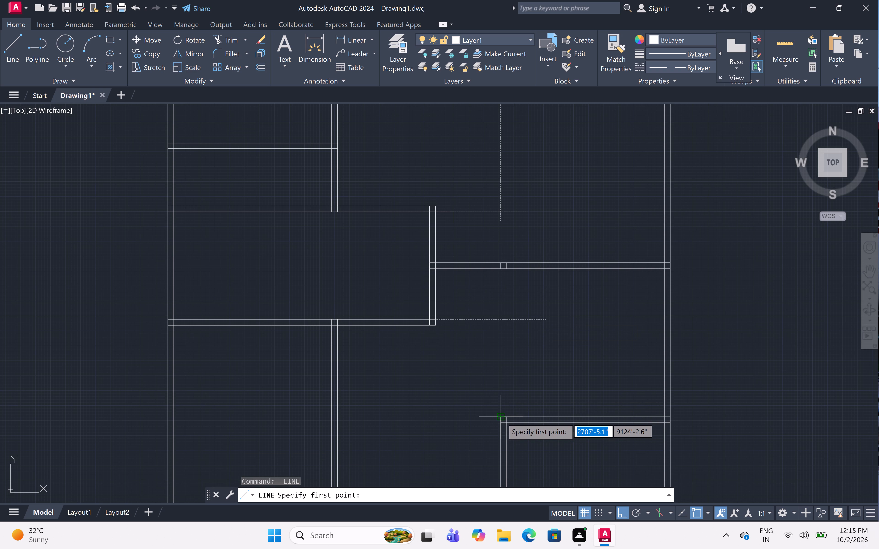
left_click(502, 418)
left_click(504, 298)
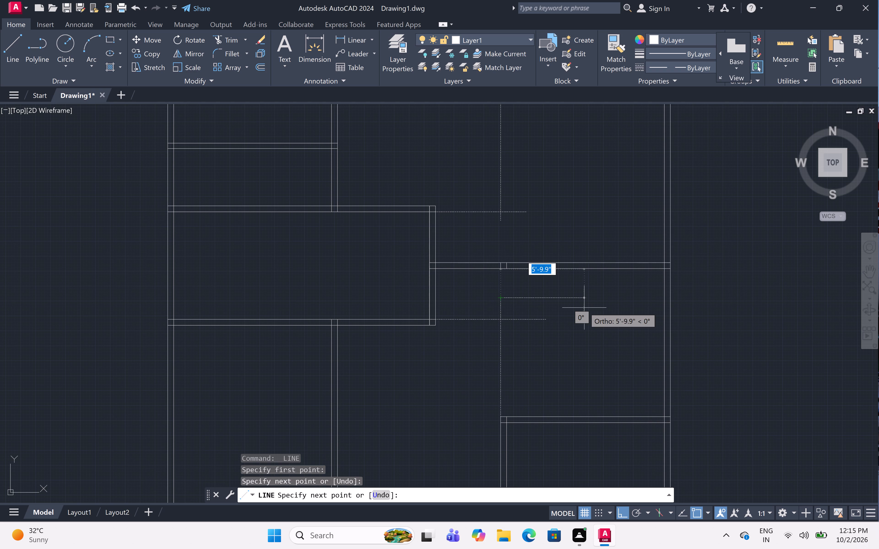
key("Escape")
Trim the overshooting ends of both crossing dashed line pairs so that each pair forms a clean corner.
type("tr")
key("space")
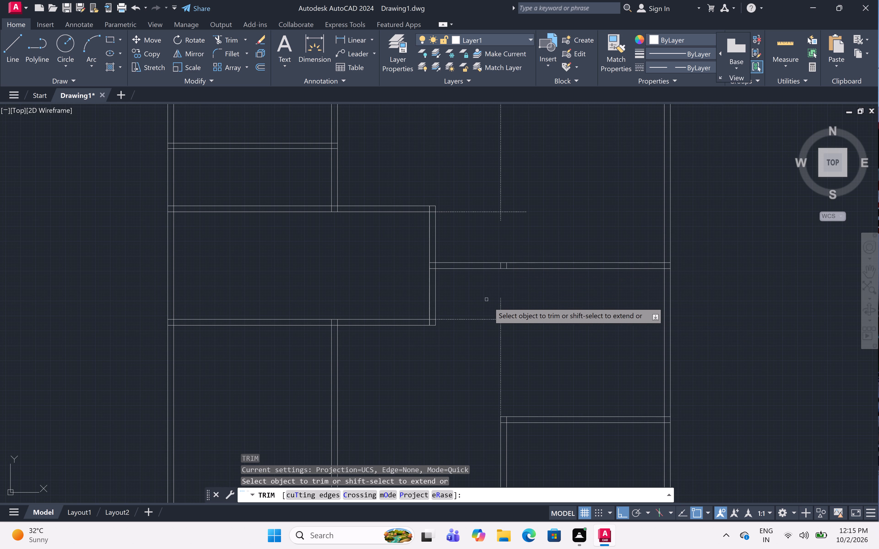
left_click(489, 303)
double_click(524, 325)
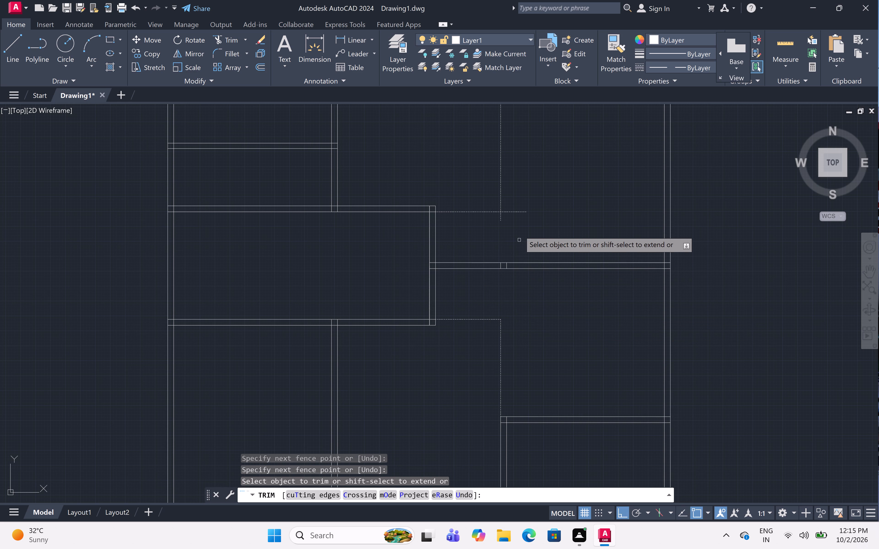
left_click(518, 199)
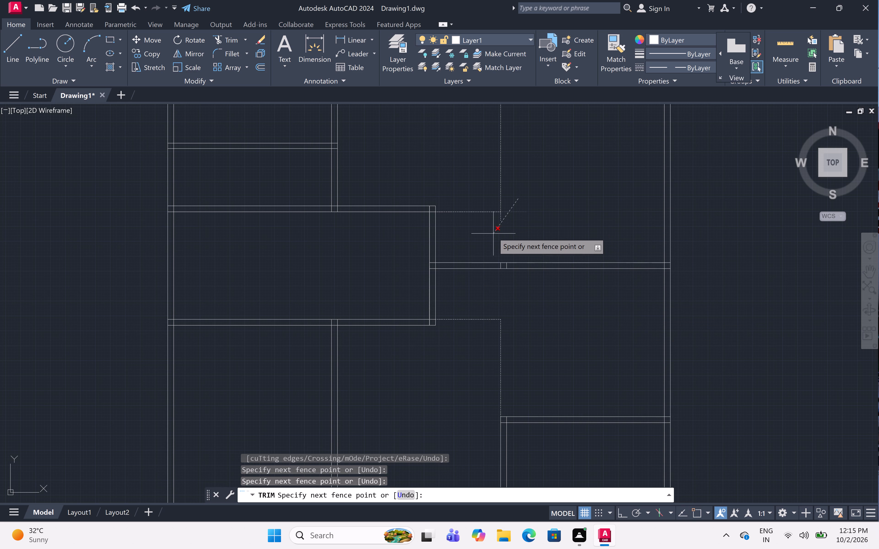
left_click(491, 228)
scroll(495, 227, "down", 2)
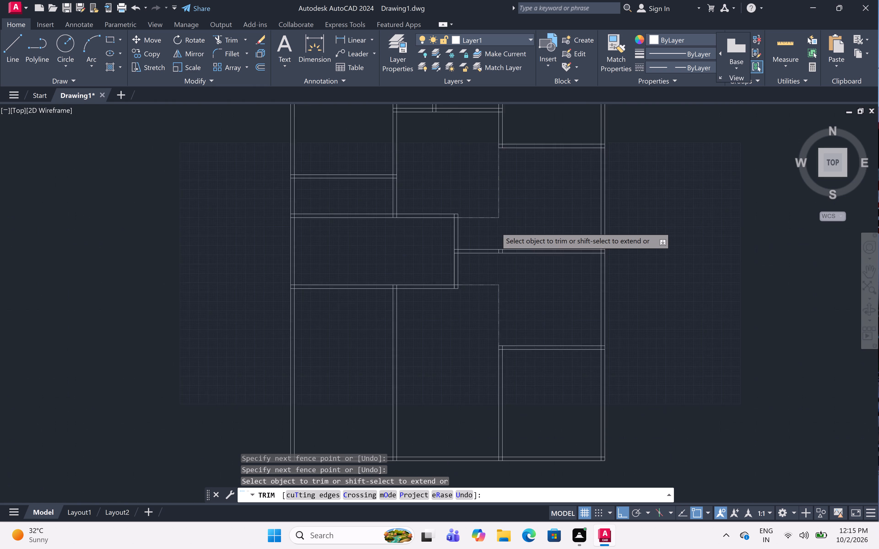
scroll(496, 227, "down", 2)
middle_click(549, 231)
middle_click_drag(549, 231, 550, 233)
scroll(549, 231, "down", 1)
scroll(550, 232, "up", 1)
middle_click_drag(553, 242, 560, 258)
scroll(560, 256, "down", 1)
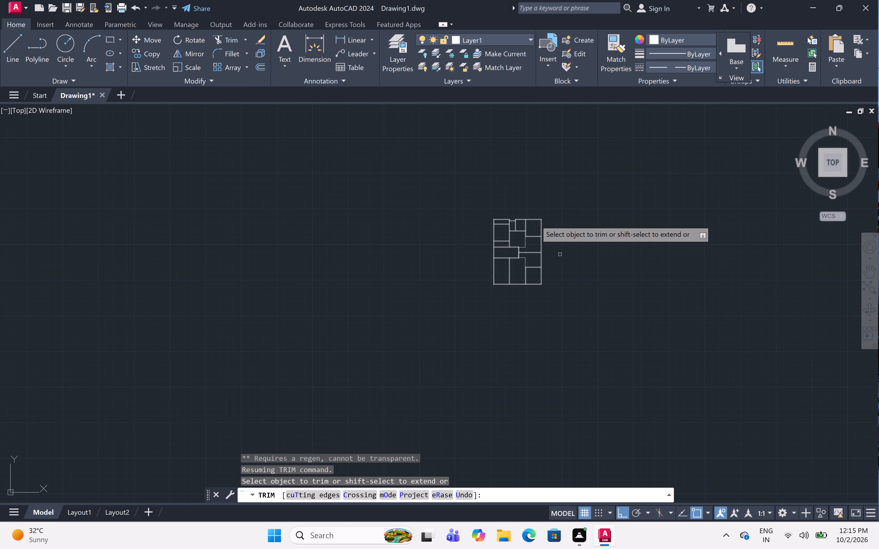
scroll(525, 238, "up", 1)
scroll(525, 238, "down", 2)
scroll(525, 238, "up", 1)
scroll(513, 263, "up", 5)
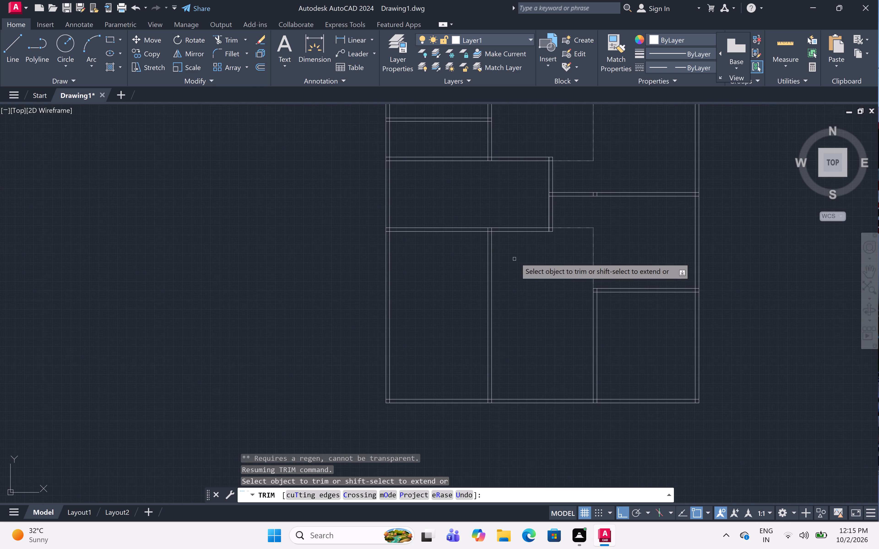
Trim the two short vertical wall pieces left inside the horizontal partition at the former shared wall.
key("Escape")
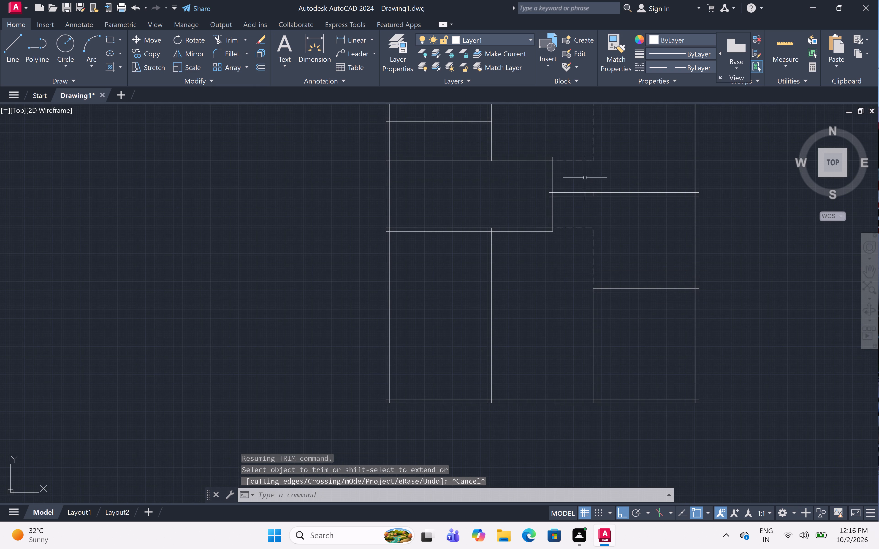
scroll(595, 187, "up", 1)
scroll(595, 187, "down", 1)
scroll(595, 187, "up", 2)
scroll(595, 187, "down", 2)
scroll(607, 208, "up", 1)
scroll(607, 208, "down", 3)
scroll(607, 208, "up", 1)
scroll(607, 208, "down", 1)
scroll(607, 208, "up", 2)
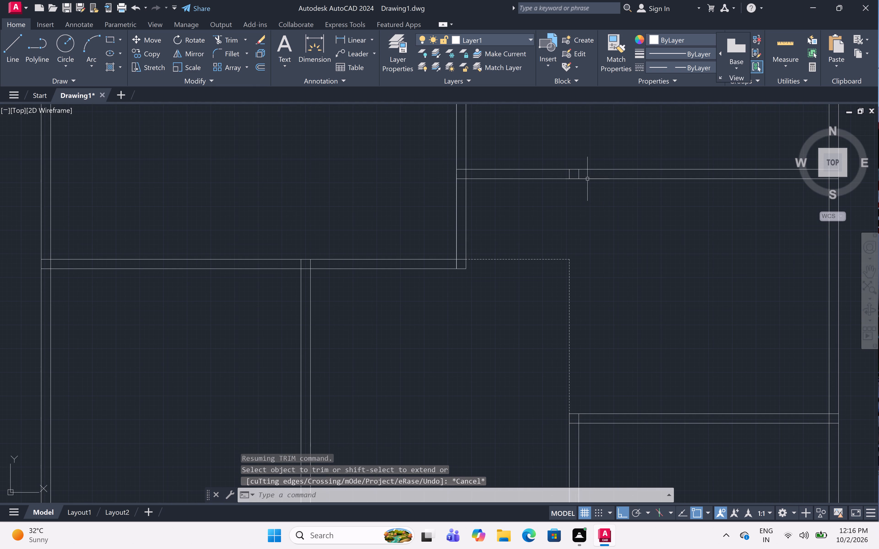
type("tr")
key("space")
scroll(573, 172, "up", 1)
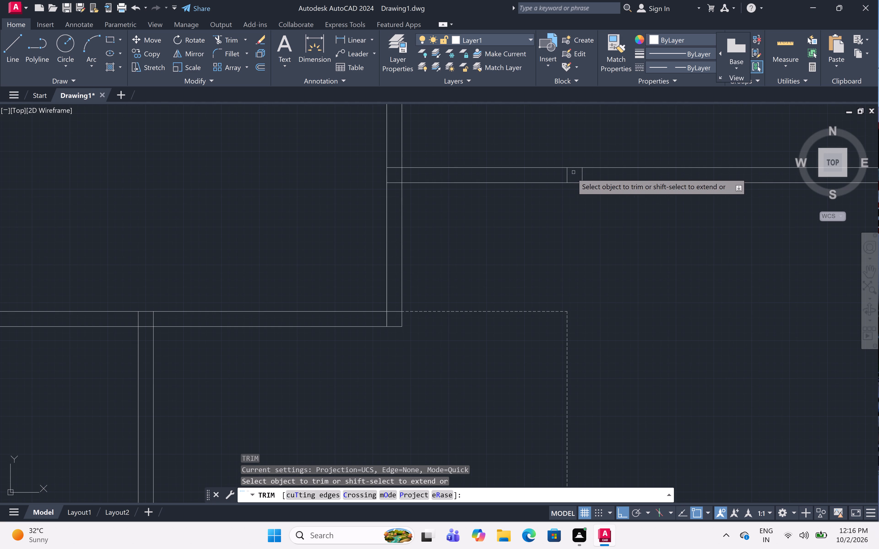
left_click(564, 175)
left_click(598, 173)
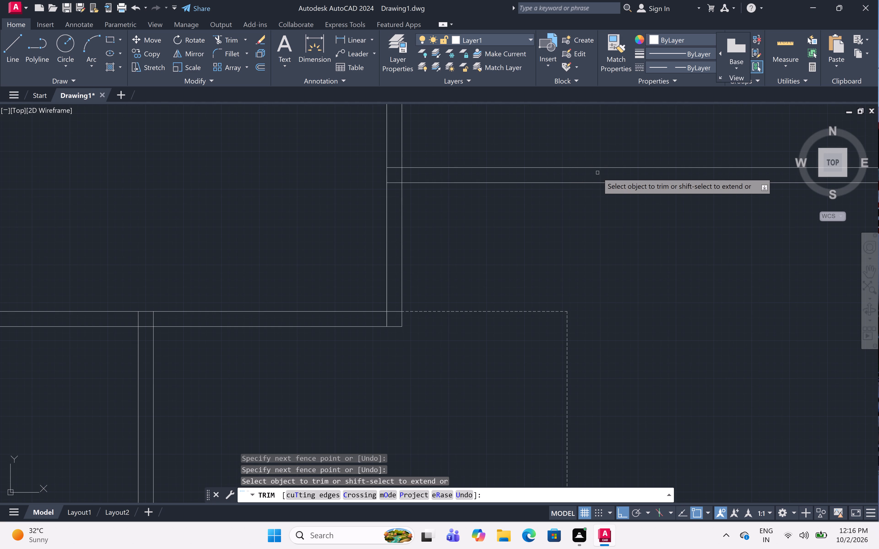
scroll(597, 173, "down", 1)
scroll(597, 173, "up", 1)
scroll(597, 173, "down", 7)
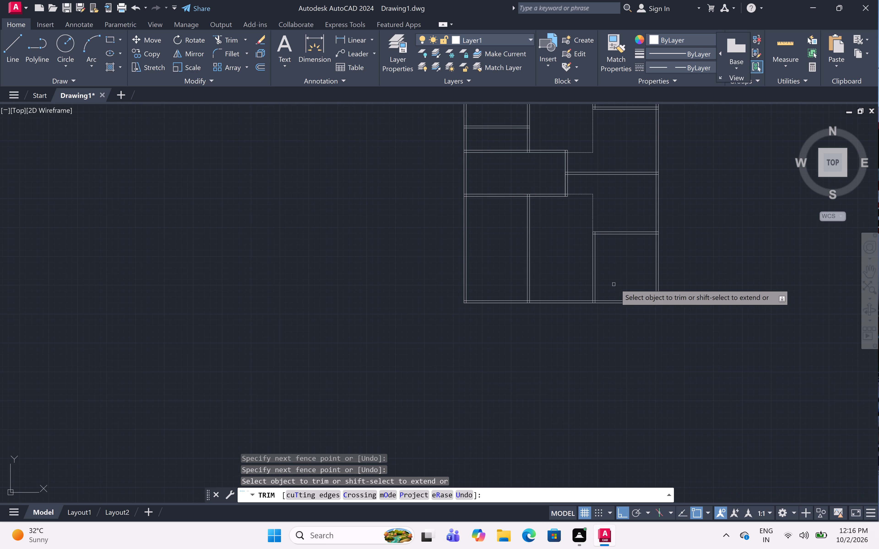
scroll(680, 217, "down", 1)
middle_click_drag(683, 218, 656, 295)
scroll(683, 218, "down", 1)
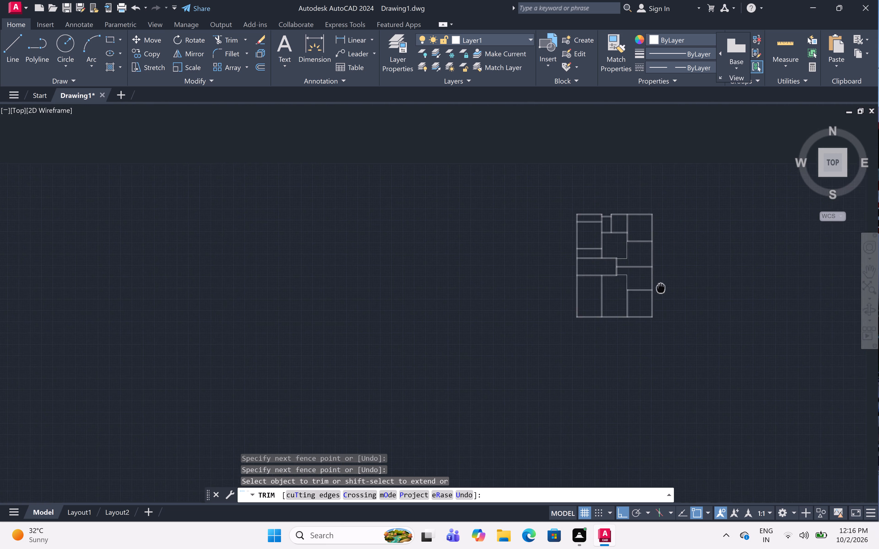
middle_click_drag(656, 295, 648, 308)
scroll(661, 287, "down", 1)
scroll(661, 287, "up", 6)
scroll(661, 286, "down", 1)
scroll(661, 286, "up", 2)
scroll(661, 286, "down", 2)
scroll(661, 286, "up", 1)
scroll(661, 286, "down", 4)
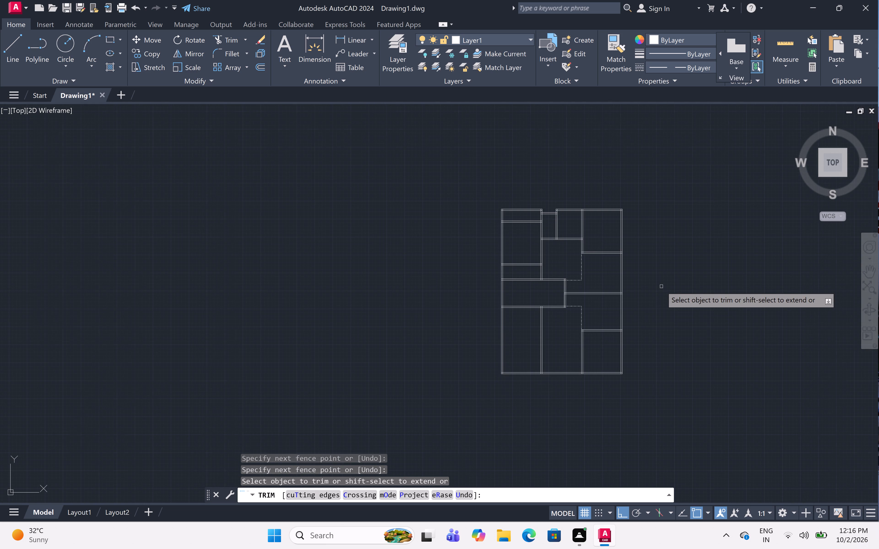
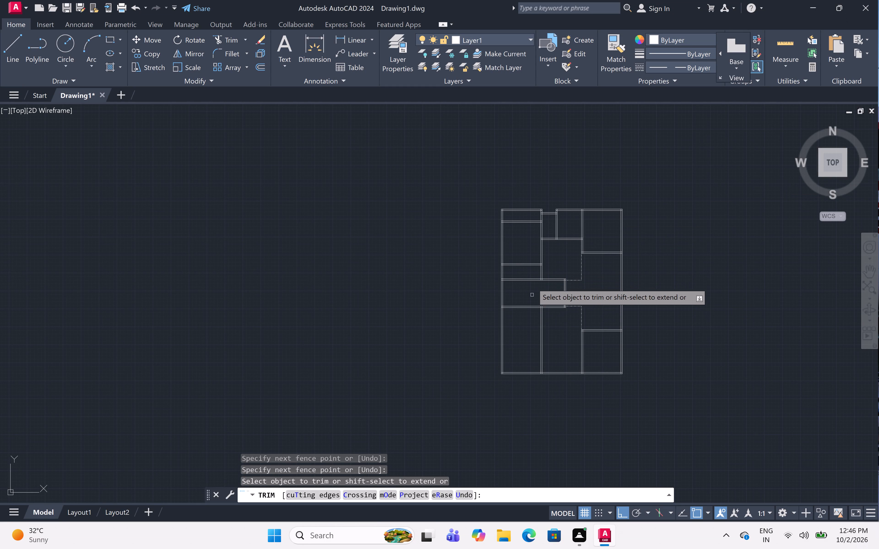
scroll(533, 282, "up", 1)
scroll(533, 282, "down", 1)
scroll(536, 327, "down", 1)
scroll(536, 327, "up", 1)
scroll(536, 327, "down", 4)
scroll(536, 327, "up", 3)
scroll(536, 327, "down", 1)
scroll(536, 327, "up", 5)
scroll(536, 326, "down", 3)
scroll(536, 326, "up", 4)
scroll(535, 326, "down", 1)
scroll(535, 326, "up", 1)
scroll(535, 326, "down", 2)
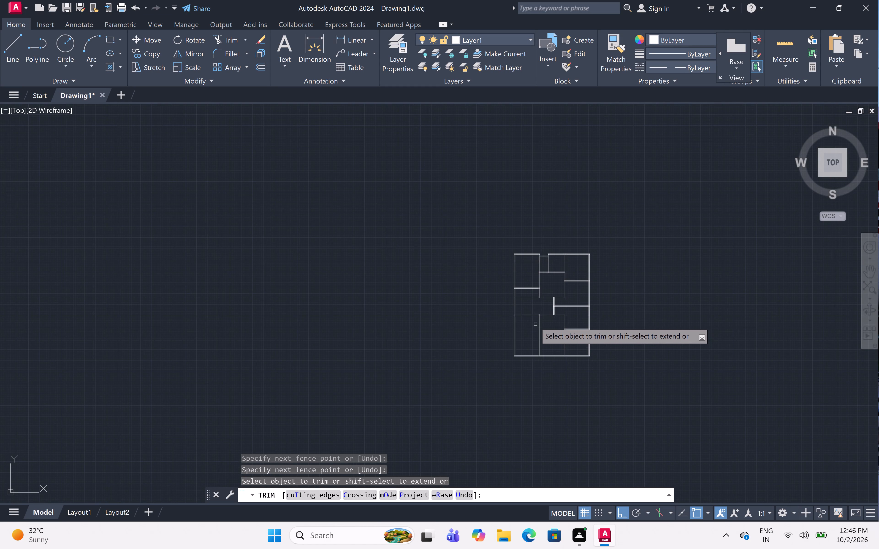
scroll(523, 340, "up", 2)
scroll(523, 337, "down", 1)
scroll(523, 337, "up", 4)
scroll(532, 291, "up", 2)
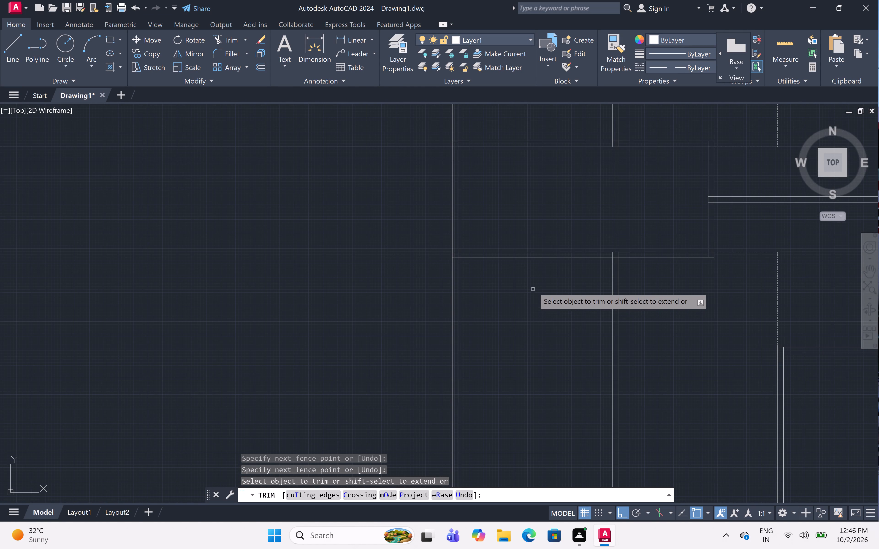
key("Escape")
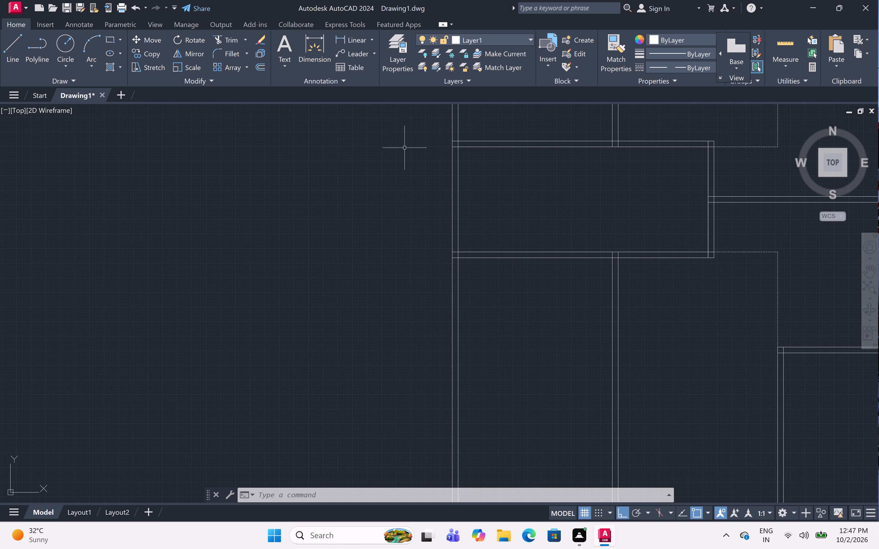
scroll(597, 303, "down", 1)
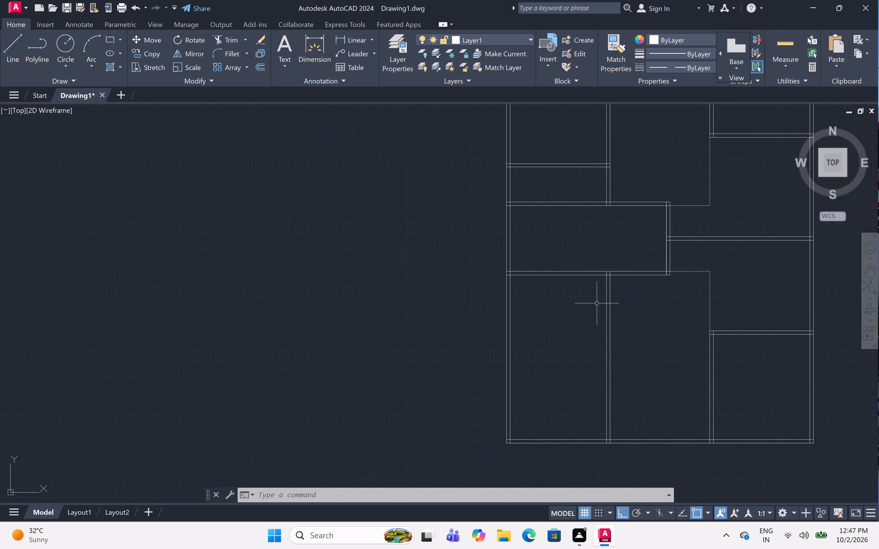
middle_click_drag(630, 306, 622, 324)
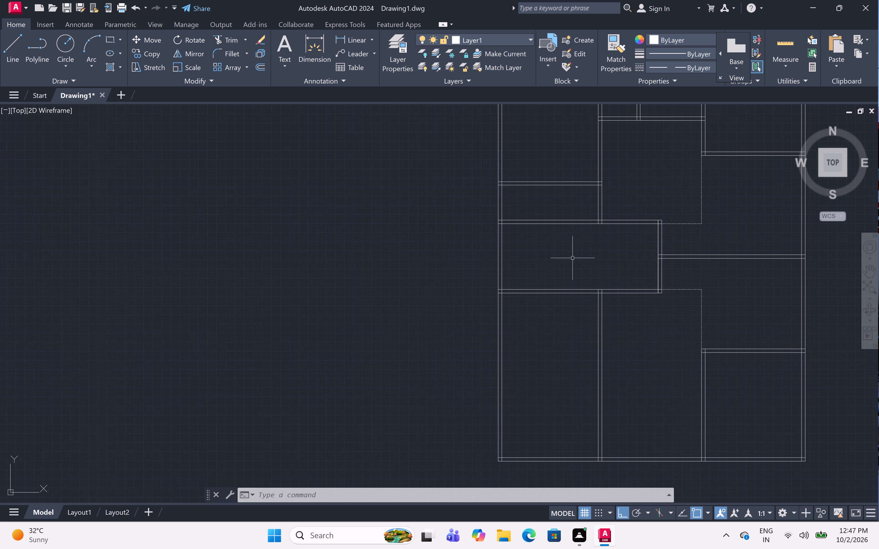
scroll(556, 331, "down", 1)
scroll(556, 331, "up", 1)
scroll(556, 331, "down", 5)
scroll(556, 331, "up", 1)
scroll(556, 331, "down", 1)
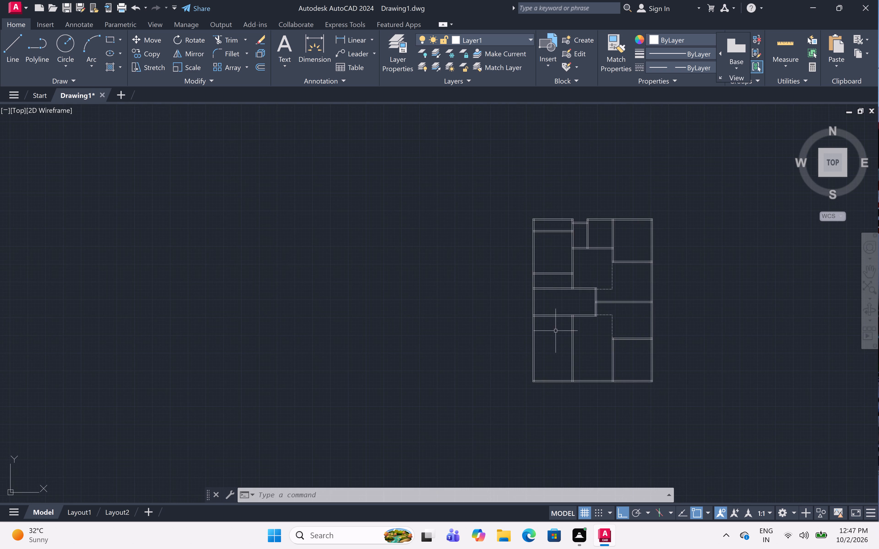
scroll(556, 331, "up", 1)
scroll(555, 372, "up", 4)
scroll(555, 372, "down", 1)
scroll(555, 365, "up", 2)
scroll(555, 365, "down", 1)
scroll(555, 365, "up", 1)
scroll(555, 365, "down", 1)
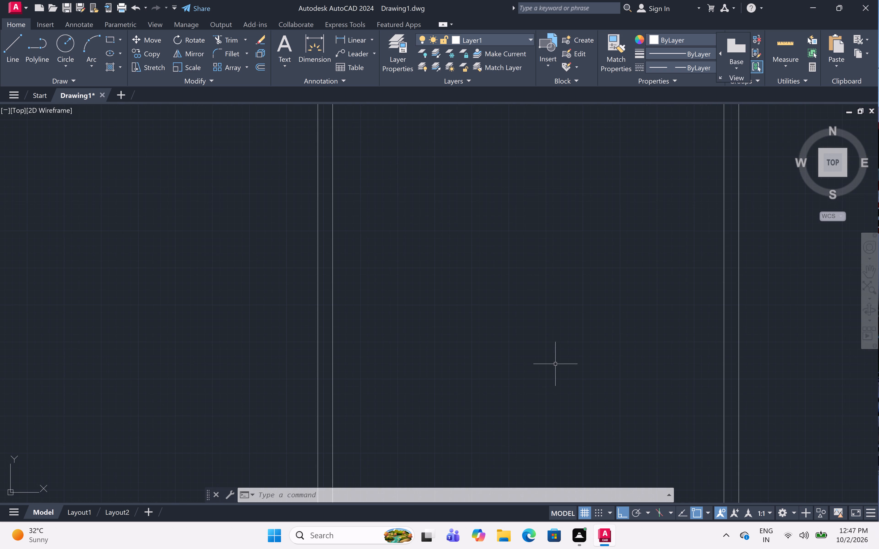
Offset the lower face of the projecting room's bottom wall 4' down, and offset that copy 5" further down to form a horizontal partition.
scroll(556, 340, "down", 2)
type("off")
key("space")
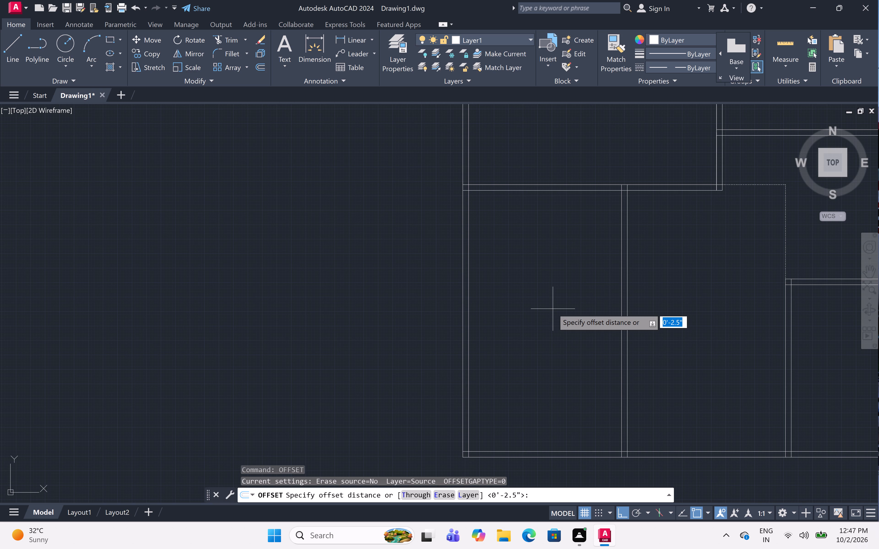
key("4")
type("'")
key("space")
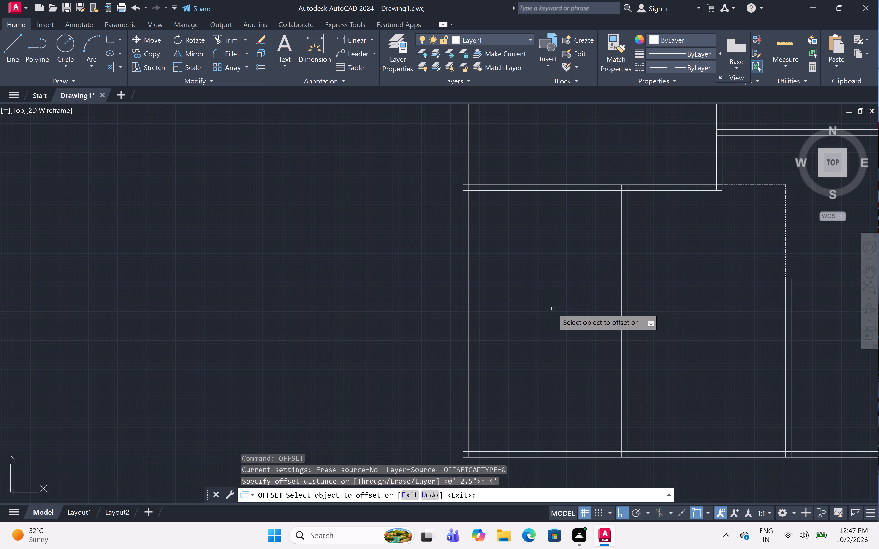
left_click(530, 191)
left_click(529, 249)
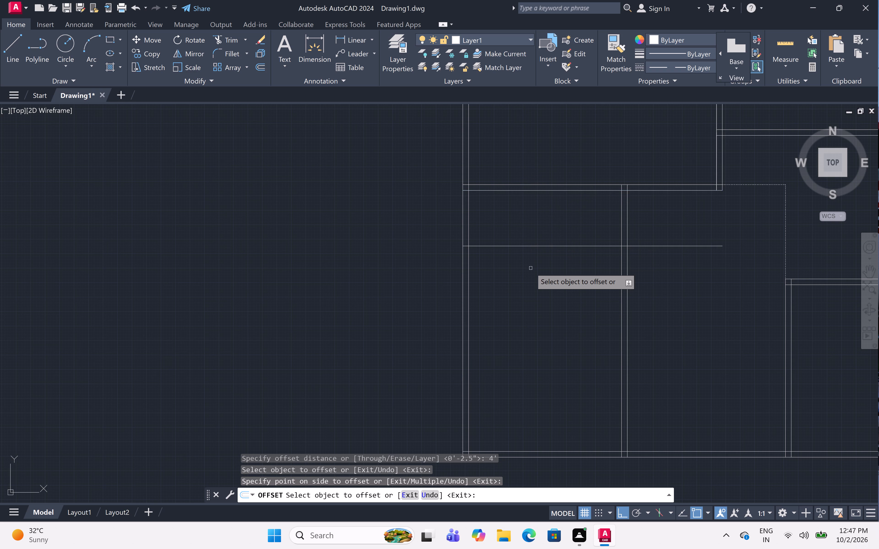
key("space")
key("space")
type("5\"")
key("space")
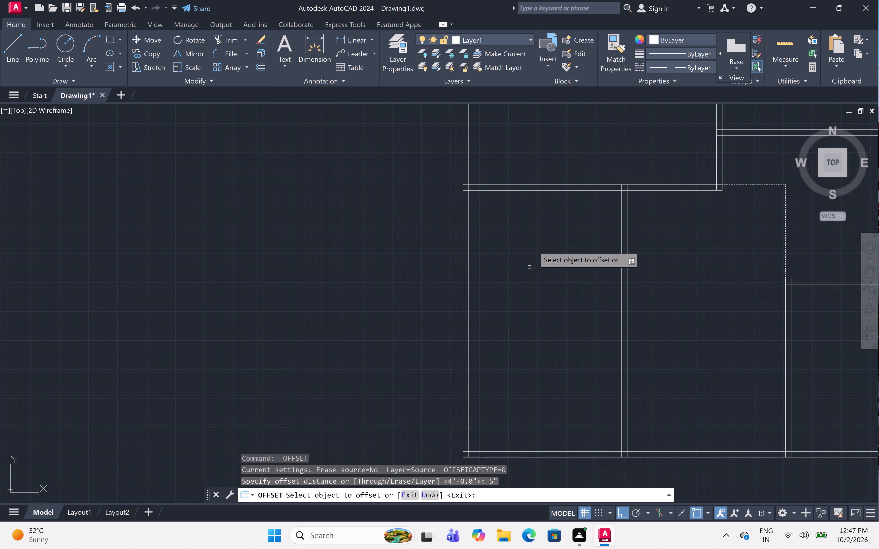
left_click(534, 247)
left_click(526, 320)
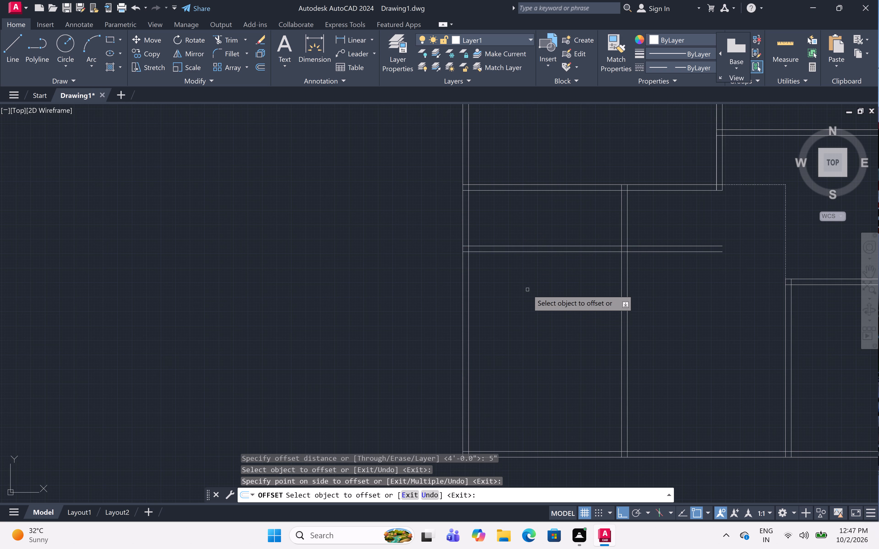
key("Escape")
Trim both new partition lines where they extend past the right face of the lower vertical partition.
type("tr")
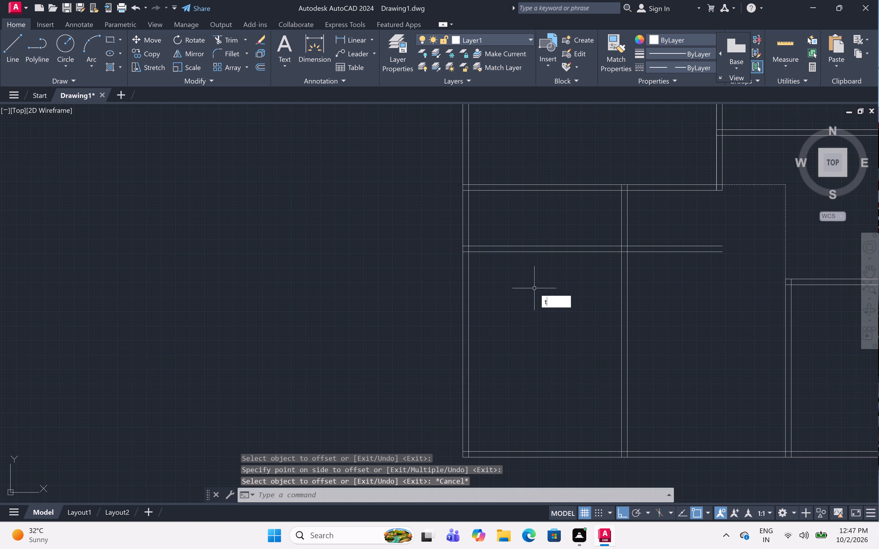
key("space")
left_click(664, 236)
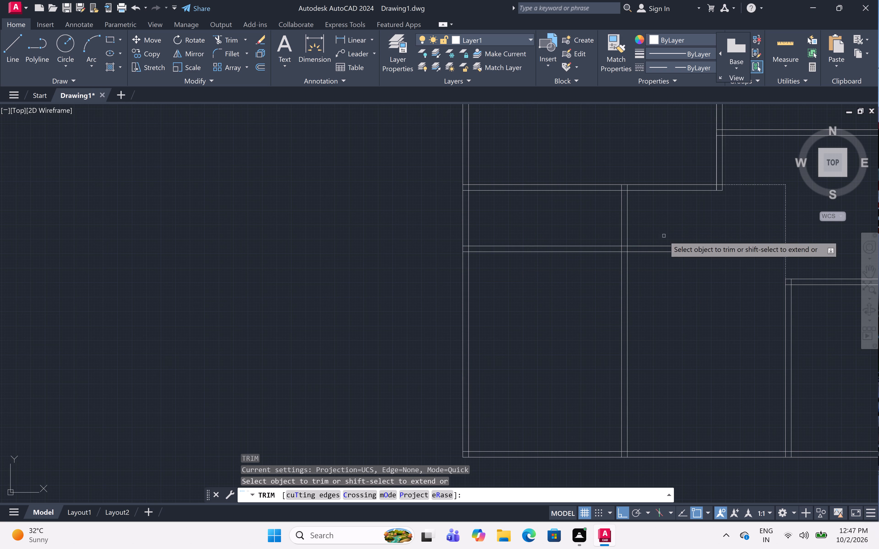
left_click(661, 317)
scroll(661, 284, "down", 3)
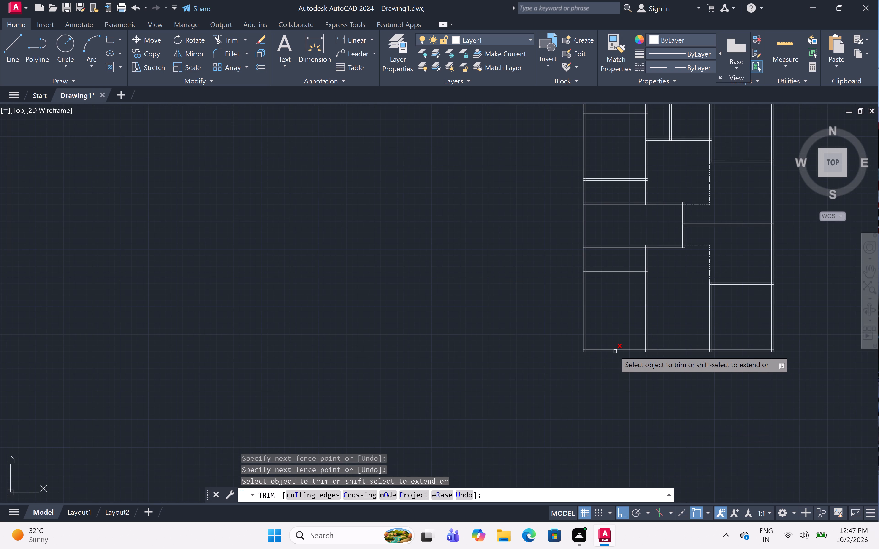
scroll(613, 351, "up", 1)
scroll(613, 351, "down", 2)
scroll(613, 351, "up", 3)
scroll(613, 351, "down", 2)
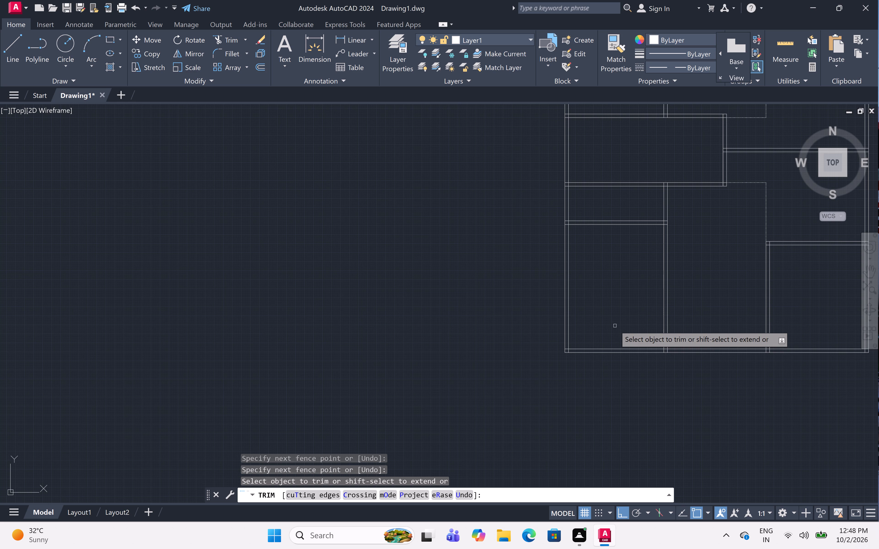
scroll(621, 339, "up", 2)
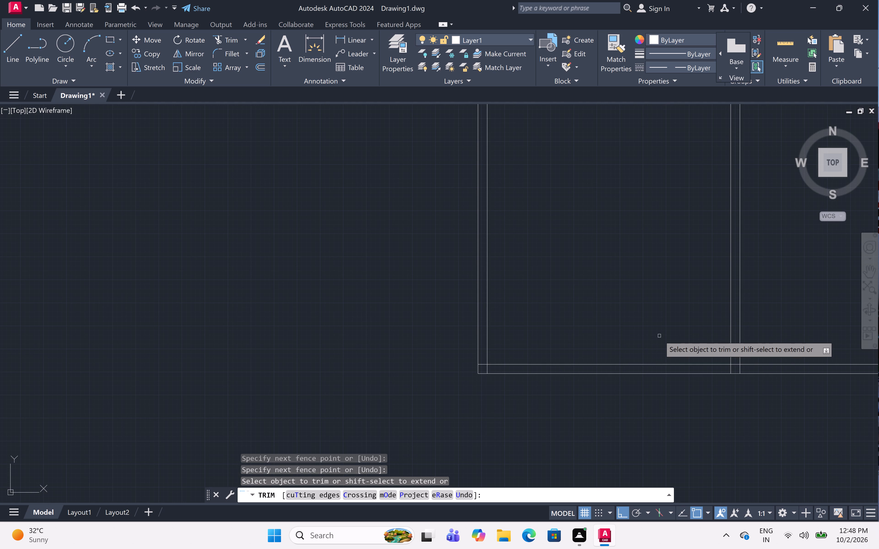
key("Escape")
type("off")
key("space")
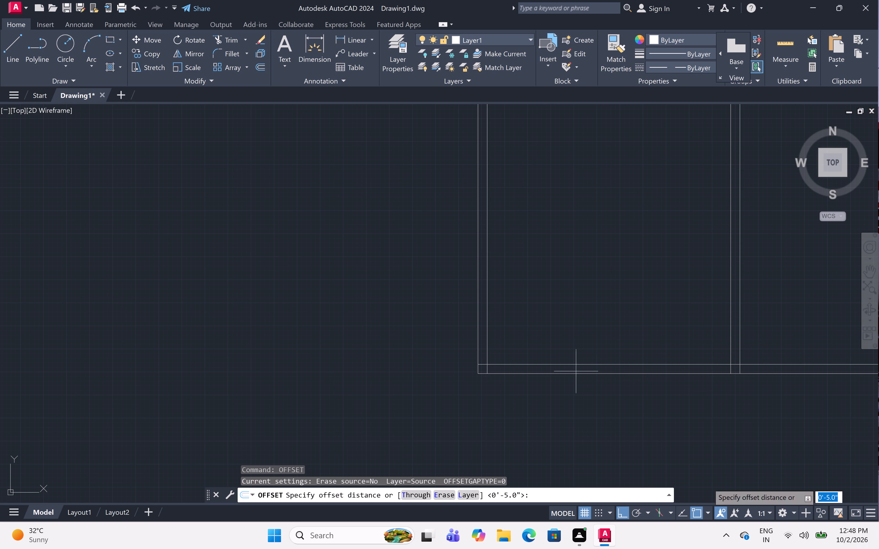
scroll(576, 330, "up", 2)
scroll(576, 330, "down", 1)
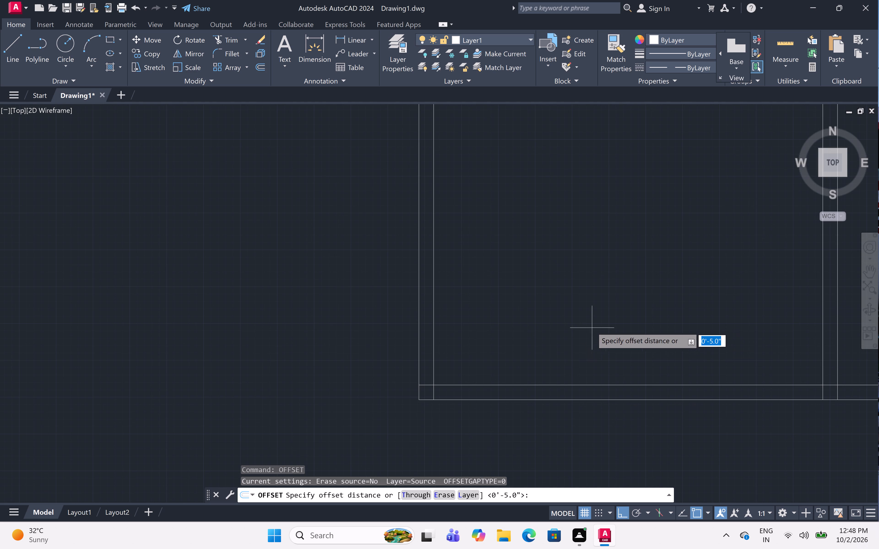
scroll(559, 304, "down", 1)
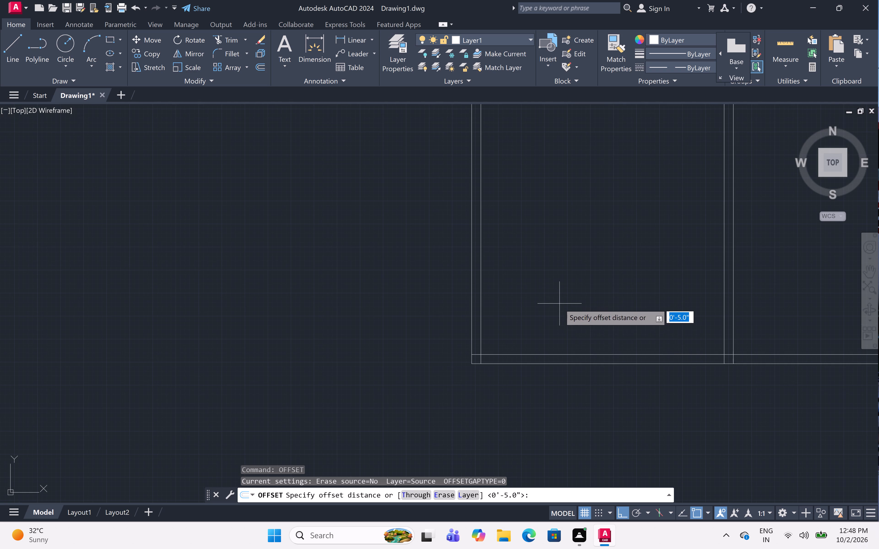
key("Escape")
Offset the inner face of the plan's bottom wall 3' up, and offset that copy 5" further up to form another partition.
type("off 3'")
key("space")
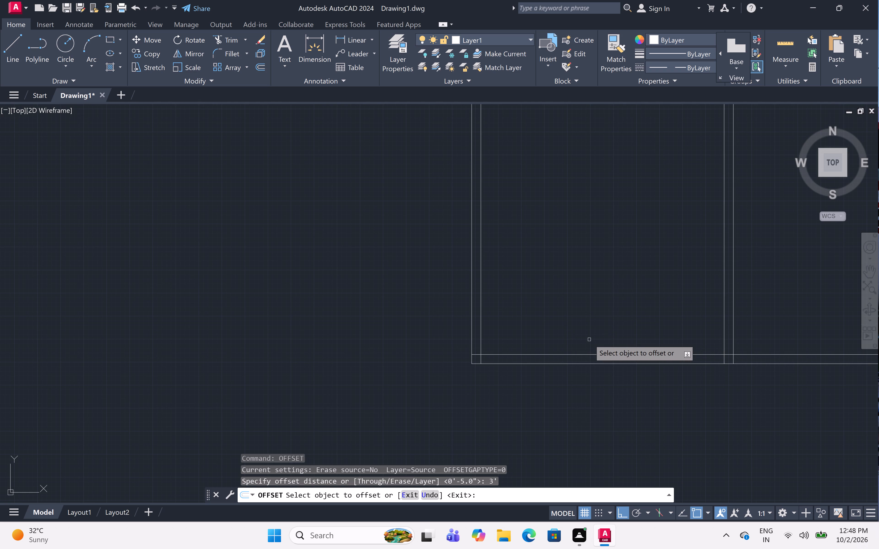
left_click(582, 353)
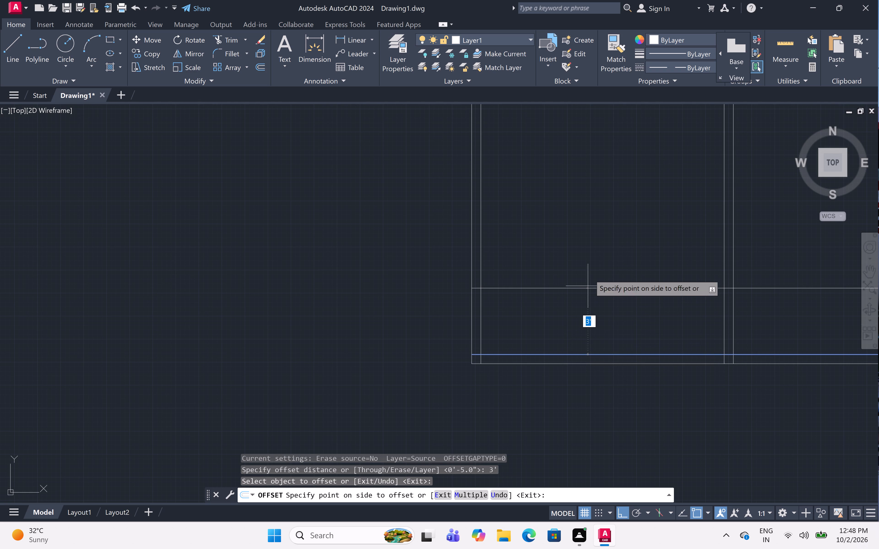
left_click(589, 275)
key("space")
key("space")
type("5\"")
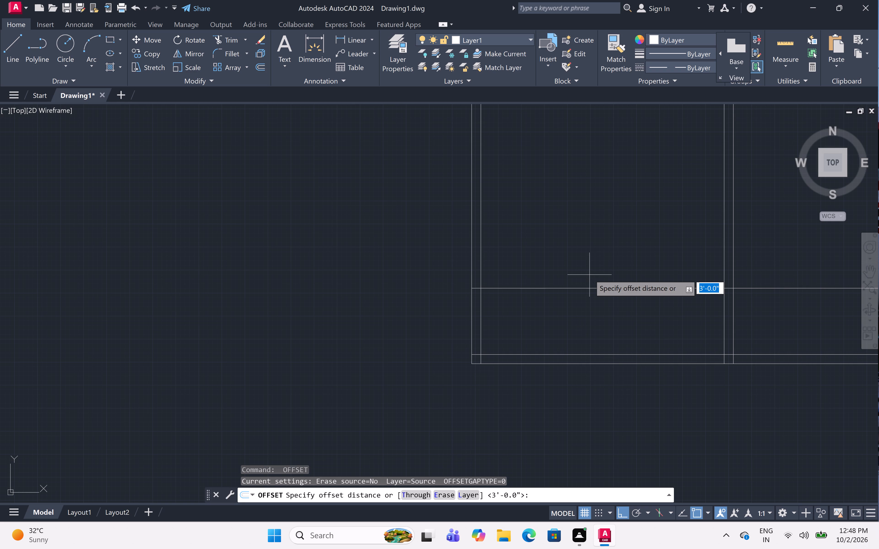
key("space")
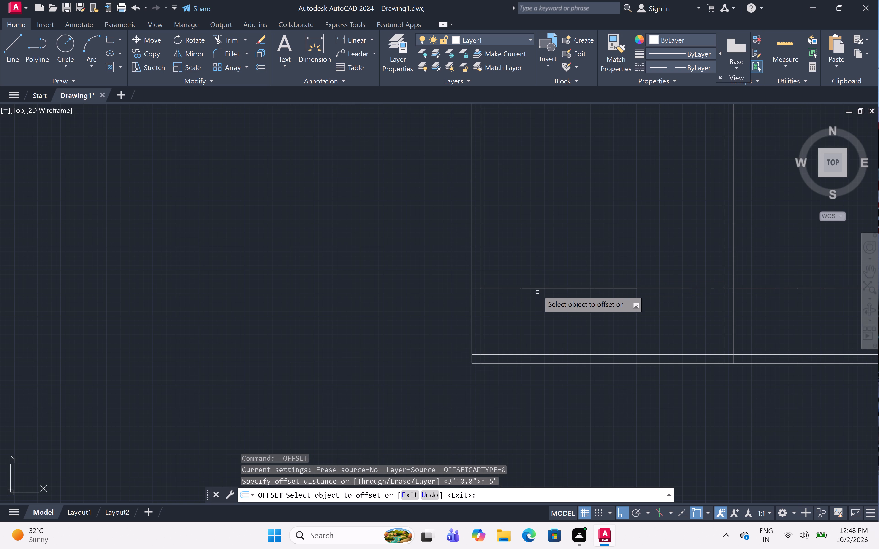
left_click(539, 288)
left_click(545, 252)
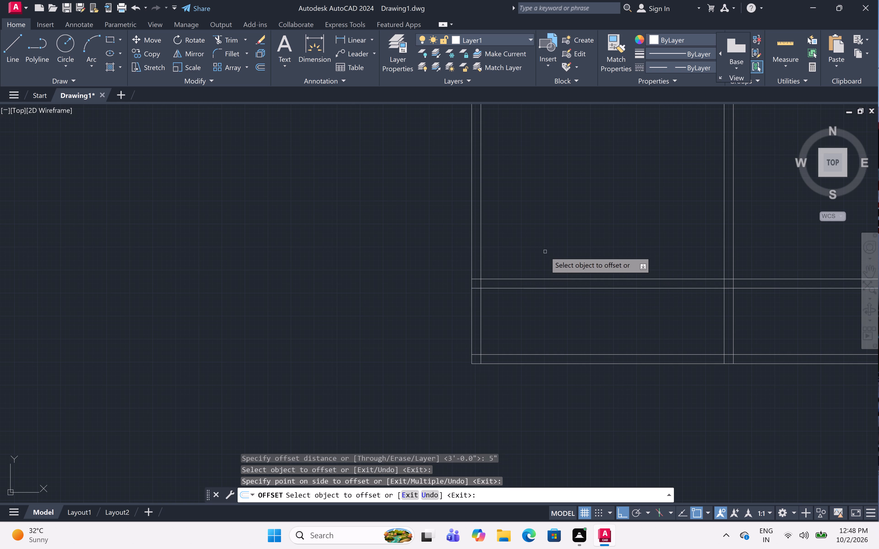
key("Escape")
Trim the two new lines beyond the vertical partition so they remain only within the lower-left room.
type("tr")
key("space")
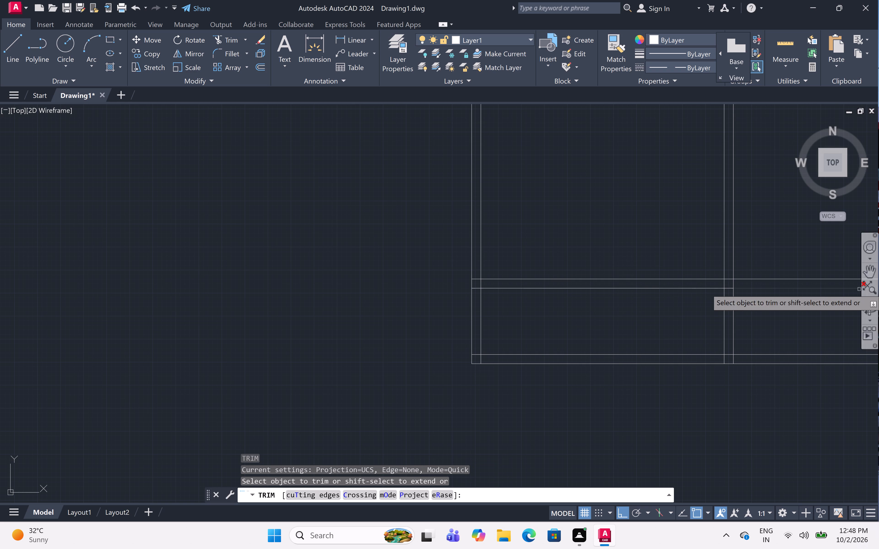
left_click(788, 267)
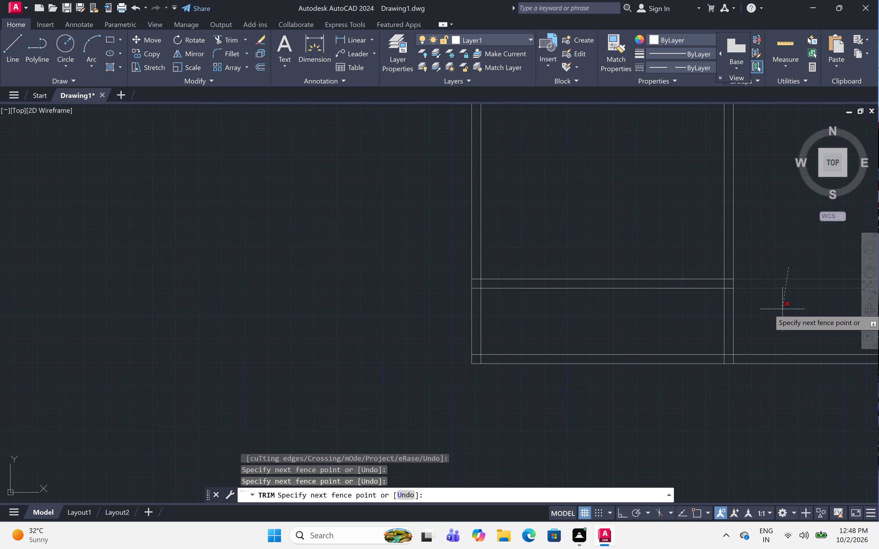
left_click(782, 309)
scroll(717, 290, "down", 2)
scroll(717, 290, "up", 2)
scroll(717, 290, "down", 2)
middle_click_drag(724, 322, 715, 328)
middle_click_drag(681, 353, 621, 381)
middle_click_drag(608, 383, 586, 386)
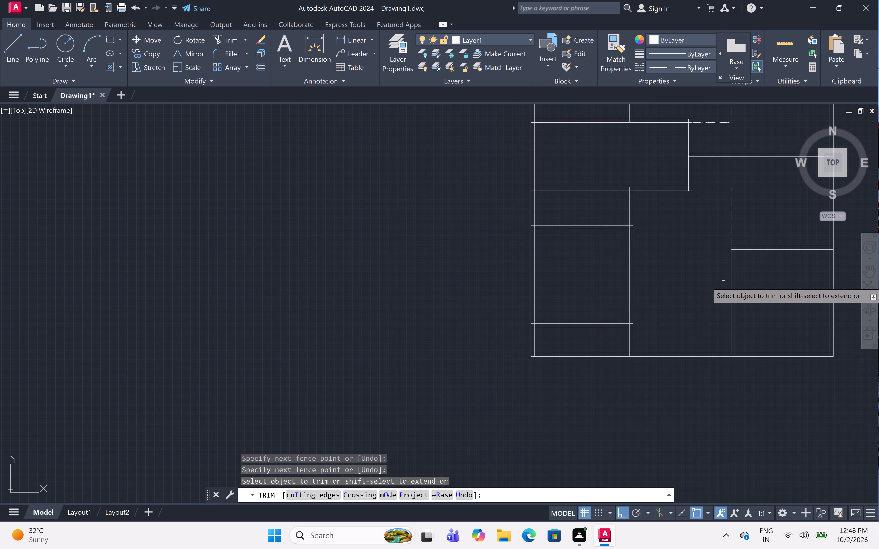
scroll(703, 274, "down", 1)
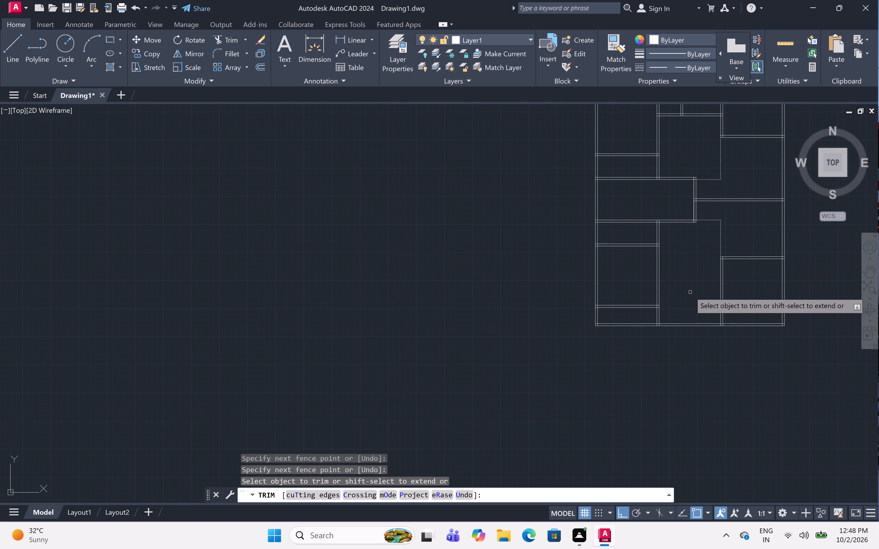
scroll(679, 330, "up", 8)
scroll(679, 330, "down", 4)
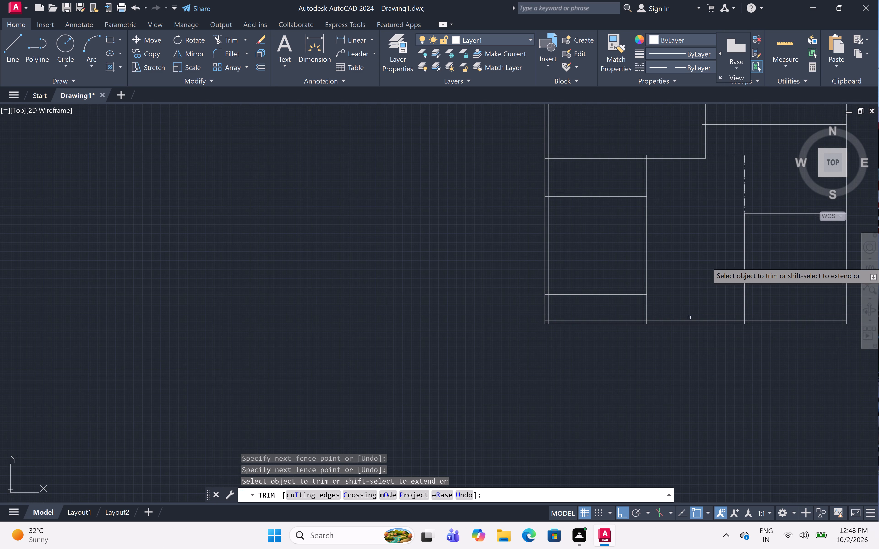
key("Escape")
Offset the right face of the lower vertical partition 4' to the right, and offset that copy 5" further right as another partition.
type("off 4'")
key("space")
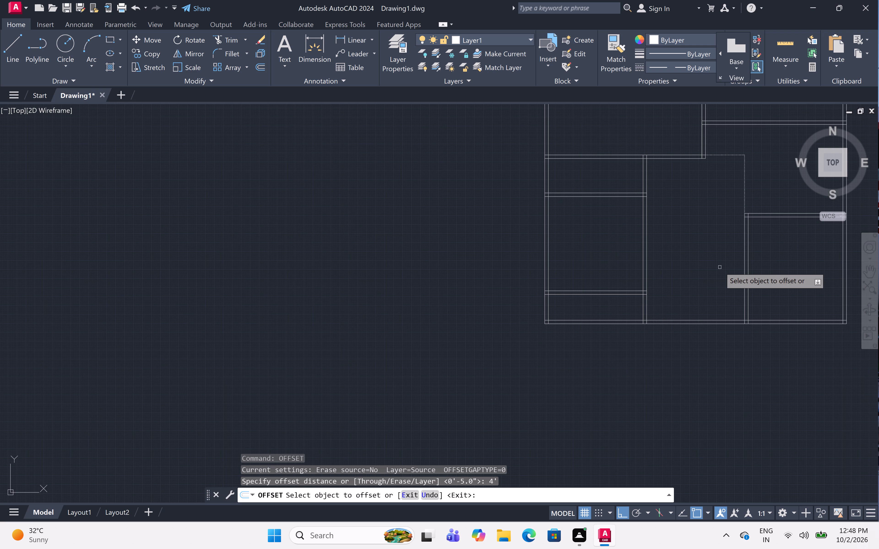
left_click(646, 274)
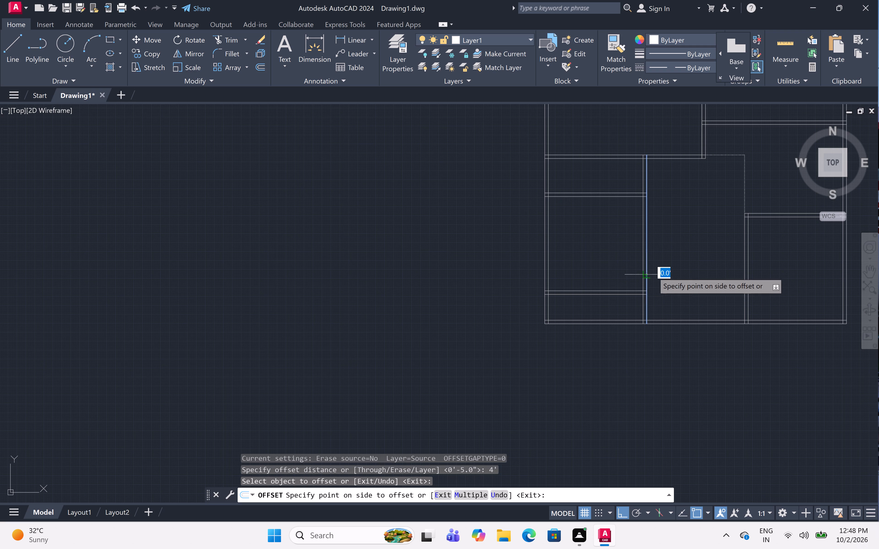
left_click(731, 266)
key("space")
key("space")
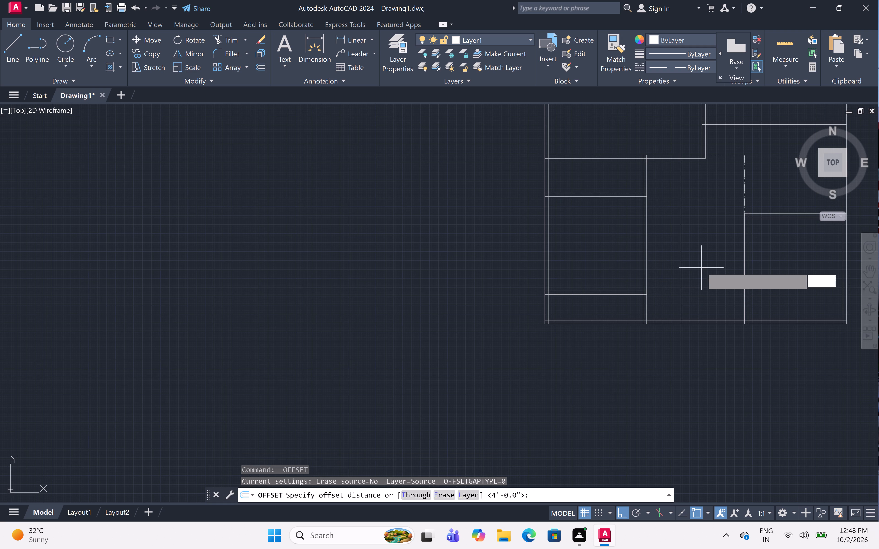
key("5")
type("\"")
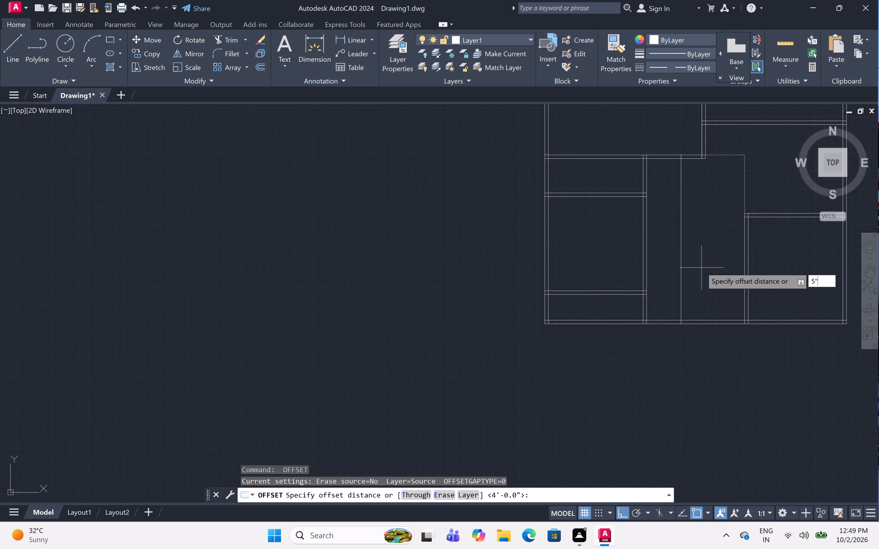
key("space")
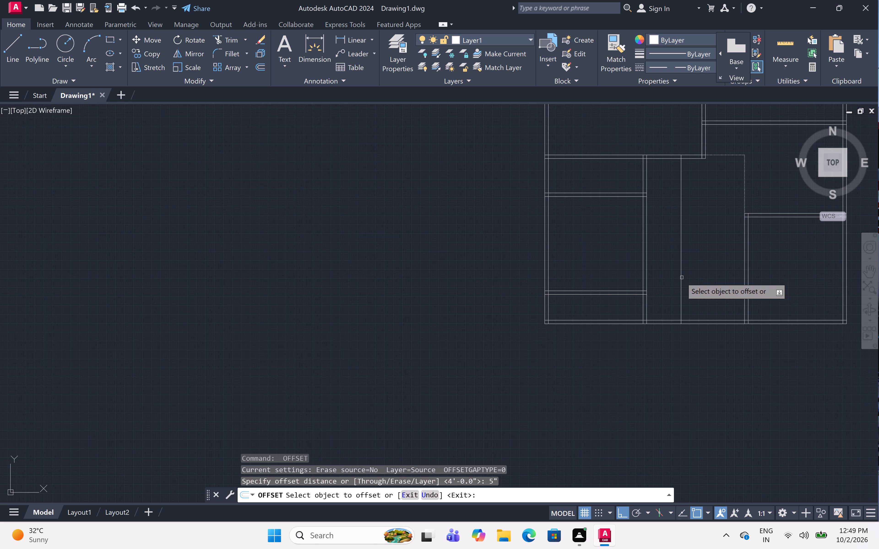
left_click(681, 278)
left_click(715, 273)
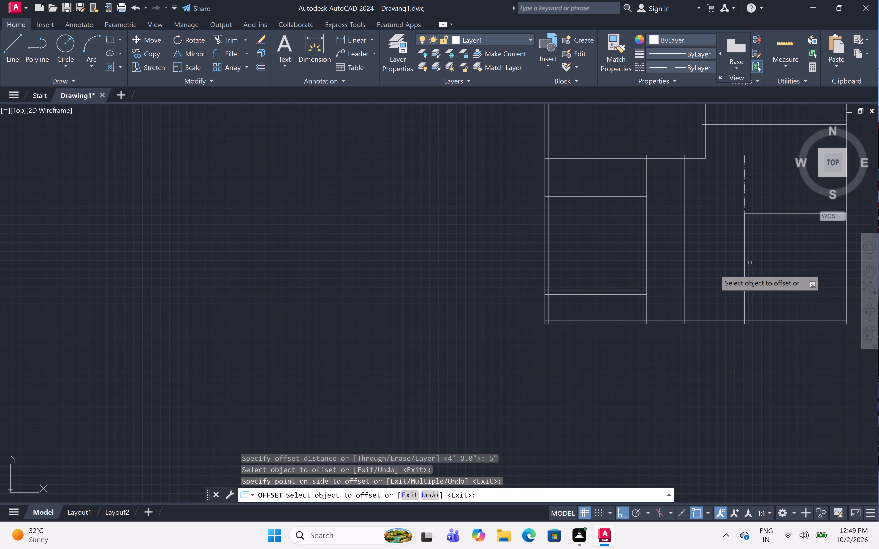
Offset the inner face of the plan's bottom wall 8' up, and offset that copy 5" further up to form a horizontal partition.
scroll(688, 294, "down", 1)
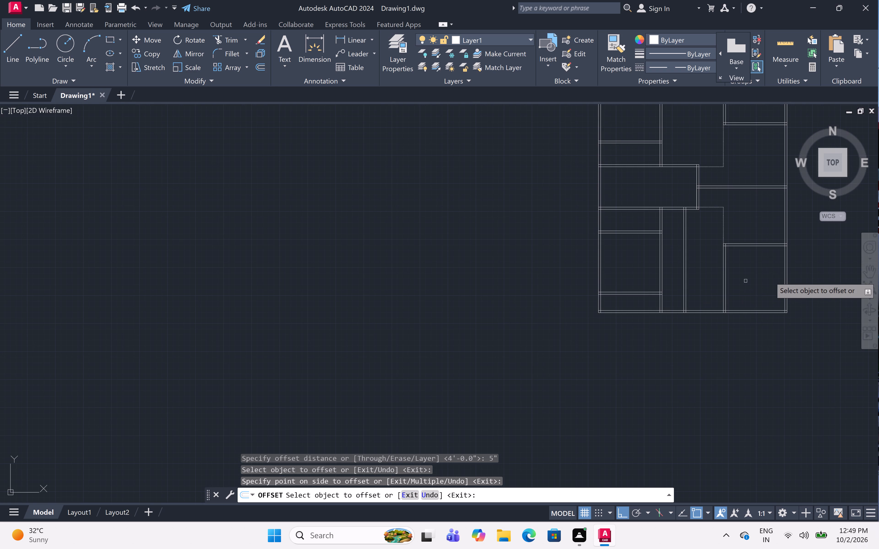
scroll(804, 238, "down", 1)
scroll(803, 238, "up", 1)
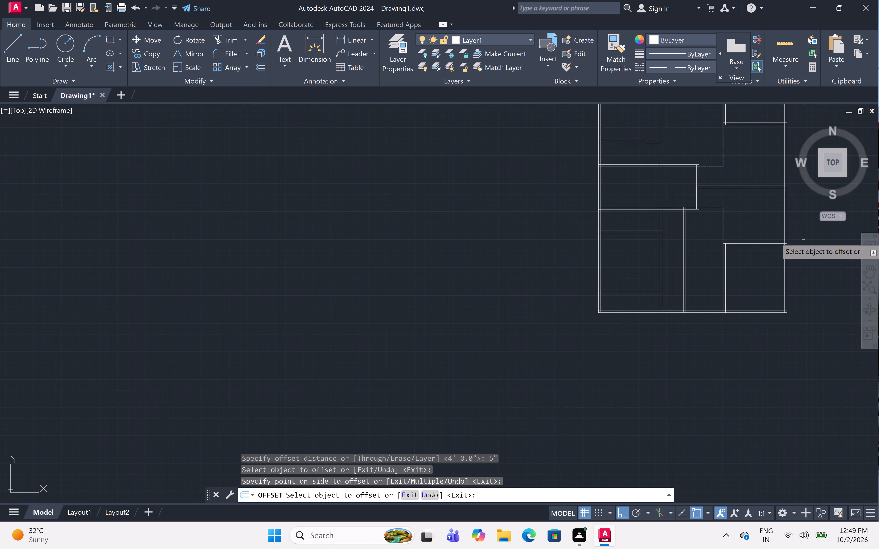
middle_click_drag(803, 238, 724, 340)
scroll(724, 340, "down", 1)
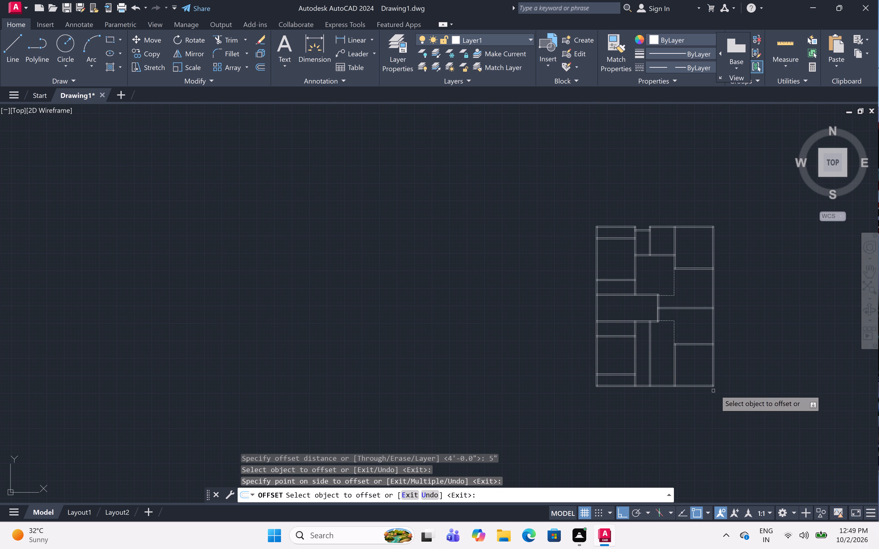
scroll(732, 391, "up", 1)
scroll(732, 391, "down", 3)
scroll(732, 391, "up", 1)
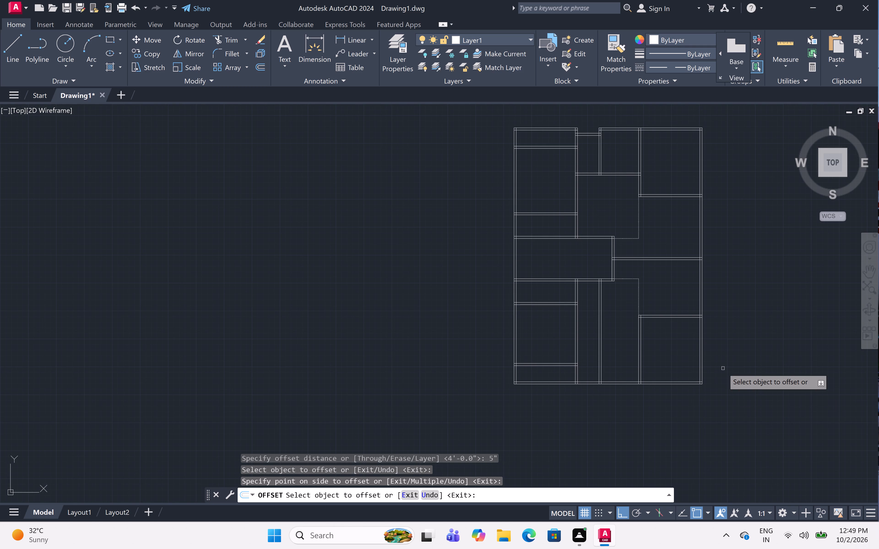
key("Escape")
type("off")
key("space")
type("8'")
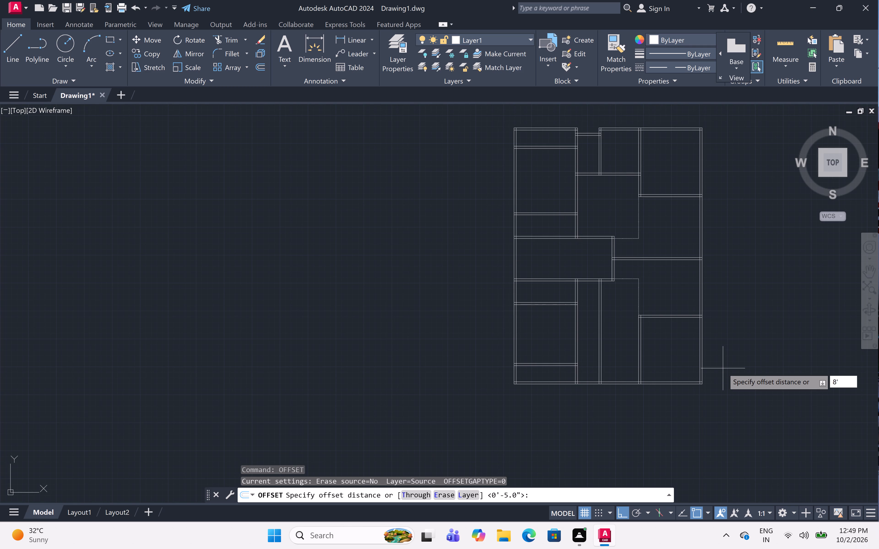
key("space")
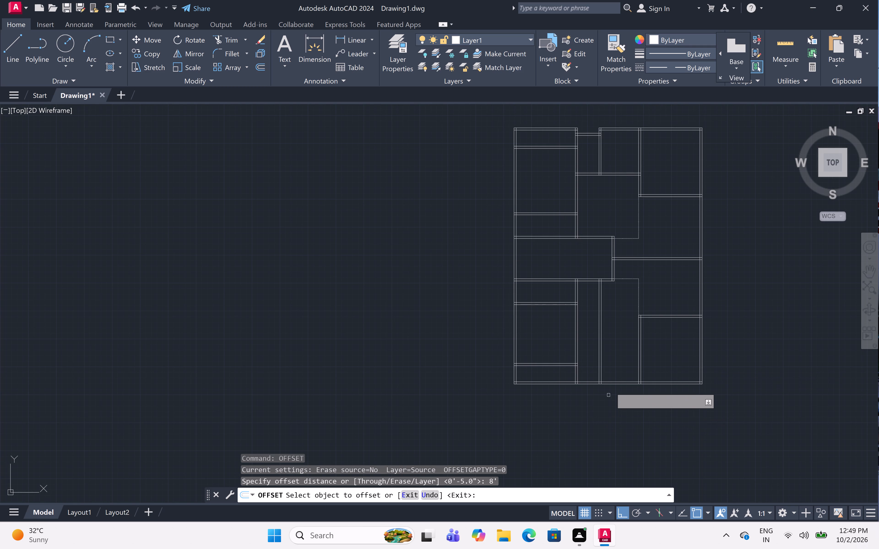
left_click(613, 382)
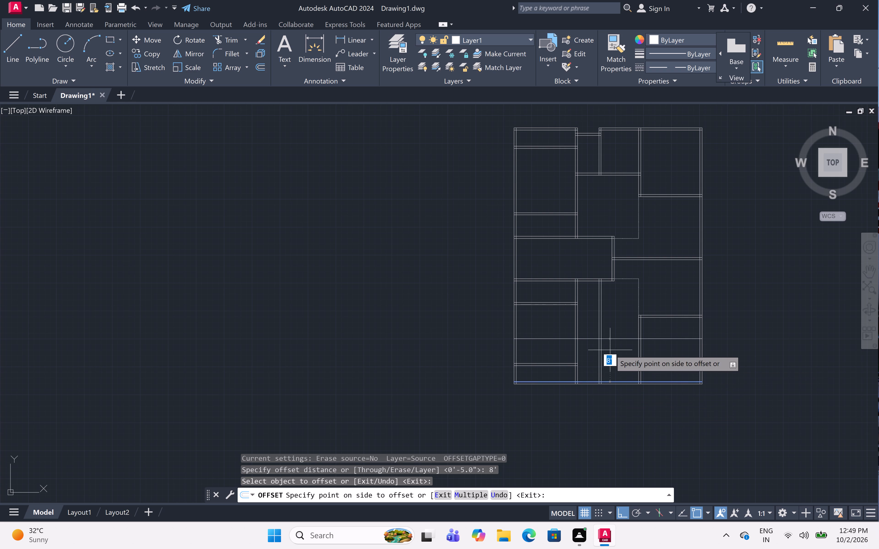
left_click(607, 323)
key("space")
key("space")
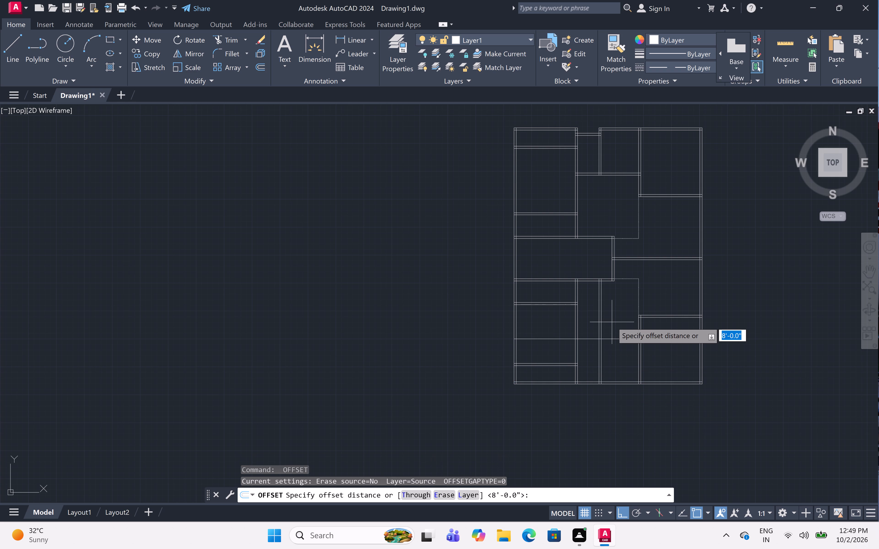
type("5")
key("shift+quotedbl")
key("space")
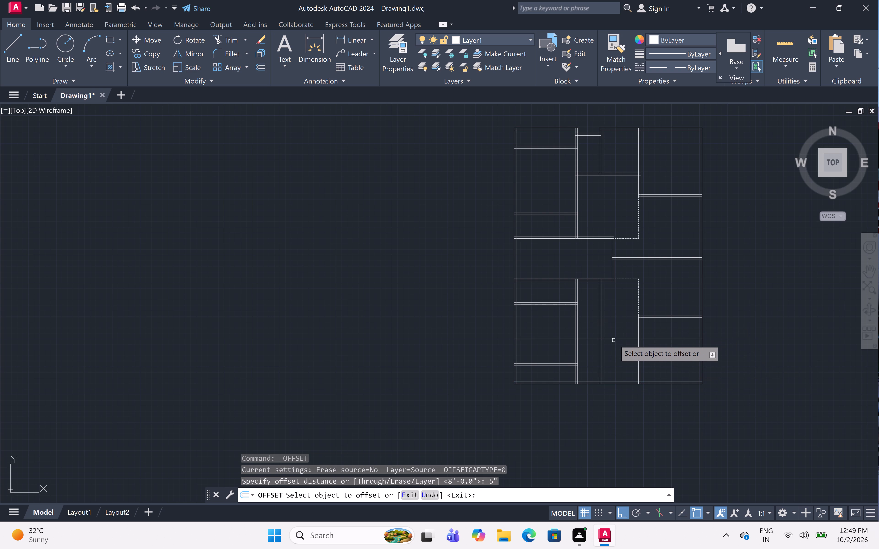
left_click(614, 339)
left_click(614, 317)
key("Escape")
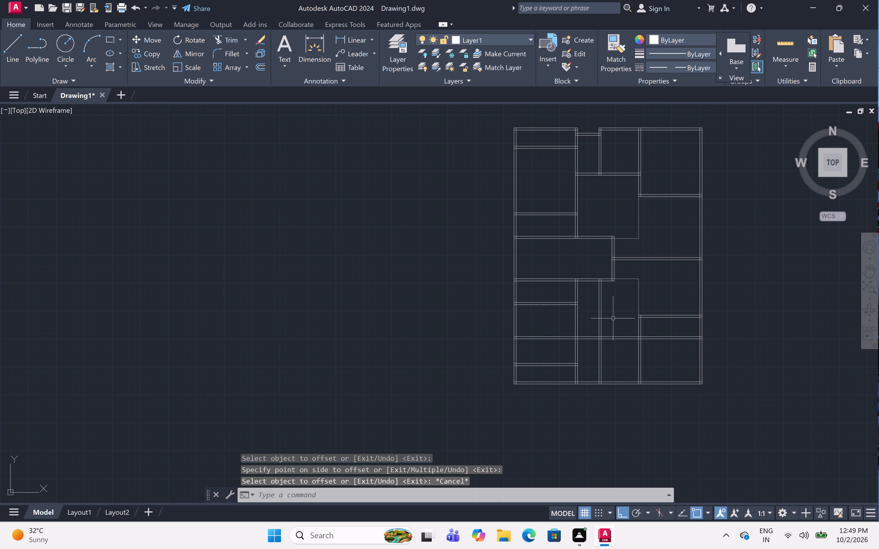
Trim the two new horizontal lines out of the lower-left and lower-right rooms.
type("tr")
key("space")
left_click(566, 348)
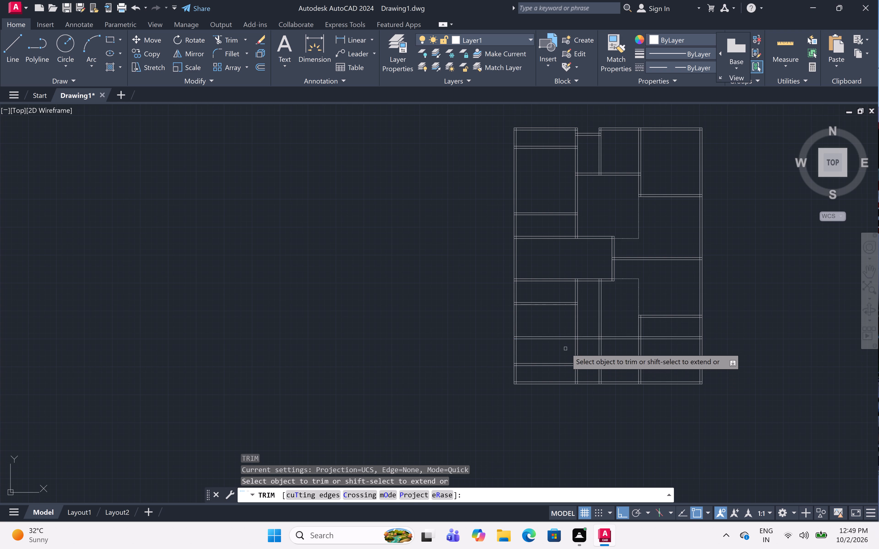
left_click(564, 322)
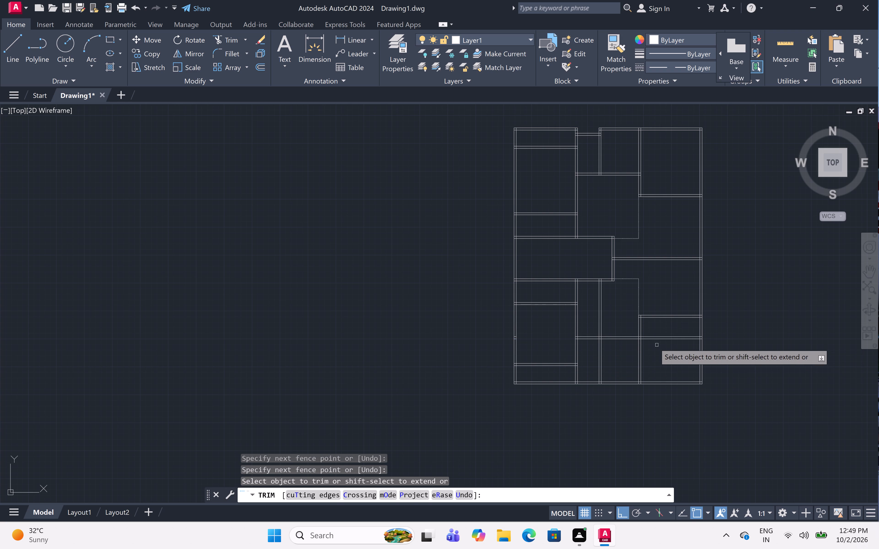
left_click(649, 341)
left_click(649, 327)
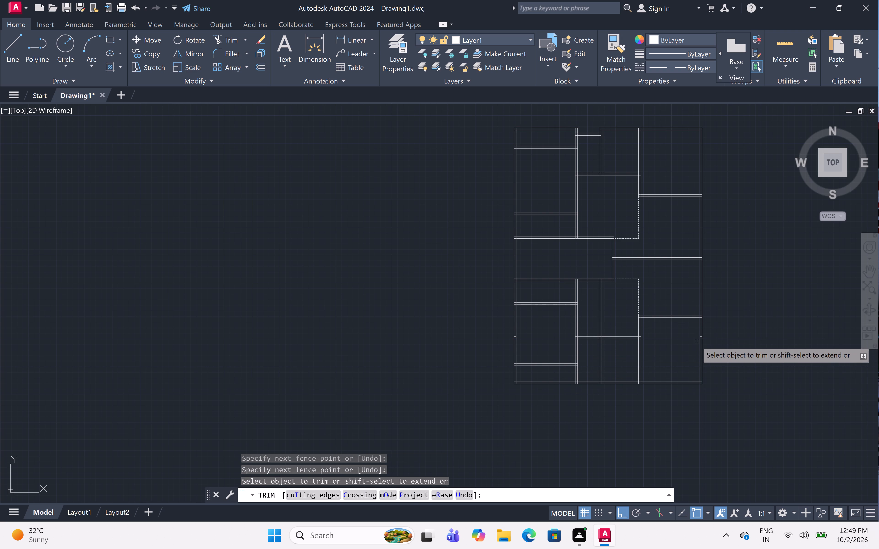
Trim away the leftover stubs of the 8' partition lines inside the right and left outer walls.
scroll(699, 339, "up", 2)
scroll(699, 339, "down", 1)
scroll(699, 339, "up", 5)
scroll(699, 339, "down", 1)
scroll(699, 339, "up", 1)
scroll(699, 339, "down", 2)
scroll(699, 339, "up", 3)
left_click(705, 328)
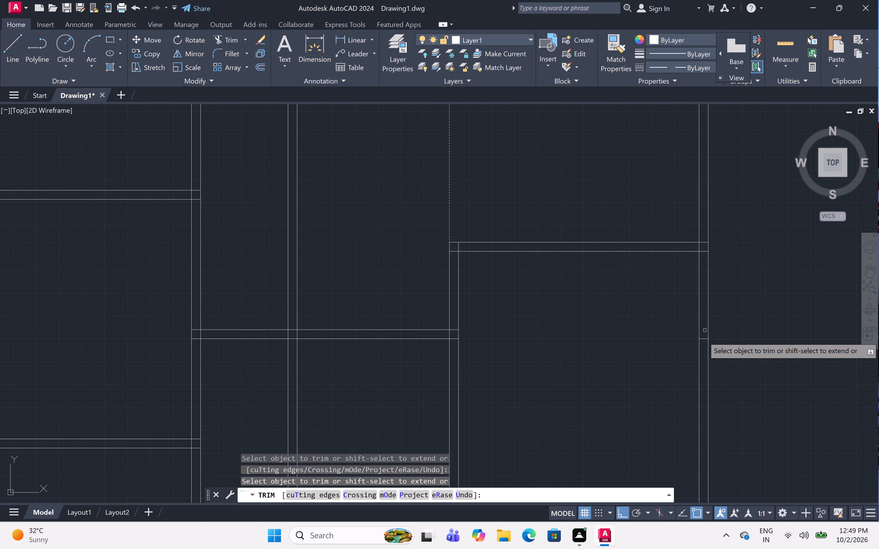
left_click(704, 339)
scroll(654, 358, "down", 6)
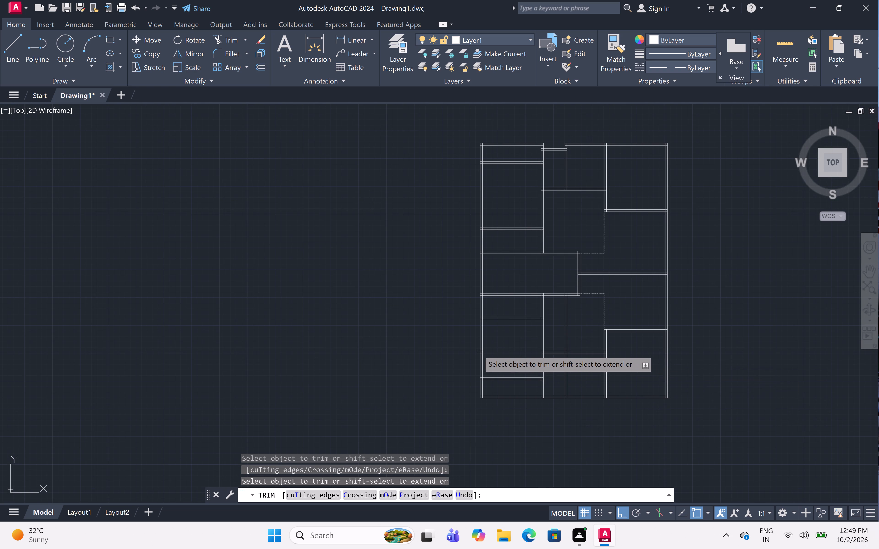
scroll(478, 351, "up", 2)
scroll(478, 351, "down", 4)
scroll(478, 351, "up", 8)
scroll(478, 351, "down", 1)
scroll(478, 351, "up", 2)
scroll(484, 357, "down", 3)
scroll(484, 357, "up", 2)
scroll(484, 357, "down", 1)
scroll(484, 357, "up", 1)
scroll(484, 357, "down", 2)
scroll(484, 357, "up", 2)
scroll(484, 357, "down", 1)
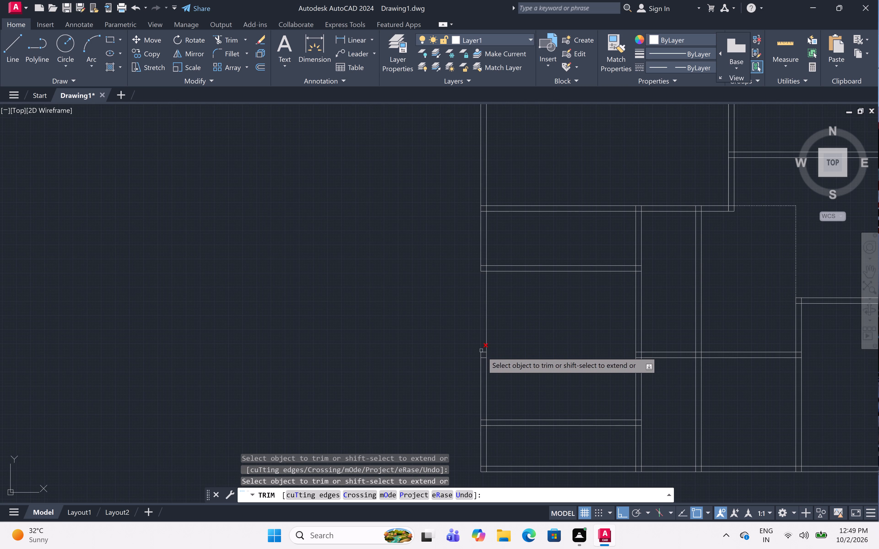
scroll(485, 356, "up", 2)
scroll(485, 356, "down", 1)
scroll(485, 356, "up", 3)
scroll(485, 356, "down", 1)
scroll(485, 356, "up", 1)
left_click(479, 319)
left_click(474, 385)
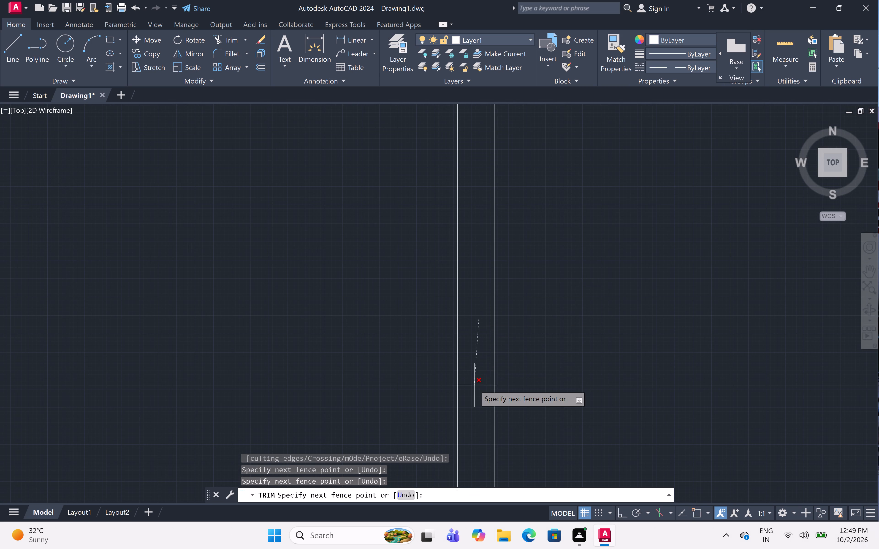
Trim the newest vertical partition's two lines above the horizontal partition, including their stubs inside the projecting room's bottom wall.
scroll(475, 371, "down", 5)
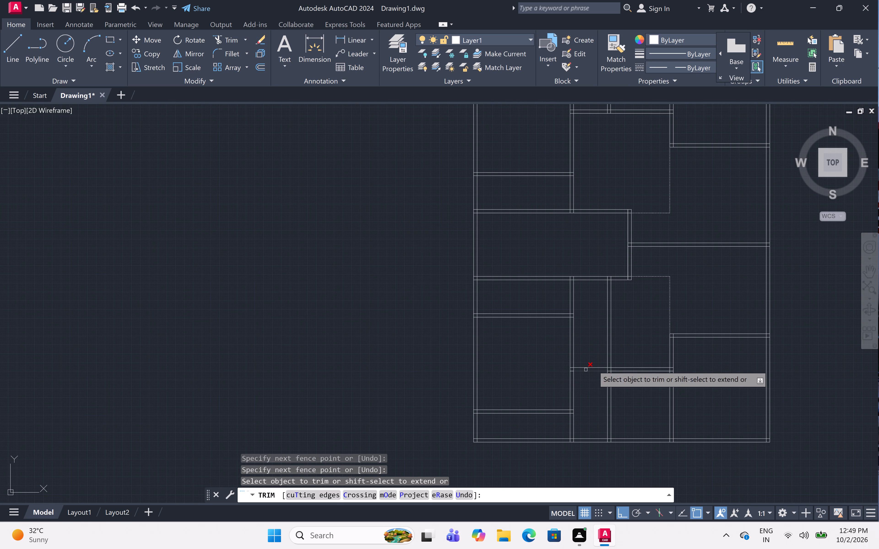
left_click(623, 346)
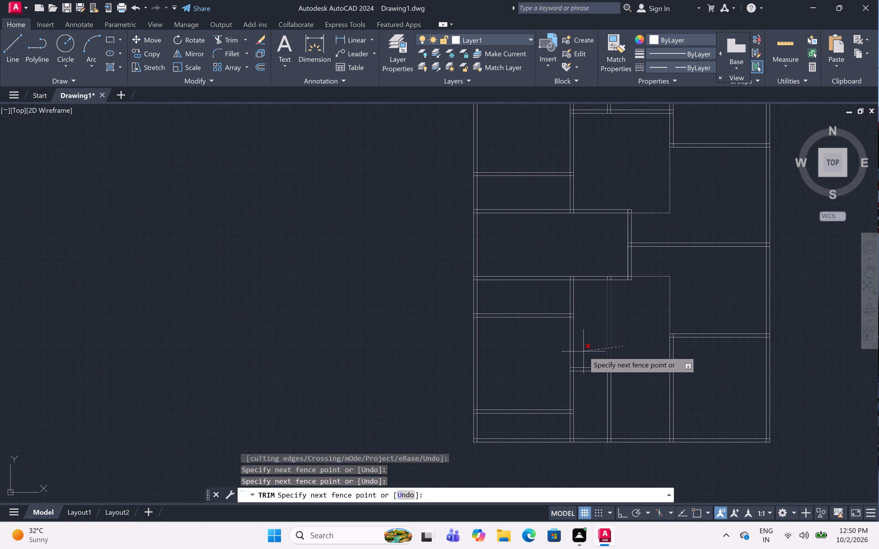
left_click(597, 350)
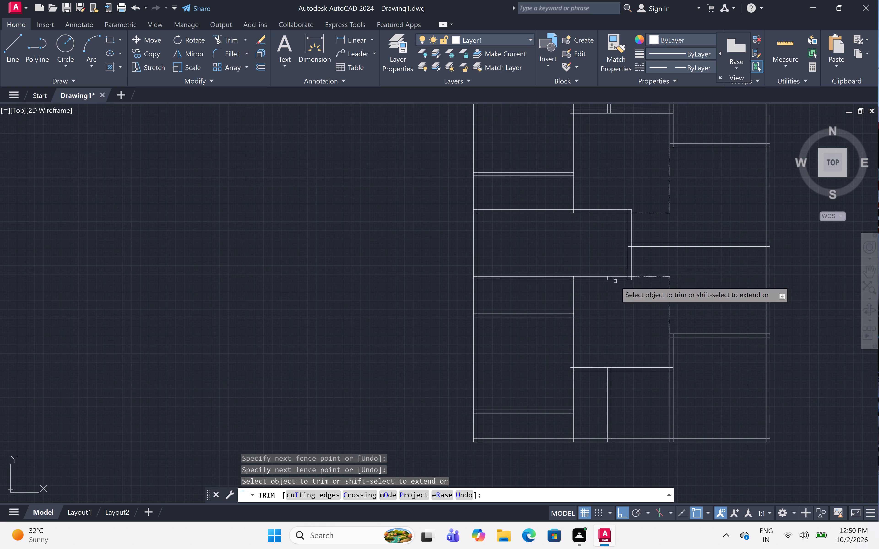
scroll(611, 278, "up", 8)
scroll(611, 278, "down", 2)
scroll(611, 278, "up", 1)
left_click(611, 278)
left_click(542, 283)
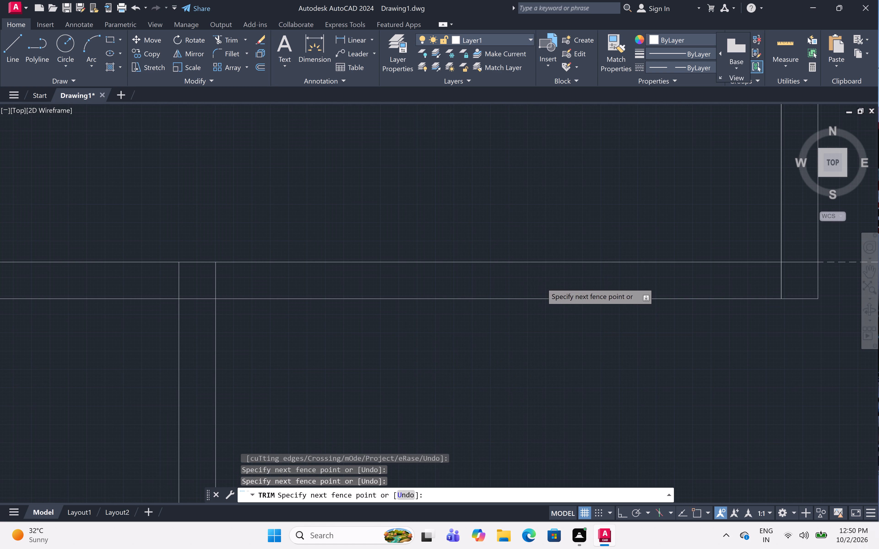
Offset the inner face of the left outer wall 7' to the right, through the projecting middle room.
scroll(580, 276, "down", 11)
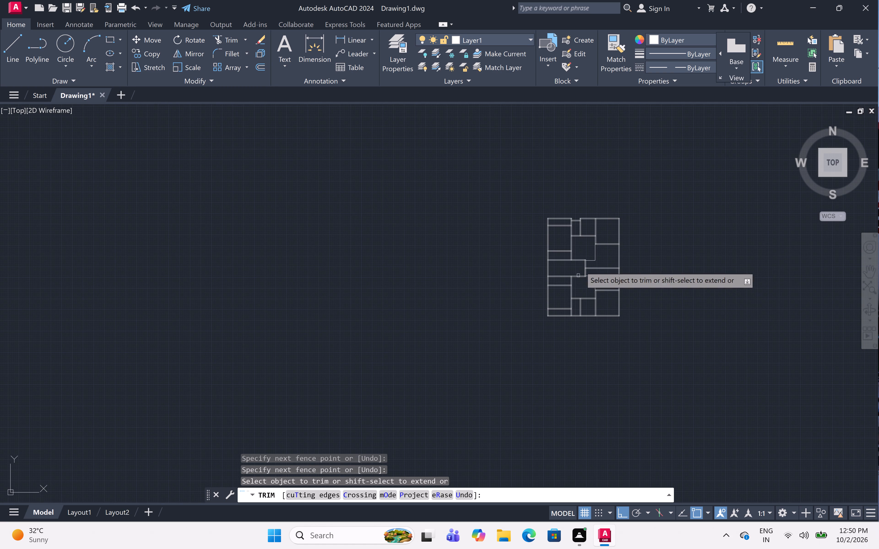
scroll(581, 268, "up", 1)
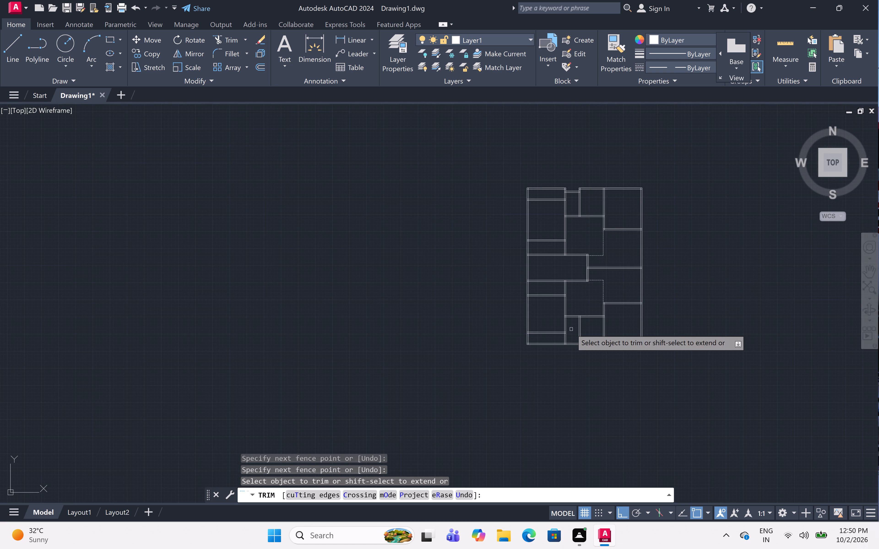
scroll(554, 246, "up", 7)
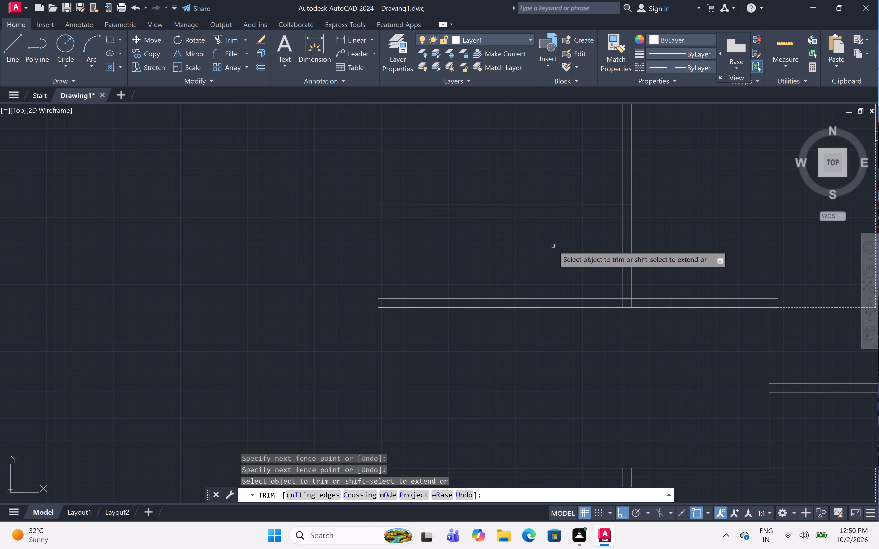
scroll(528, 246, "down", 2)
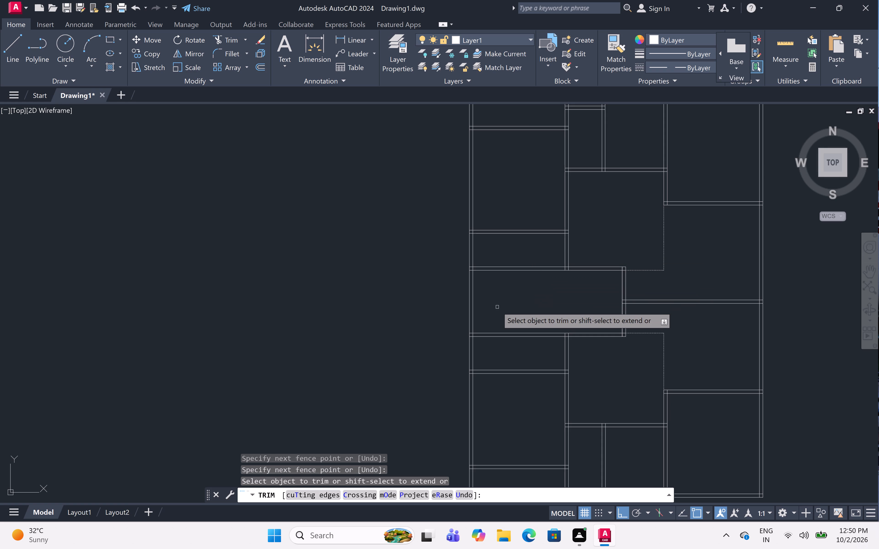
key("Escape")
type("off 7'")
key("space")
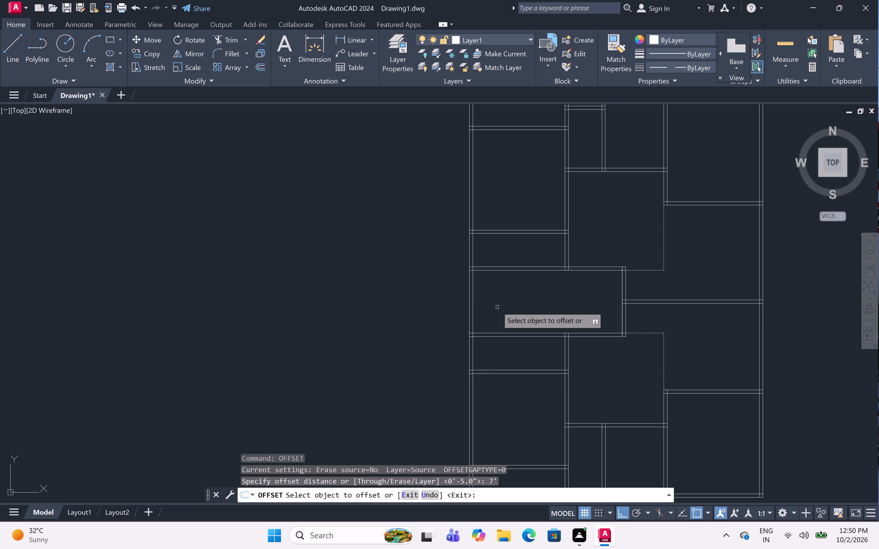
left_click(473, 297)
left_click(536, 290)
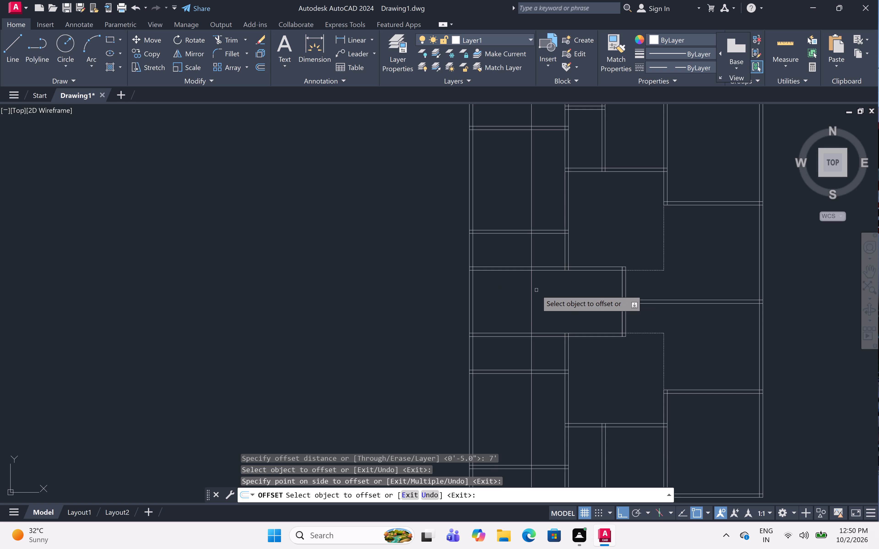
key("space")
Offset the new vertical line 5" further right to form a vertical partition.
key("space")
type("5")
key("shift+quotedbl")
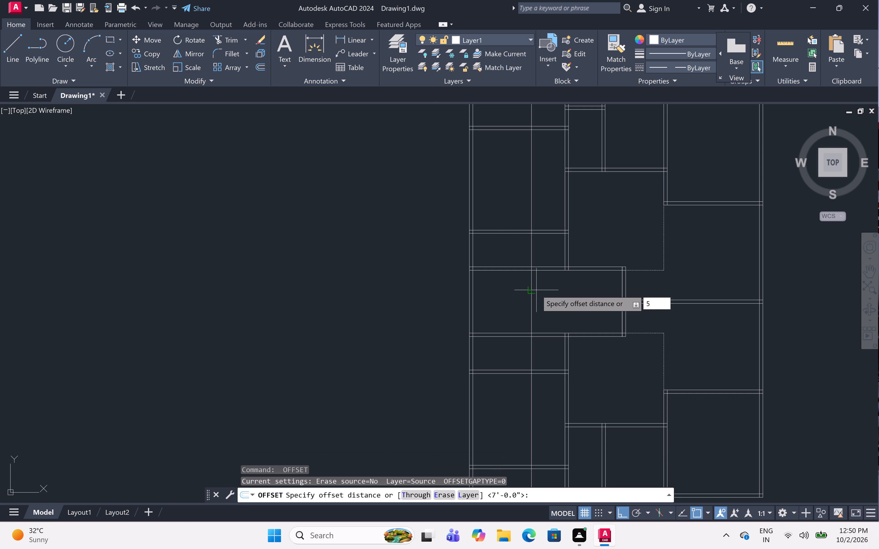
key("space")
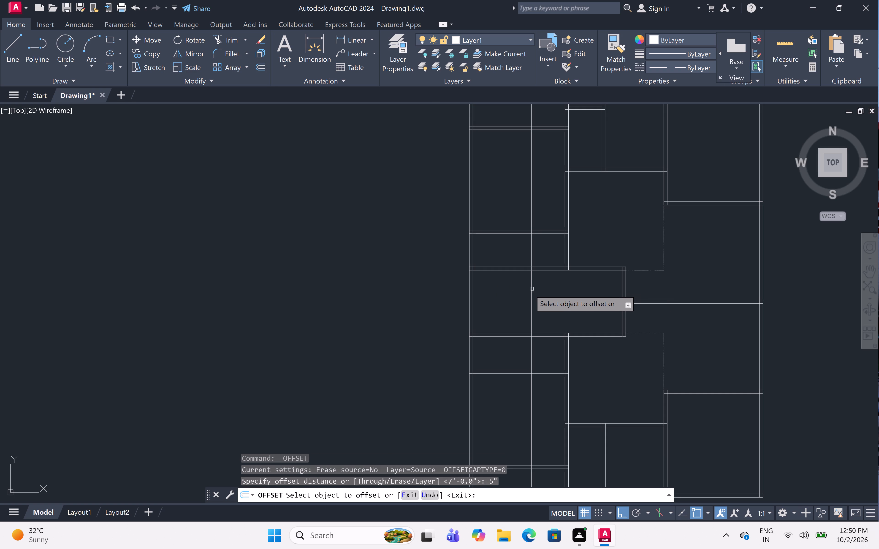
left_click(532, 289)
left_click(578, 290)
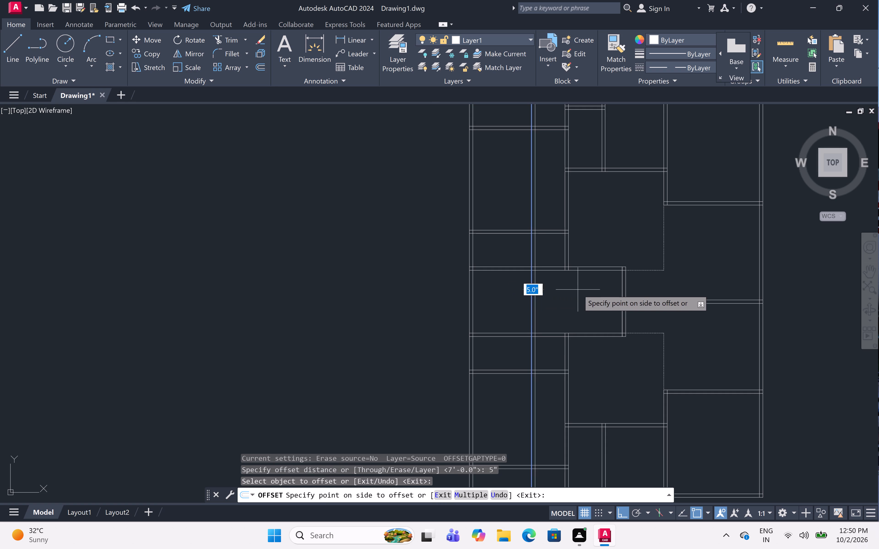
key("Escape")
Trim both new partition lines above the horizontal partition that lies just above the projecting middle room.
type("tr")
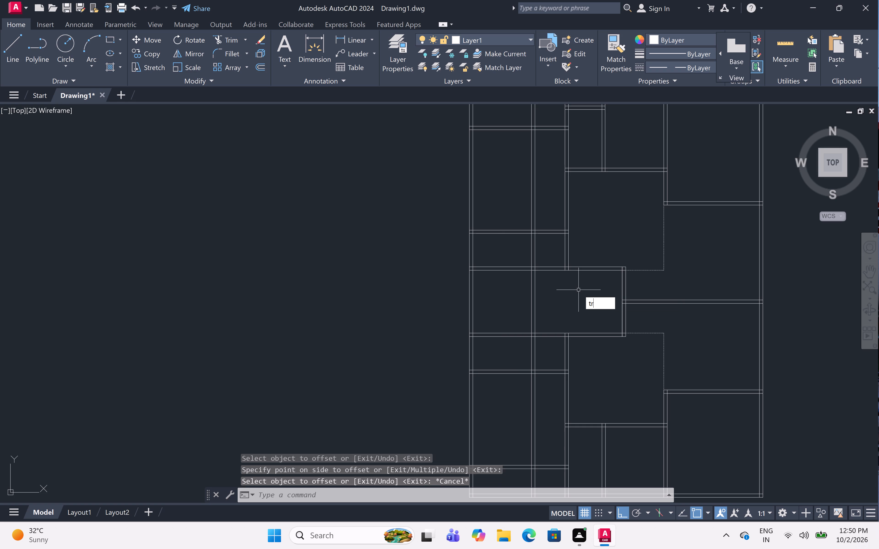
key("space")
scroll(529, 216, "up", 2)
left_click(573, 210)
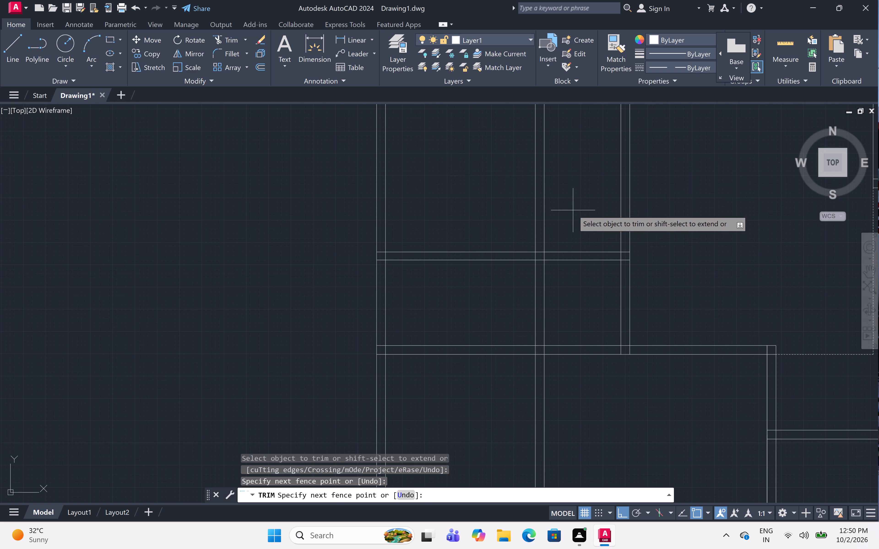
left_click(497, 212)
Trim both new partition lines below the horizontal partition that lies just under the projecting middle room.
scroll(507, 209, "down", 5)
scroll(507, 209, "up", 1)
scroll(514, 296, "up", 3)
scroll(514, 296, "down", 1)
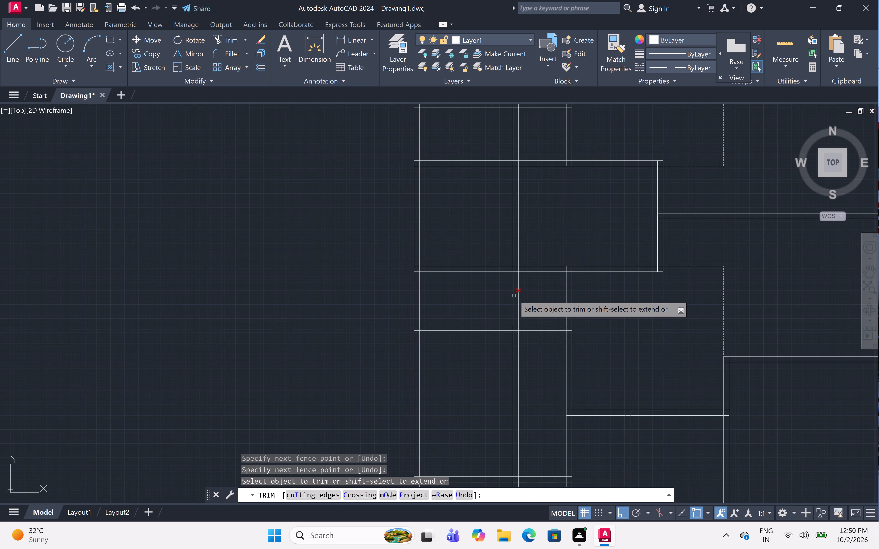
scroll(524, 302, "up", 1)
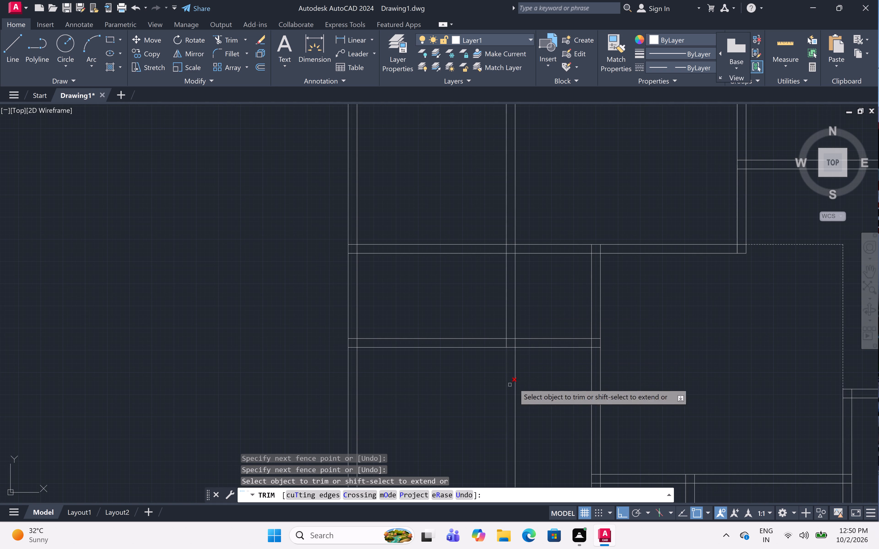
left_click(540, 385)
left_click(464, 370)
scroll(477, 364, "down", 1)
scroll(477, 364, "up", 1)
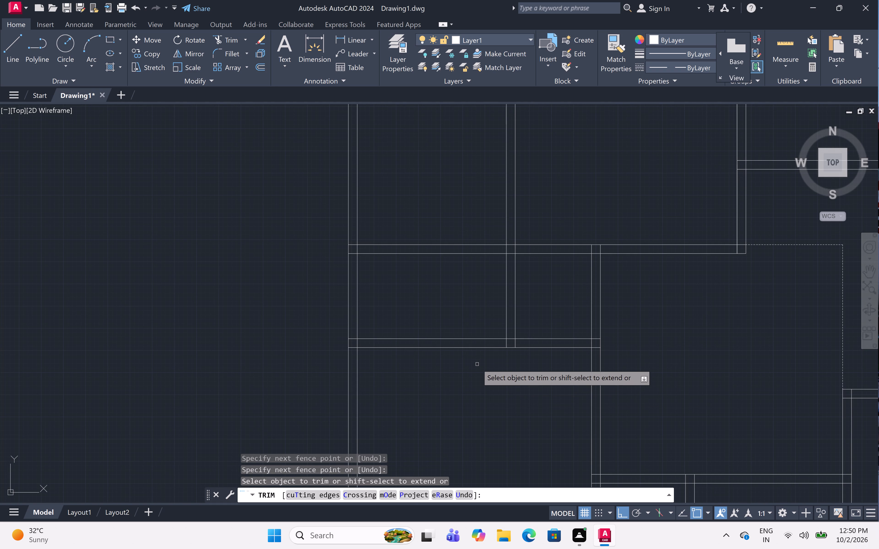
scroll(527, 320, "down", 1)
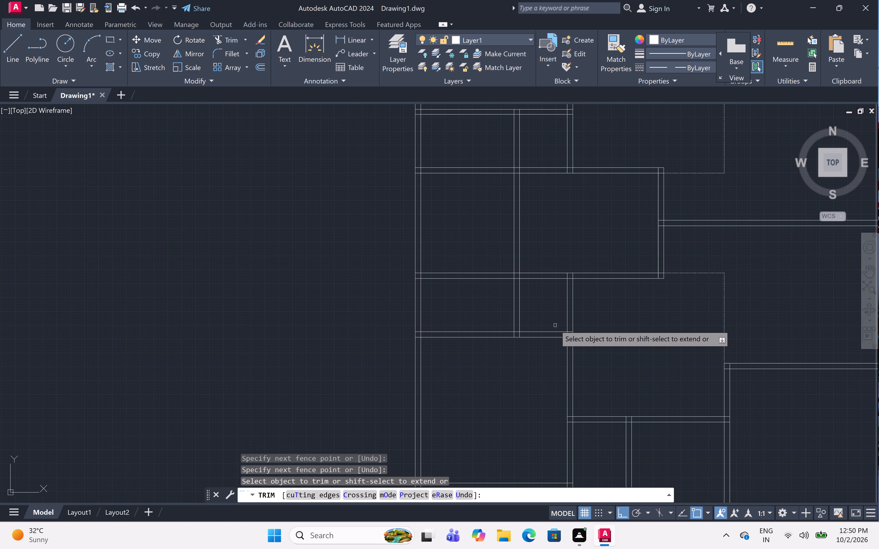
key("Escape")
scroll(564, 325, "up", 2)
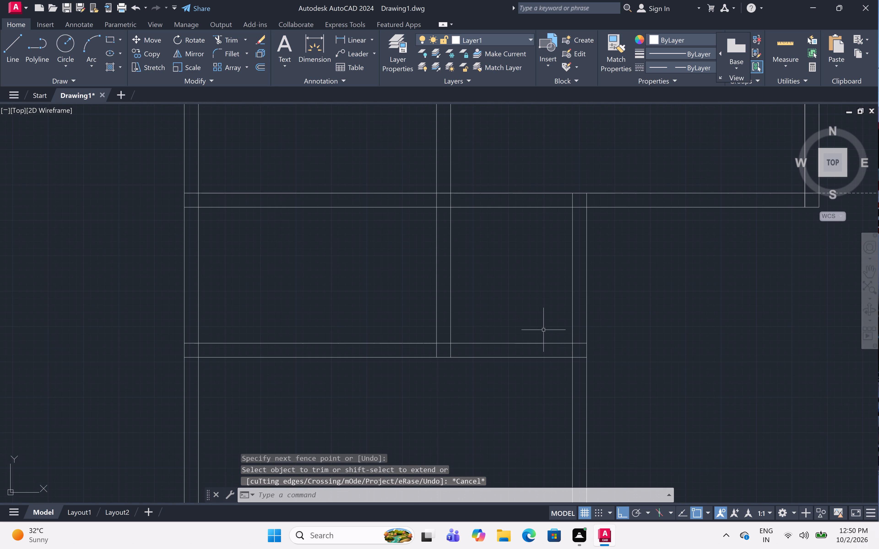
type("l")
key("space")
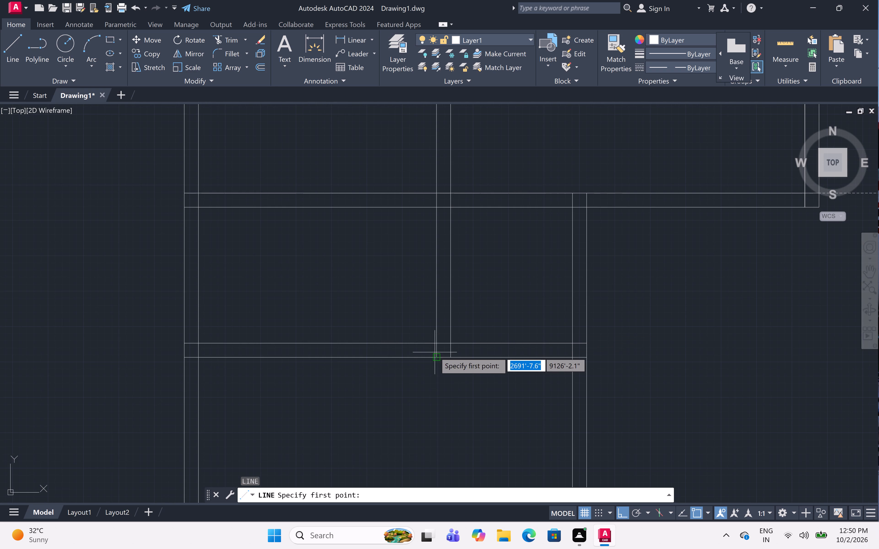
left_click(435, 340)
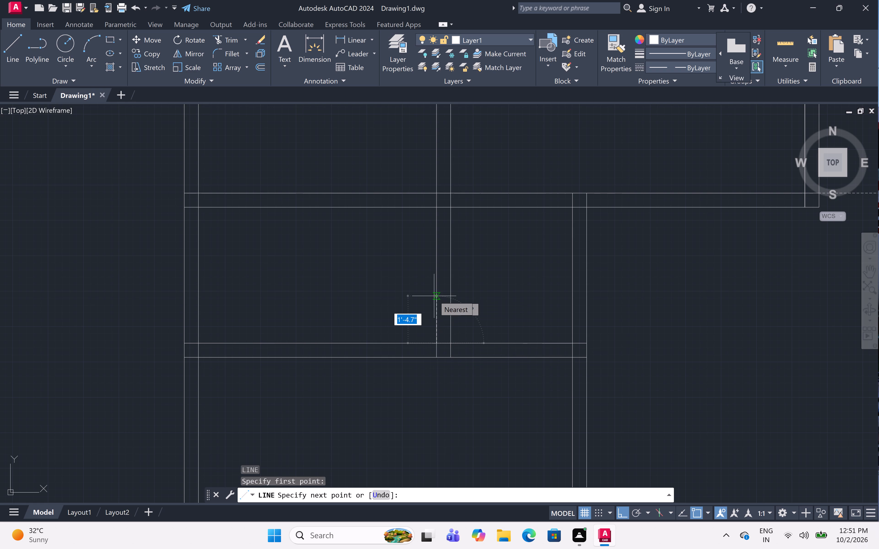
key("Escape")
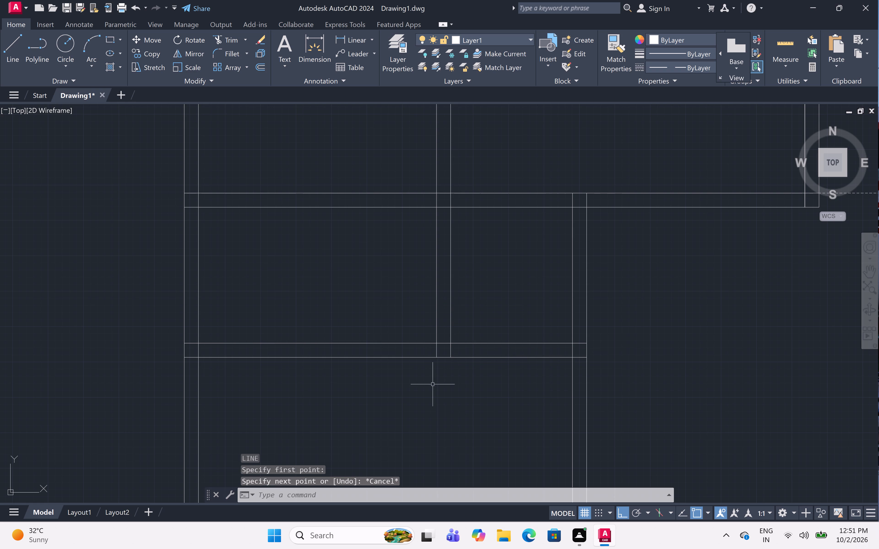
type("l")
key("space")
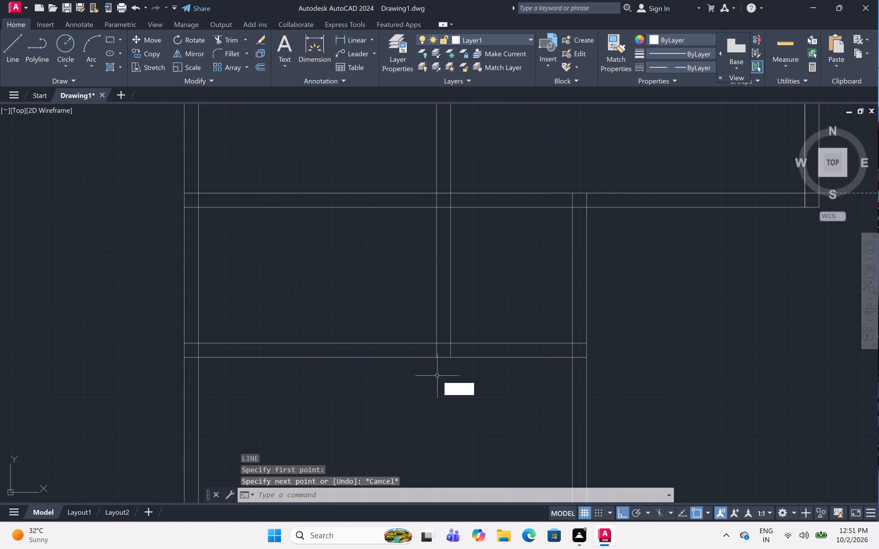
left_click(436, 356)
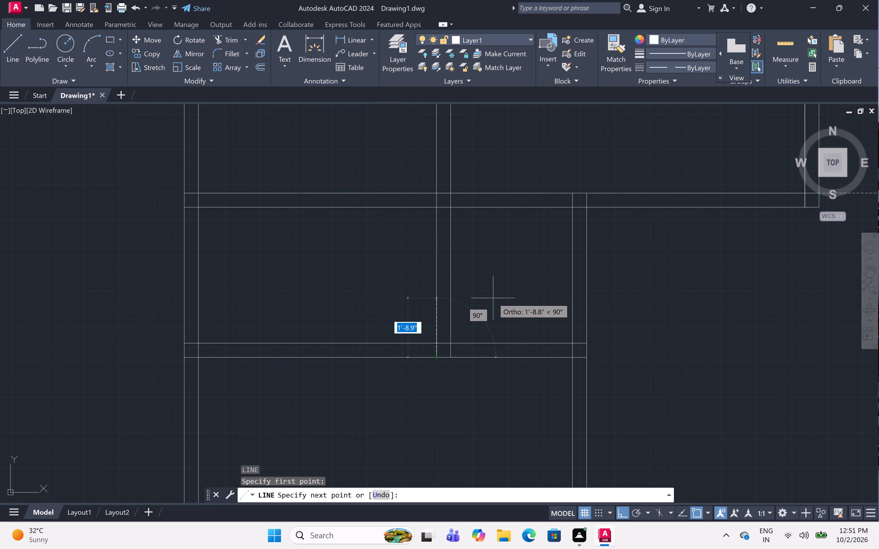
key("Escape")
Make layer 0 the current layer.
left_click(503, 36)
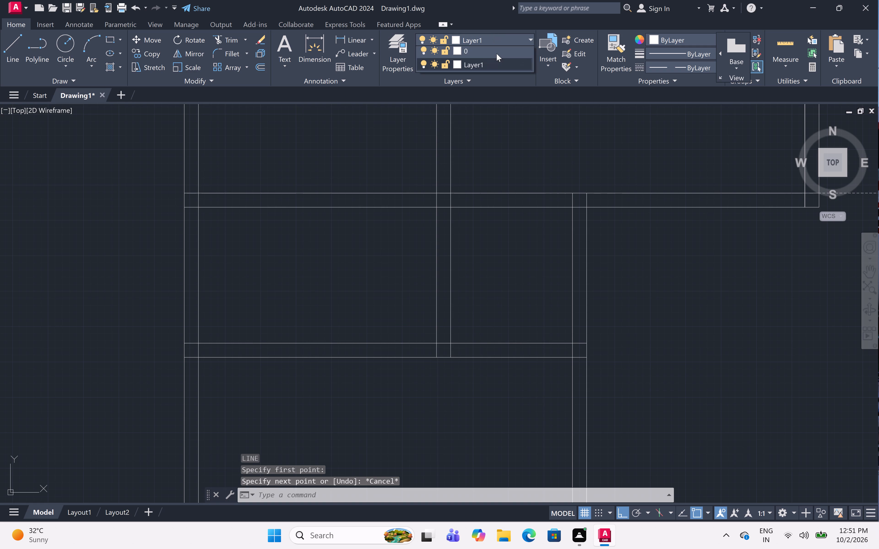
left_click(497, 56)
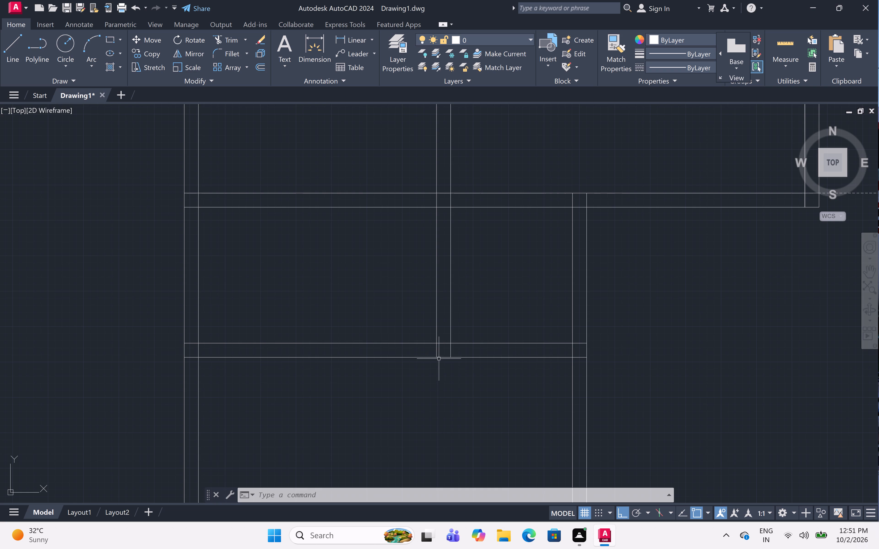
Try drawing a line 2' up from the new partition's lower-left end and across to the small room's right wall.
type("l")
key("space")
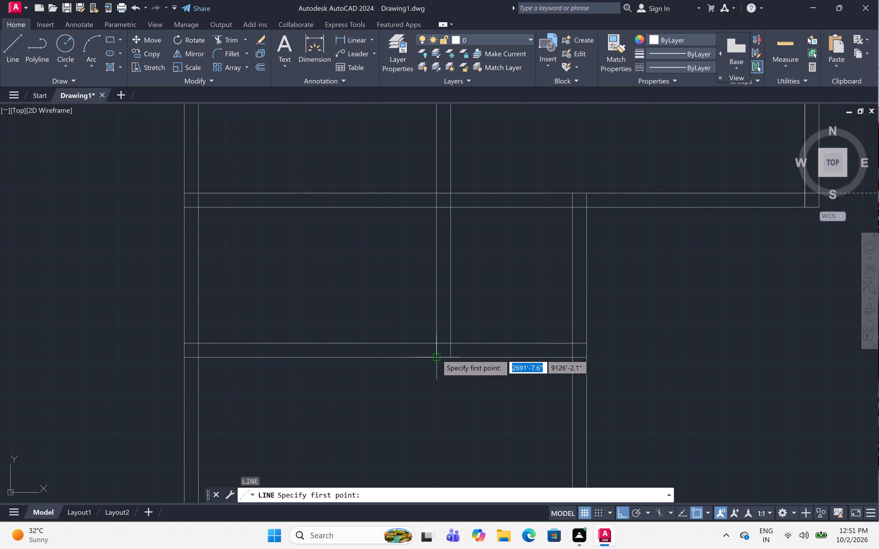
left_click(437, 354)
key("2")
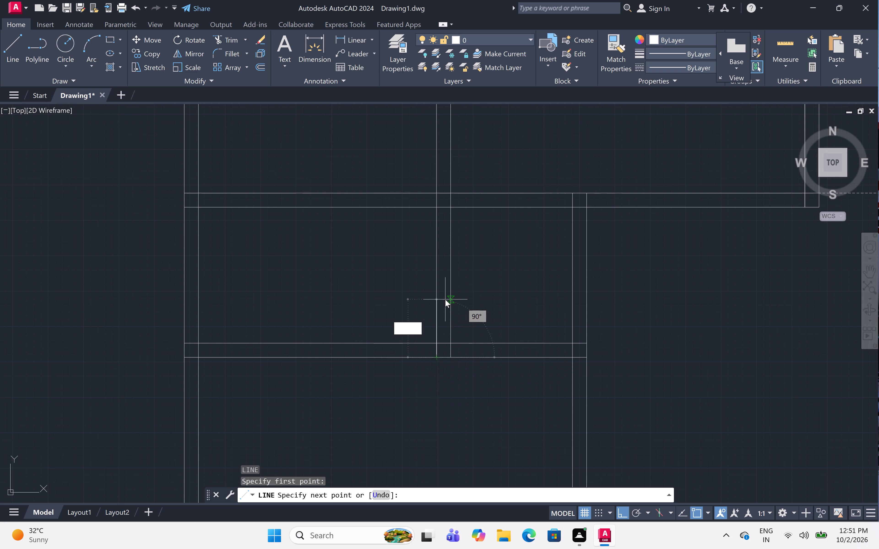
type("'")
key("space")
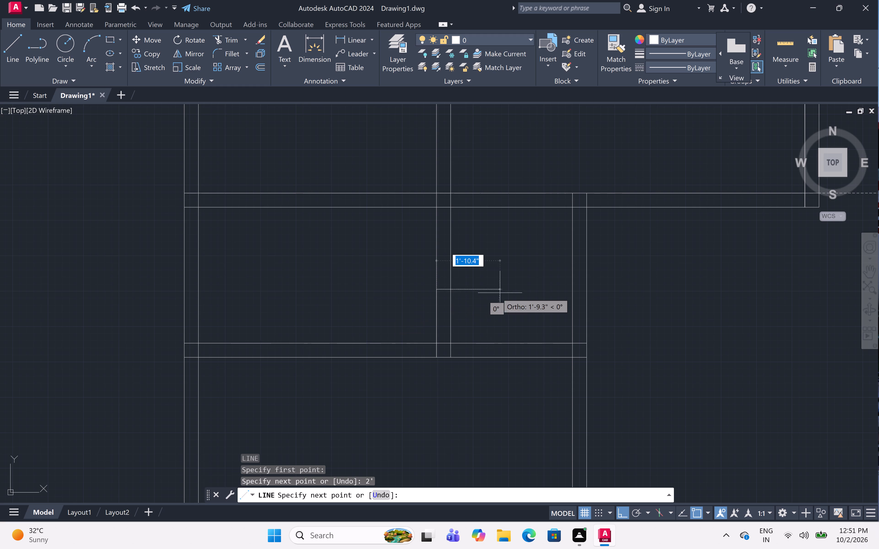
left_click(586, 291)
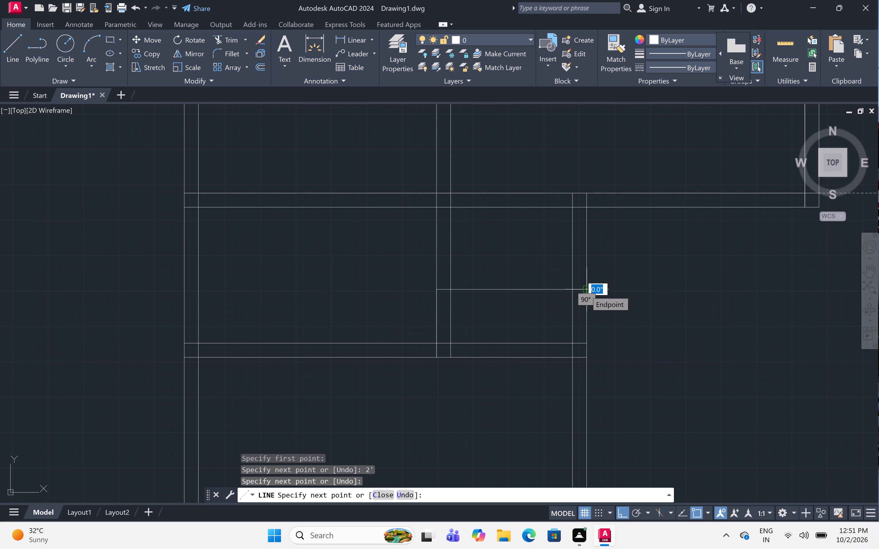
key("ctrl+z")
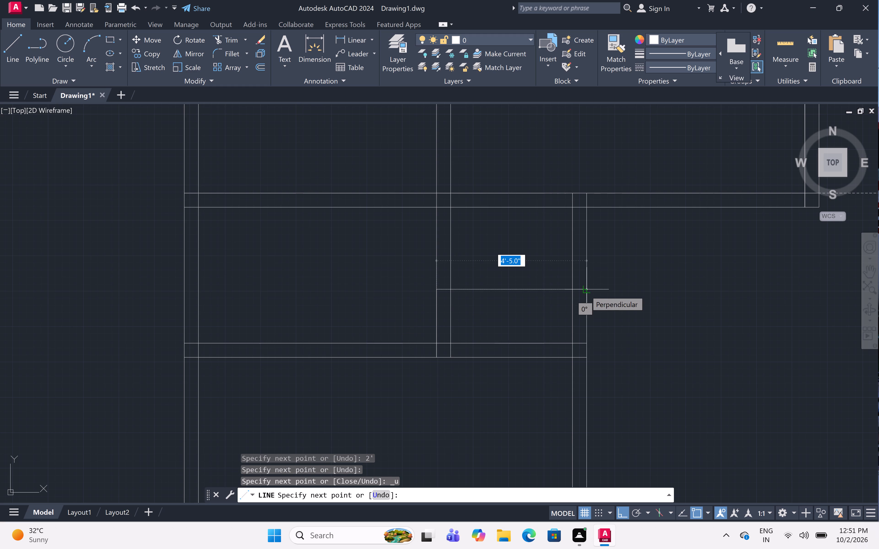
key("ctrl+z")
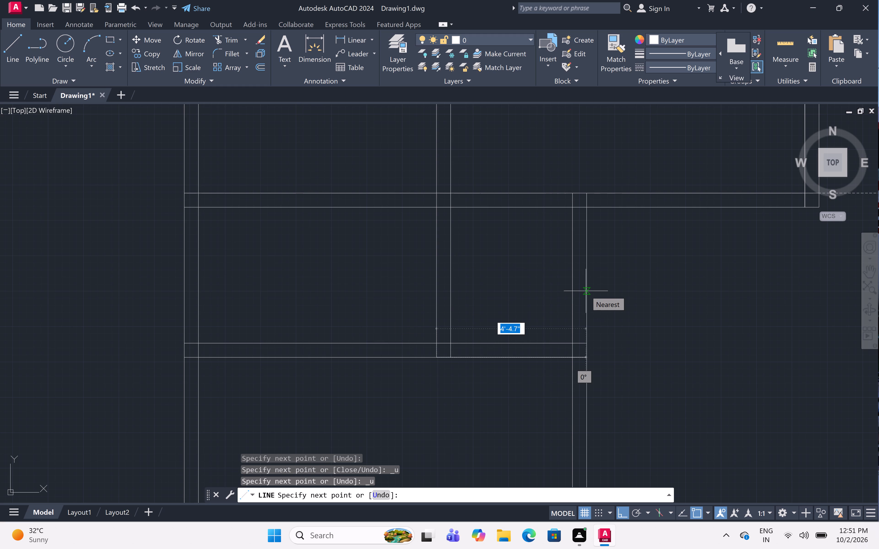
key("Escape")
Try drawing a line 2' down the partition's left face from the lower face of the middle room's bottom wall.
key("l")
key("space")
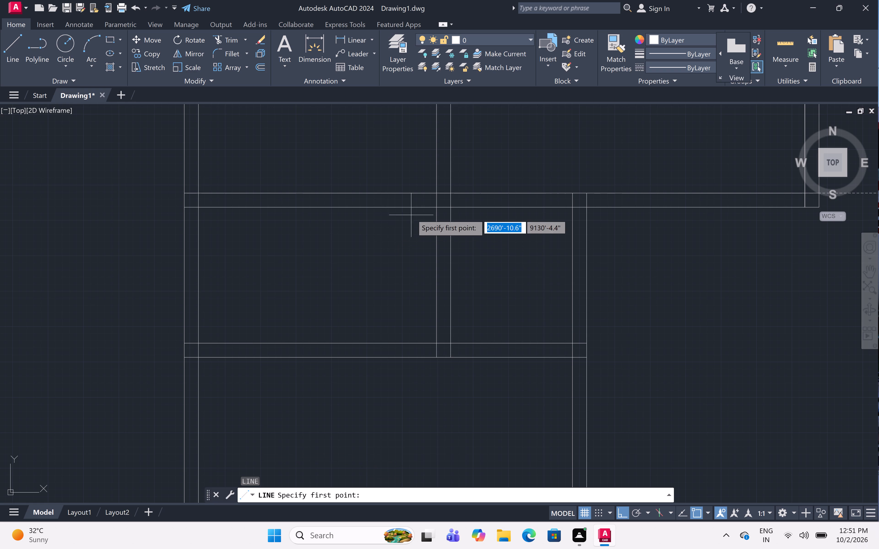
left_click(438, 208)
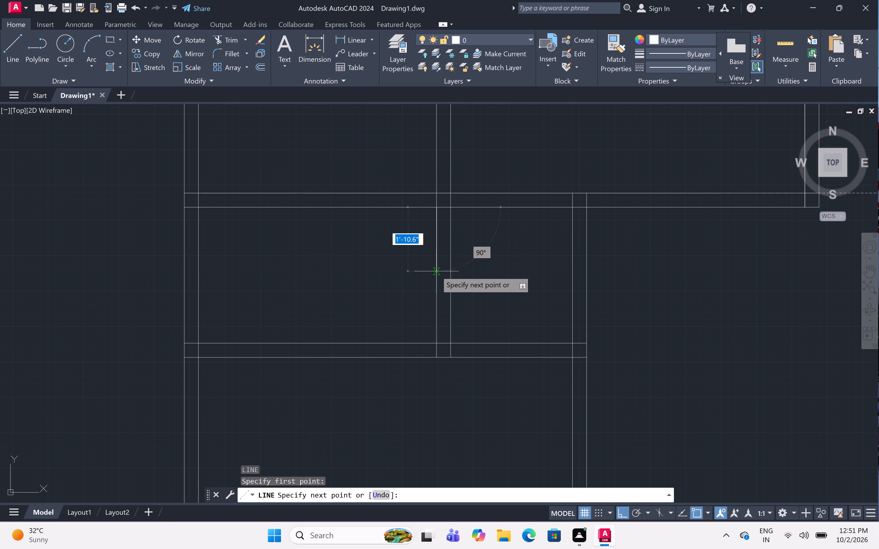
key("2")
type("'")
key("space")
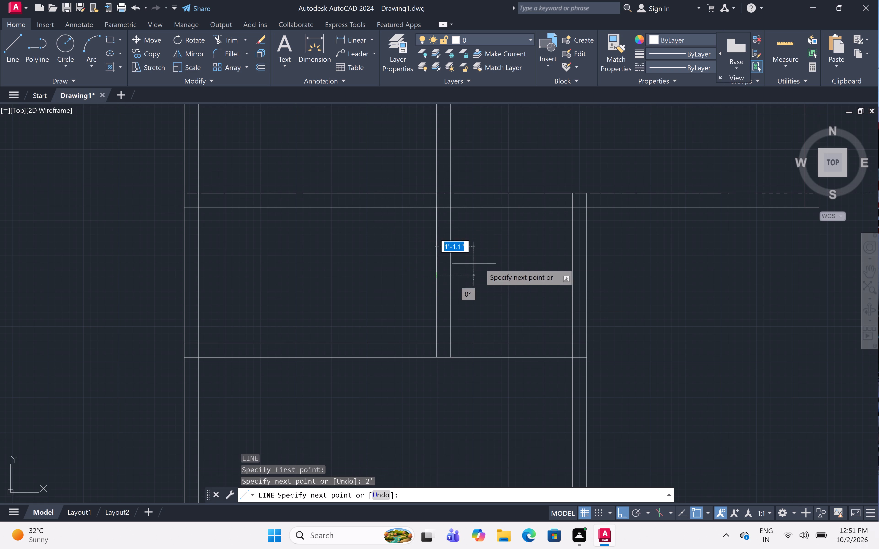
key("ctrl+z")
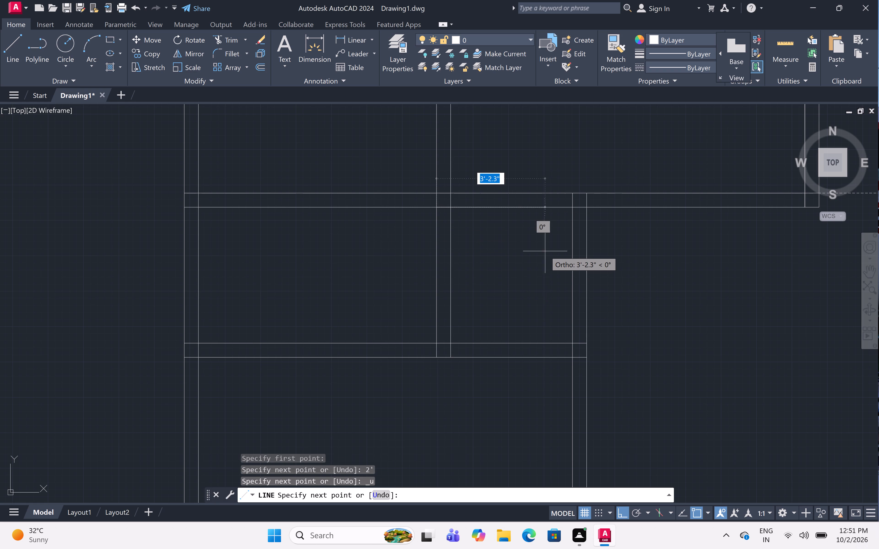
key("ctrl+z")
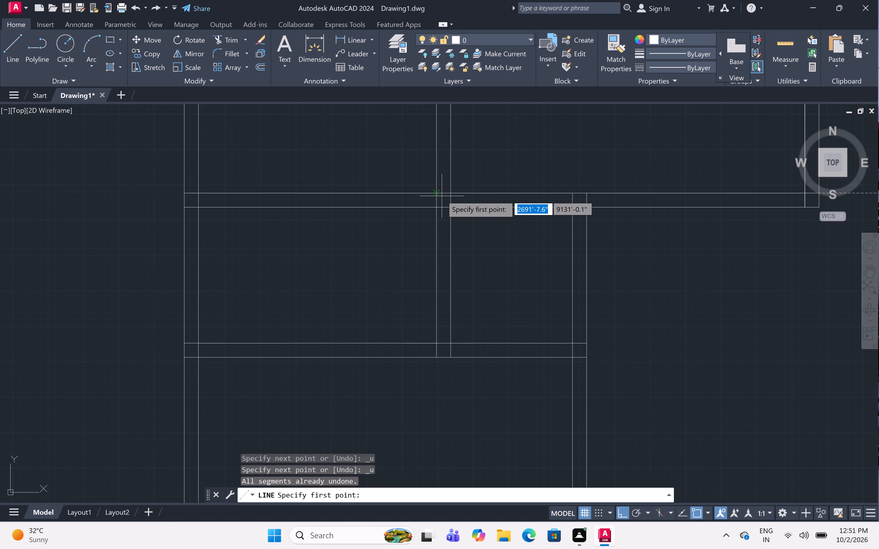
Draw a line 2' down the partition's left face from the upper face of the middle room's bottom wall, and across to the right wall's outer face.
left_click(436, 191)
key("2")
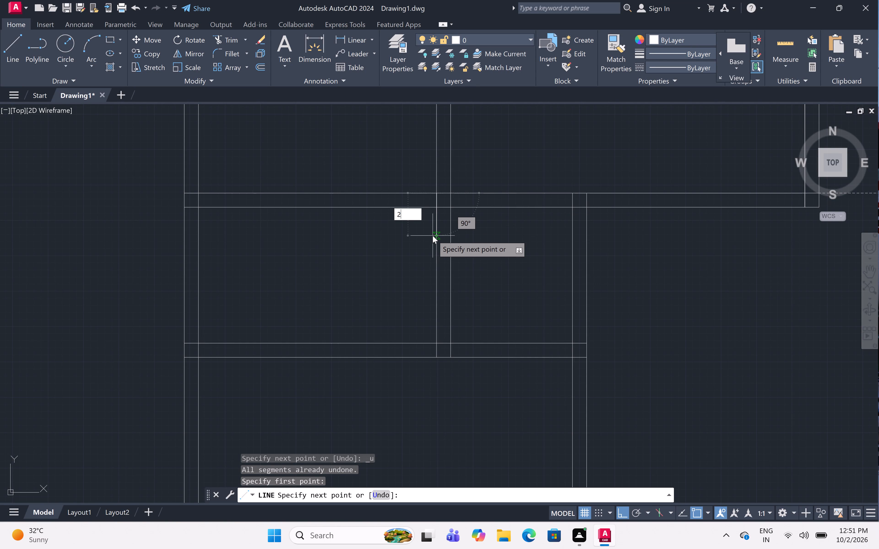
type("'")
key("space")
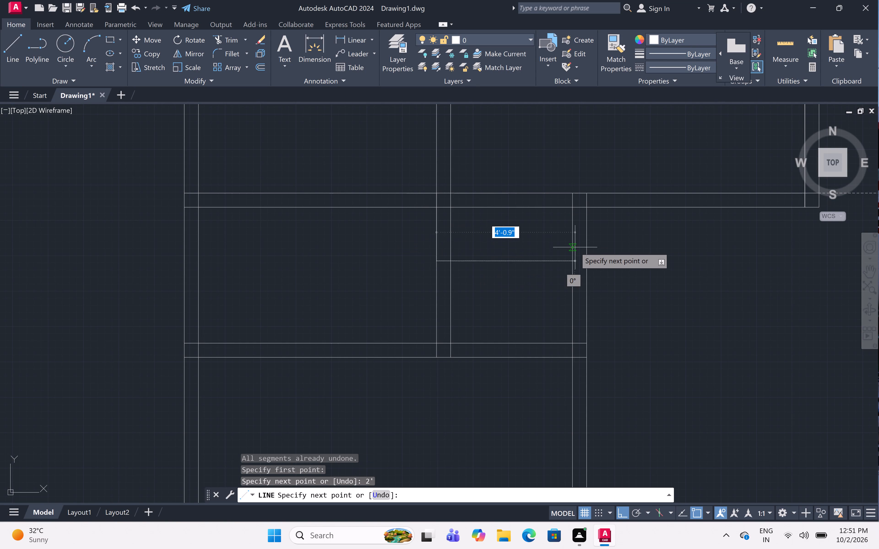
left_click(588, 263)
left_click_drag(588, 263, 590, 263)
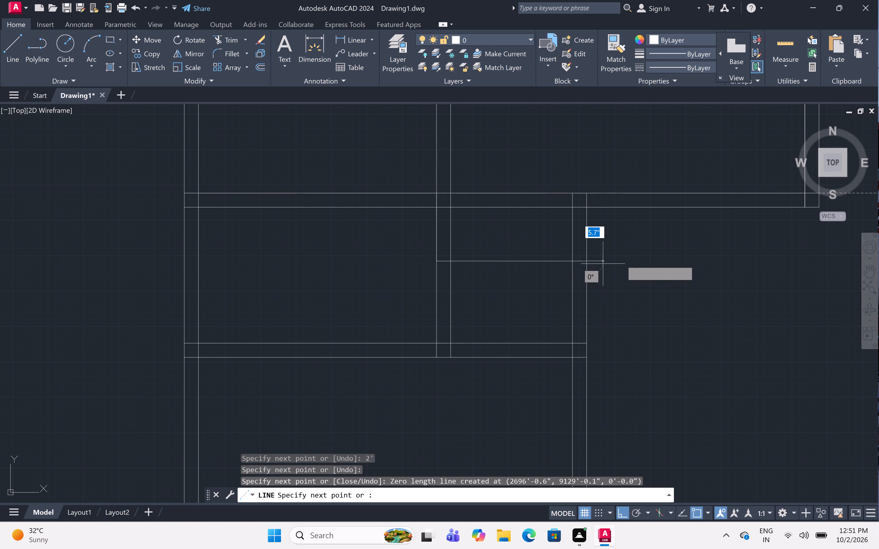
key("Escape")
Trim both right-wall lines of the small room between the new line and the horizontal partition below.
type("tr")
key("space")
left_click(562, 294)
left_click(625, 293)
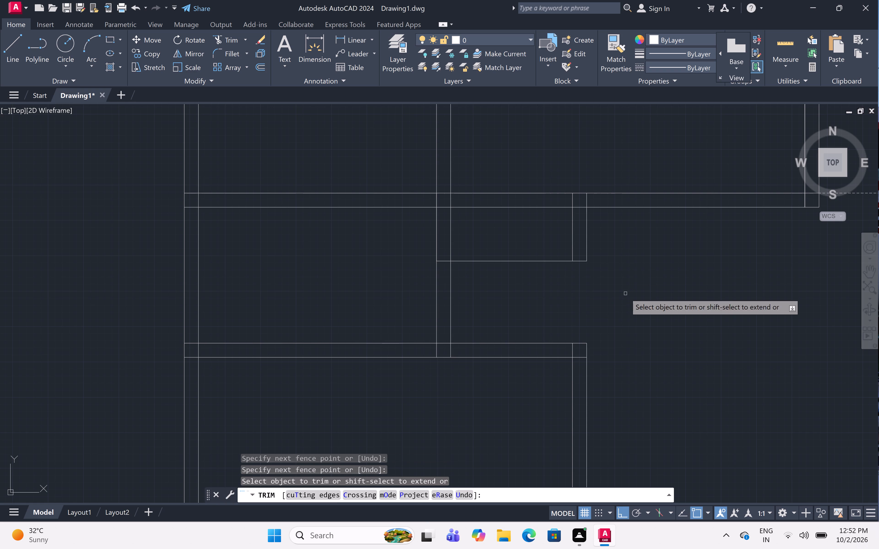
left_click(523, 316)
scroll(514, 362, "down", 2)
scroll(514, 362, "up", 1)
scroll(515, 362, "down", 1)
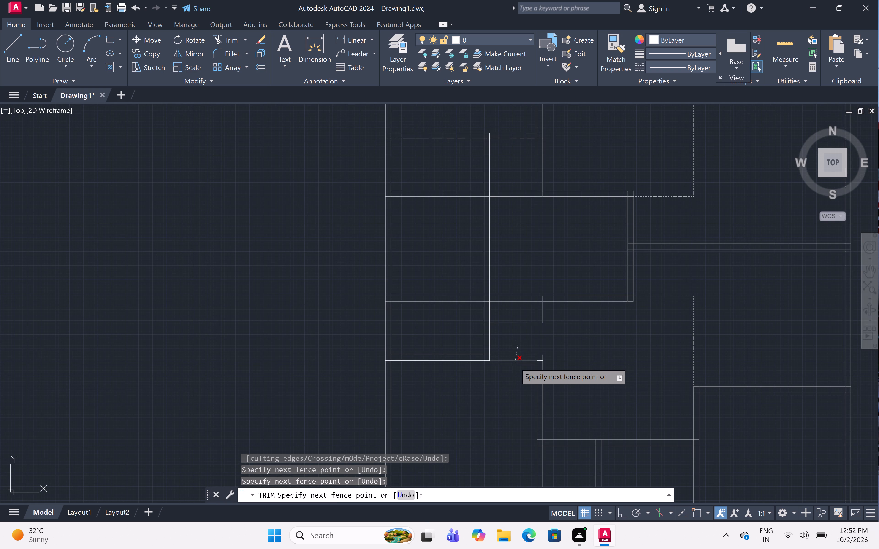
left_click(564, 336)
Draw a line 2' up the partition's left face from the lower face of the middle room's top wall, and across to the right wall's outer face.
scroll(564, 336, "down", 1)
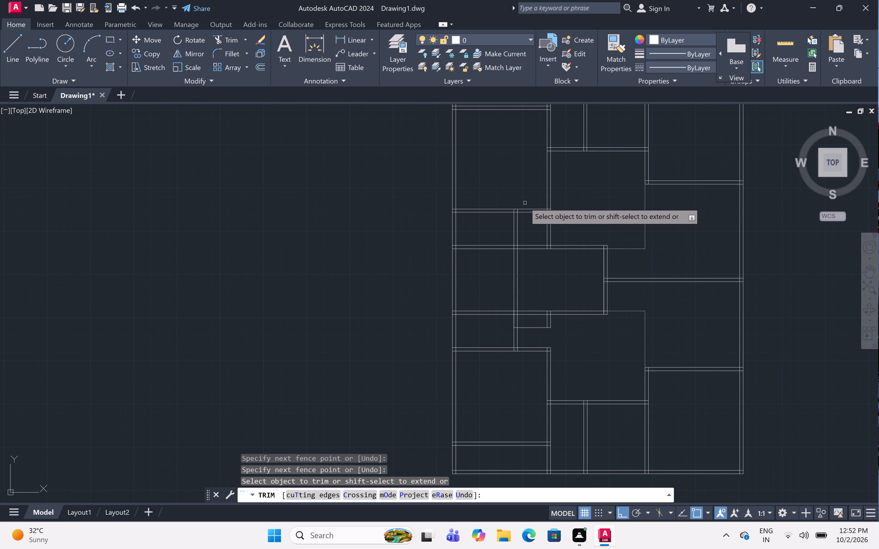
scroll(531, 223, "up", 7)
scroll(534, 236, "down", 1)
scroll(534, 236, "up", 2)
scroll(534, 236, "down", 1)
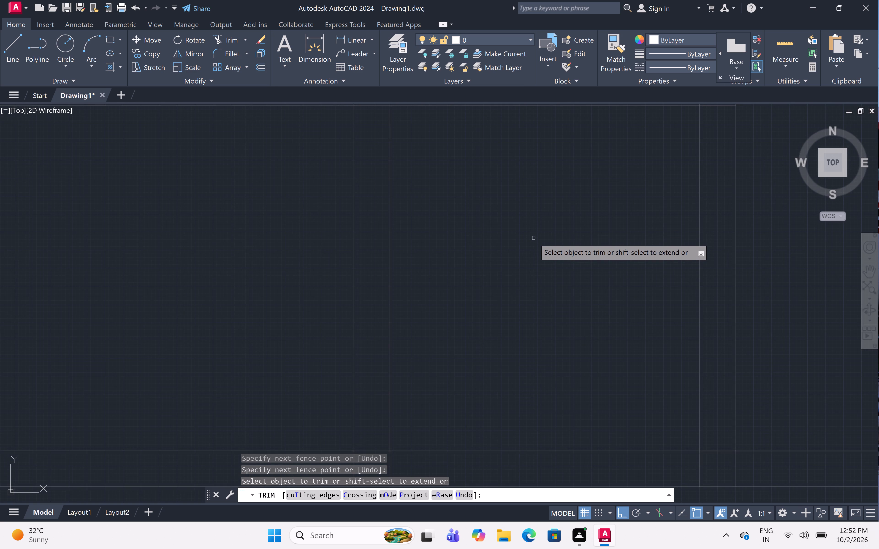
scroll(534, 240, "down", 2)
key("Escape")
type("l")
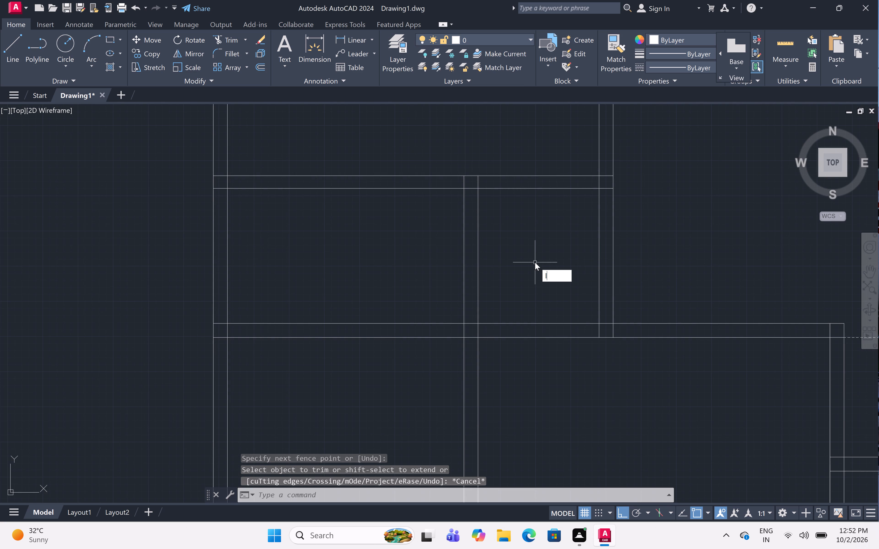
key("space")
left_click(464, 334)
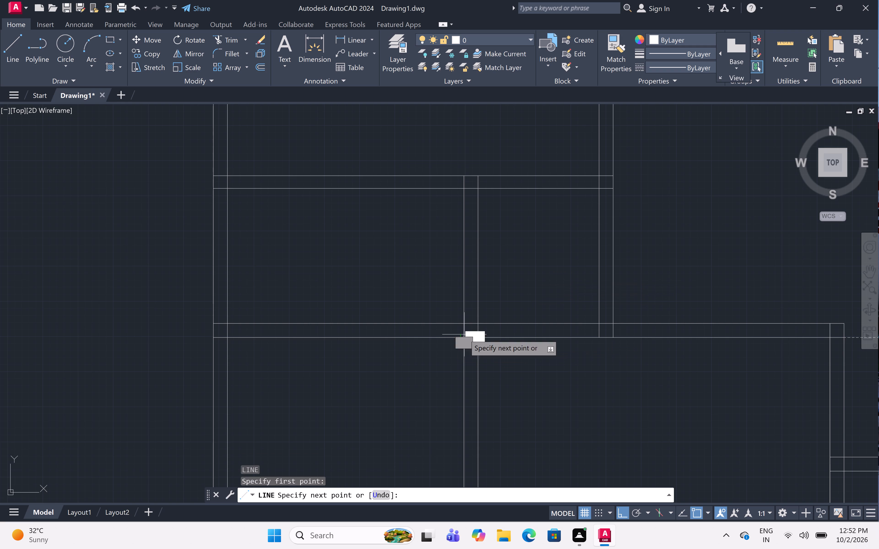
type("2'")
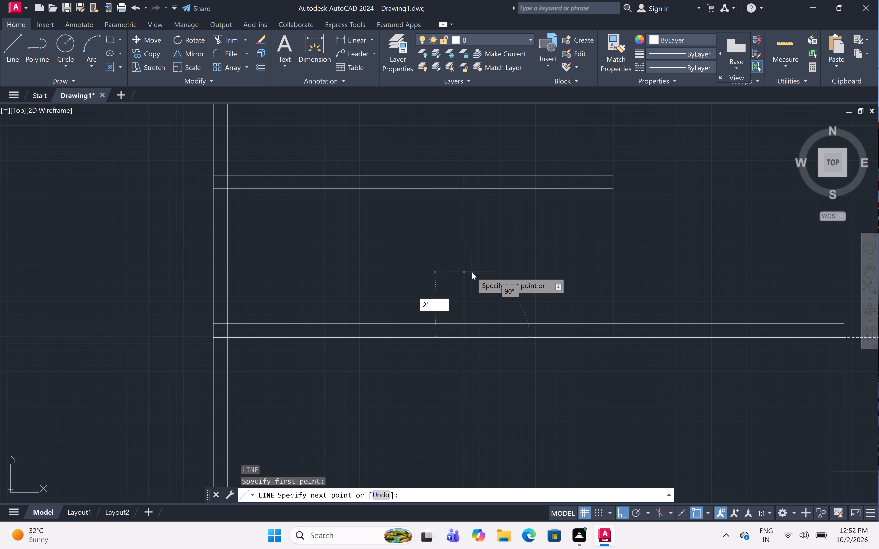
key("space")
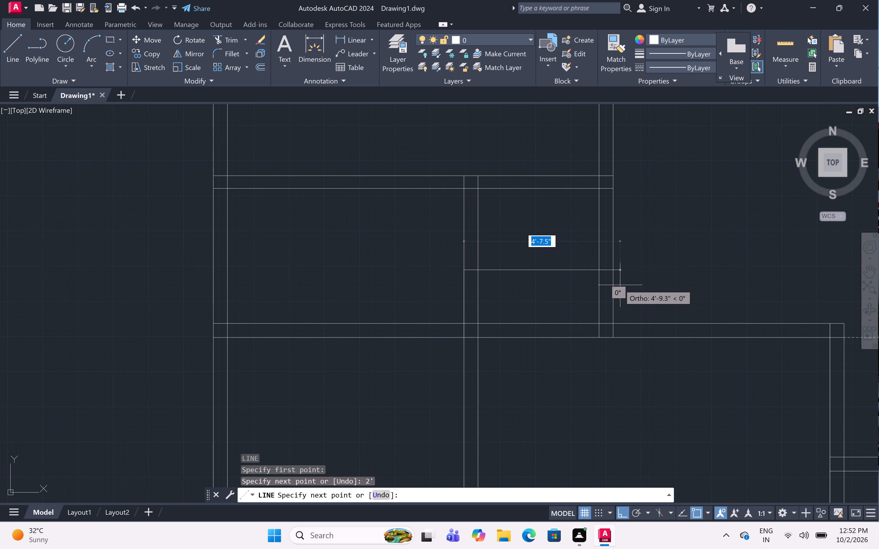
left_click(614, 270)
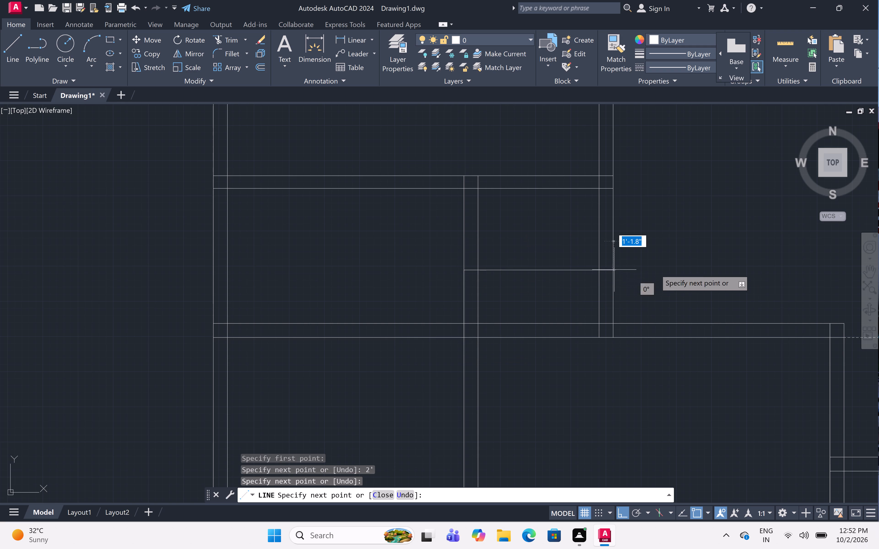
key("Escape")
Trim both right-wall lines of the upper small room between the new line and the horizontal partition above.
type("tr")
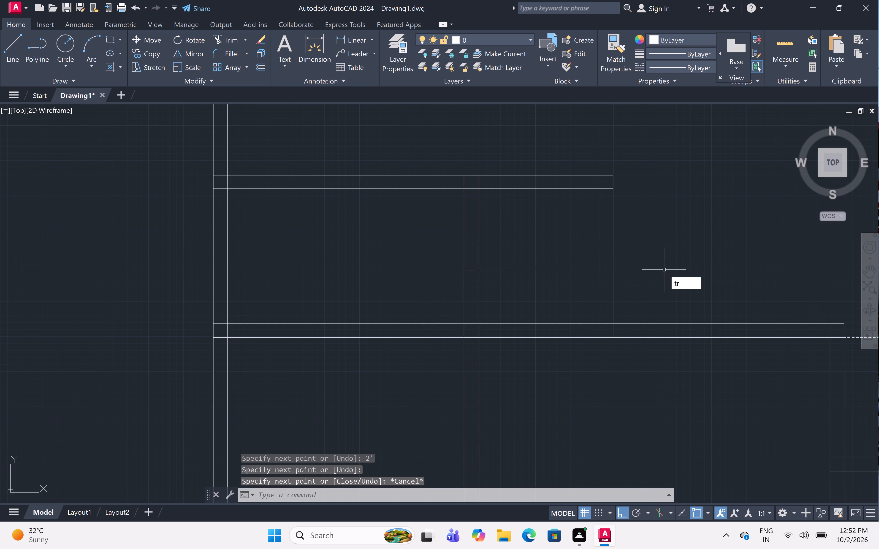
key("space")
scroll(652, 261, "down", 1)
scroll(652, 261, "up", 1)
scroll(652, 261, "down", 2)
scroll(652, 261, "up", 1)
scroll(652, 261, "down", 2)
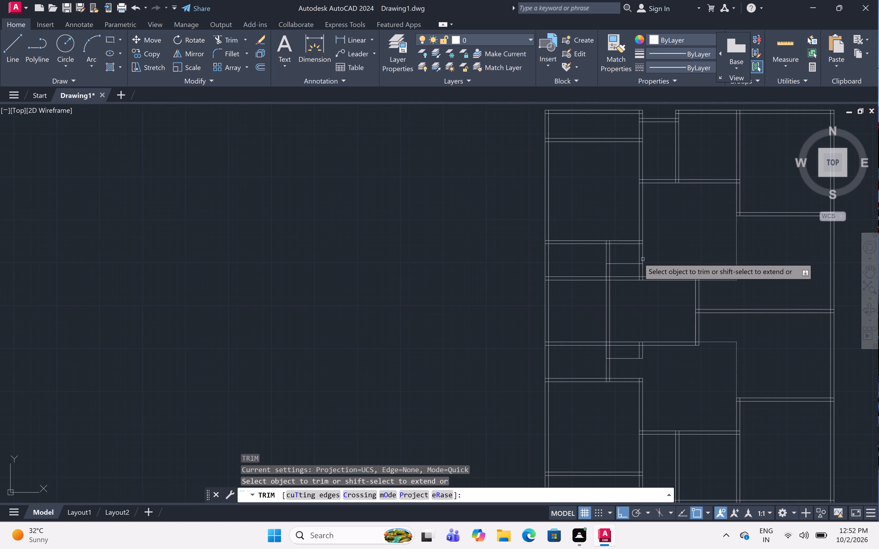
left_click(623, 254)
left_click(686, 254)
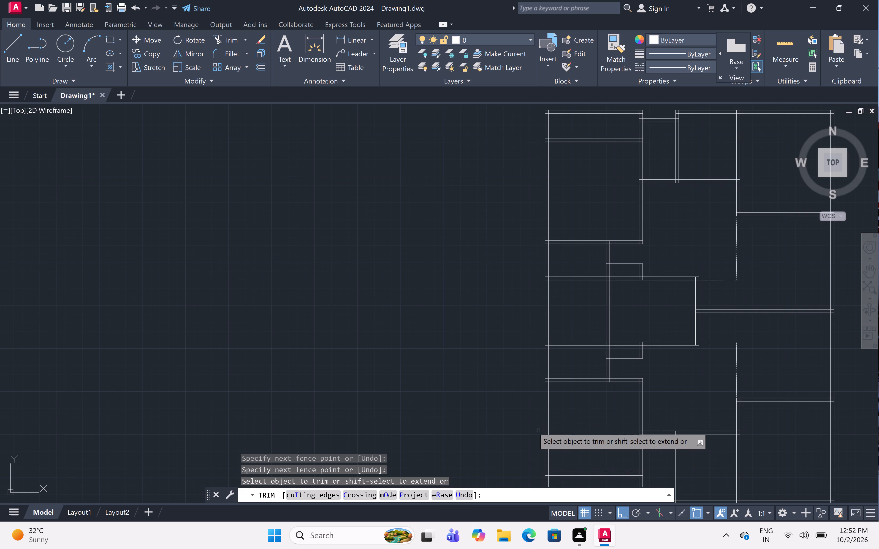
Draw a line along the bottom exterior wall's inner face, spanning the narrow middle room and both of its side partitions.
scroll(374, 351, "down", 2)
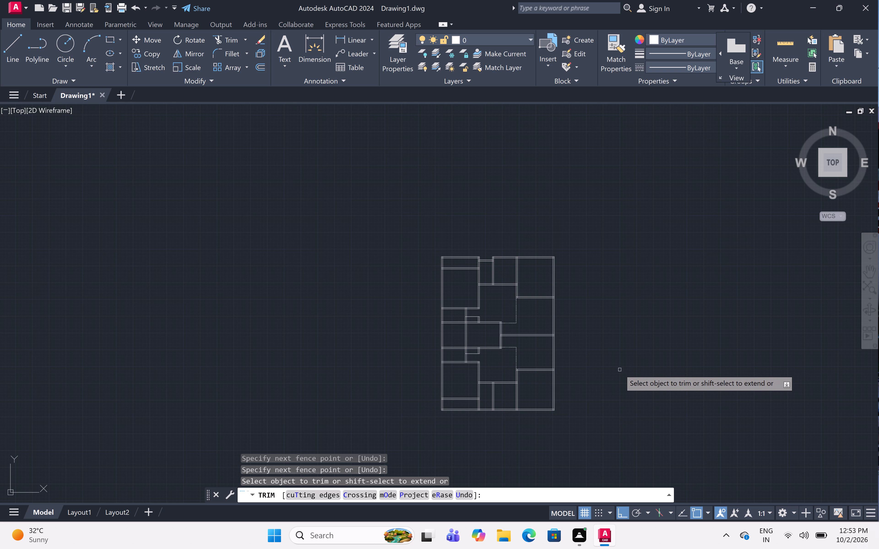
scroll(483, 410, "up", 6)
scroll(483, 410, "down", 1)
scroll(483, 410, "up", 3)
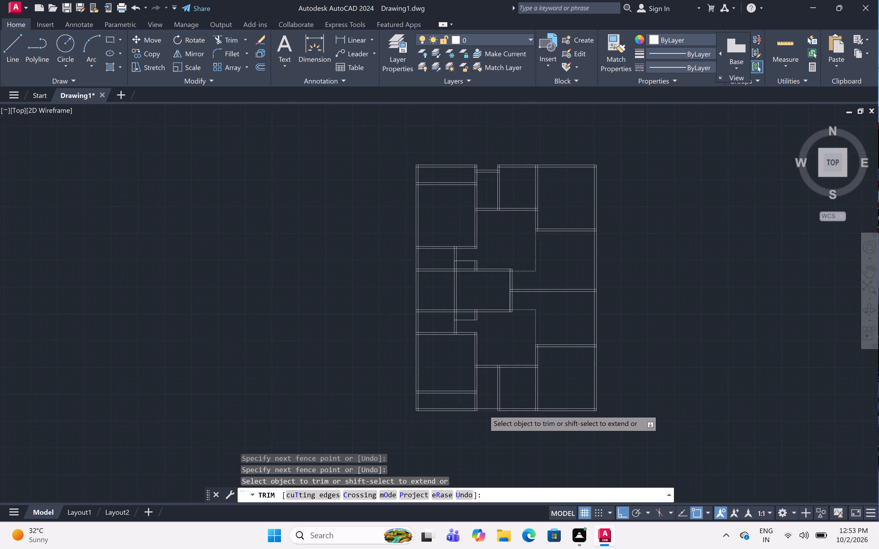
scroll(483, 410, "up", 1)
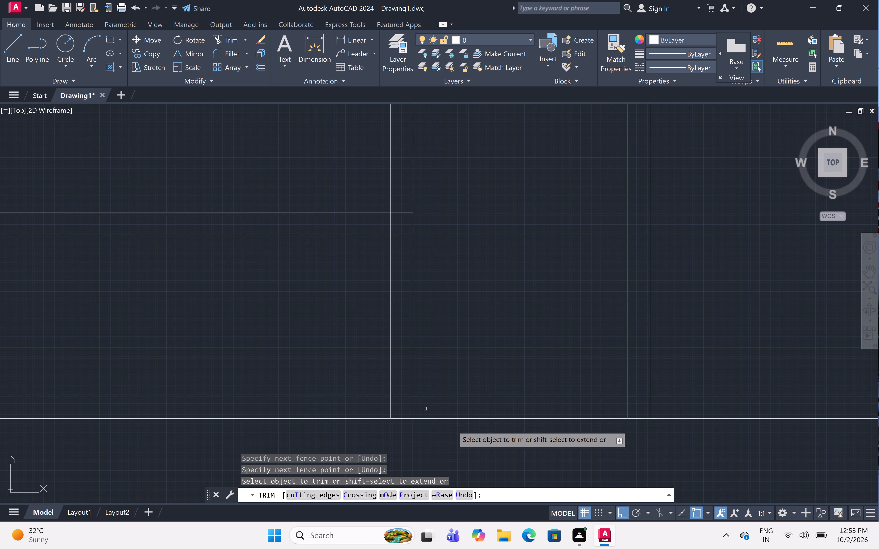
key("Escape")
type("l")
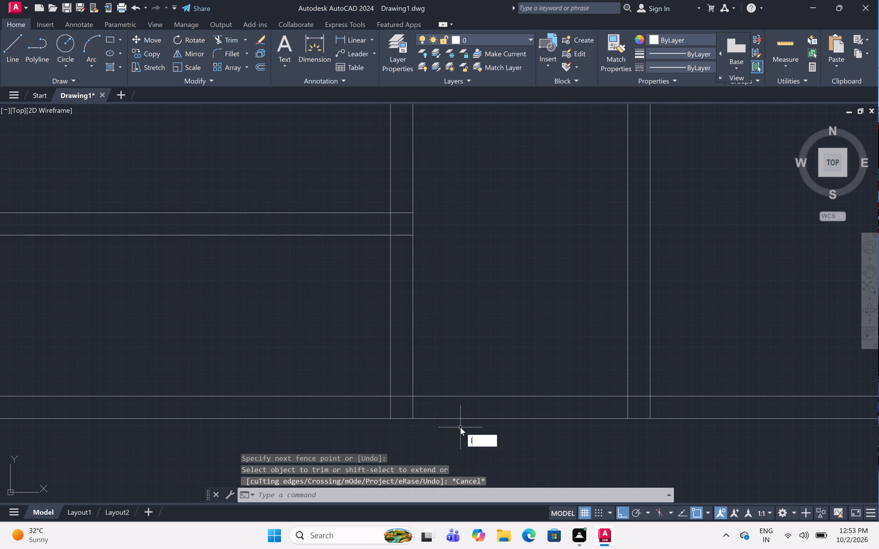
key("space")
left_click(389, 395)
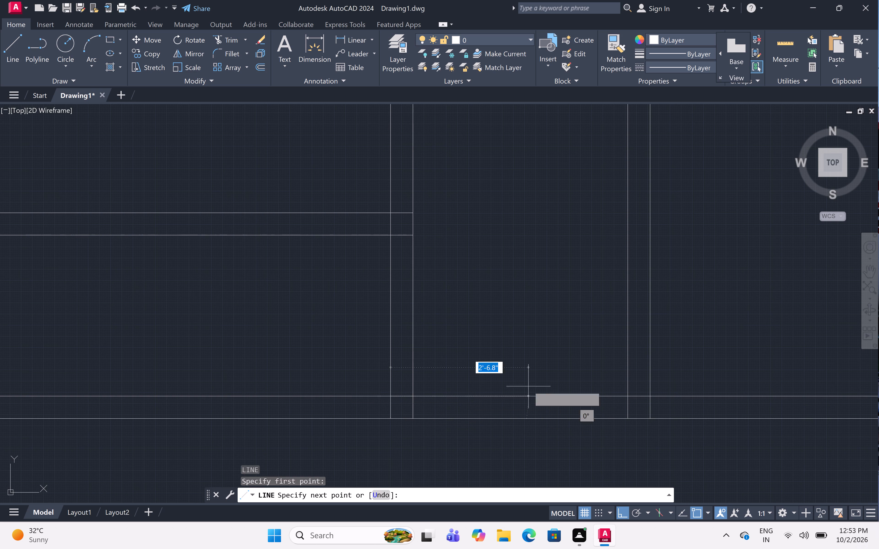
left_click(654, 397)
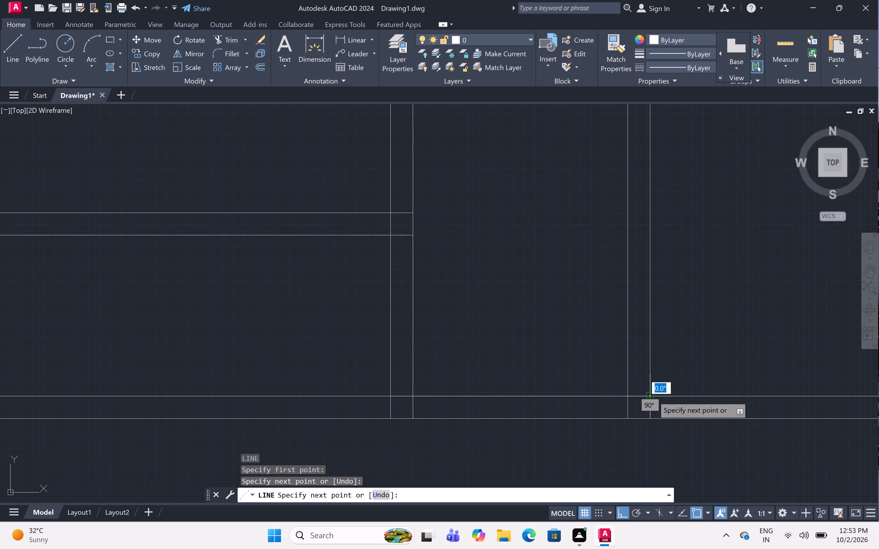
key("space")
Offset the new bottom-wall line 1' upward into the narrow middle room.
key("o")
type("ff")
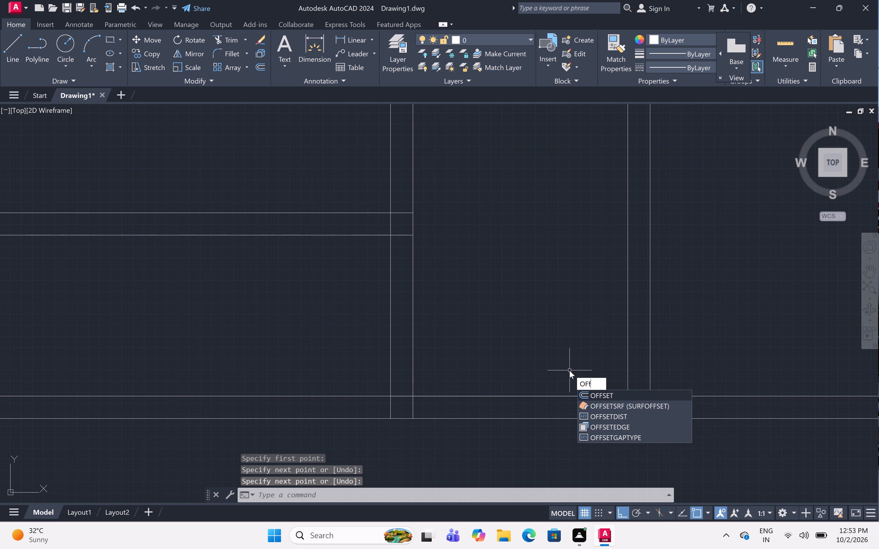
key("space")
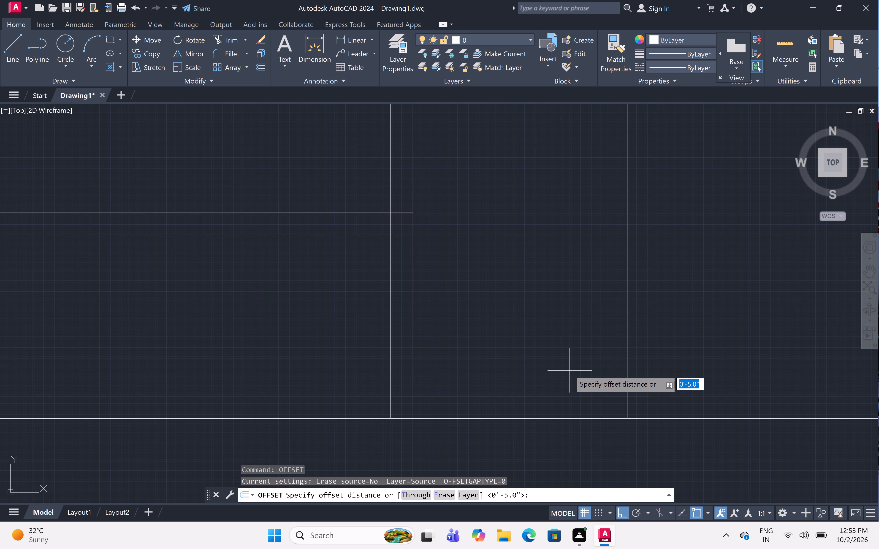
key("1")
type("'")
key("space")
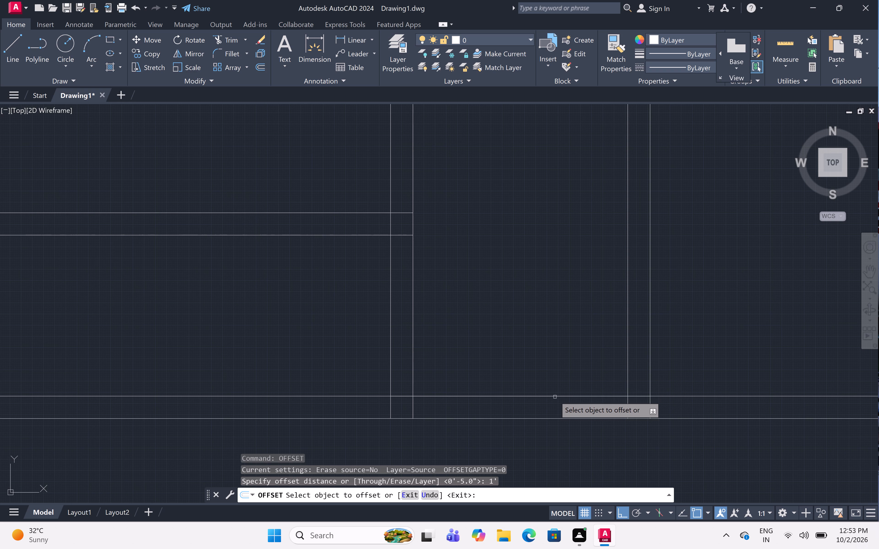
left_click(555, 396)
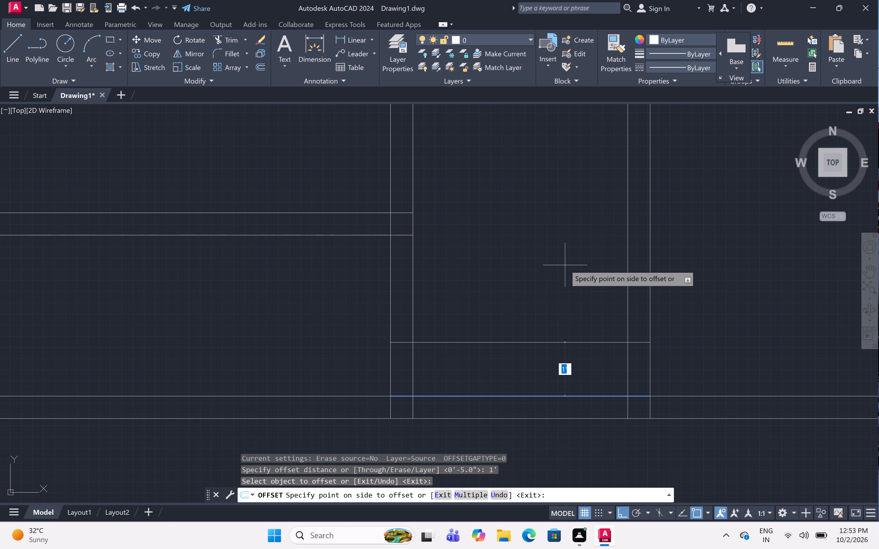
left_click(565, 265)
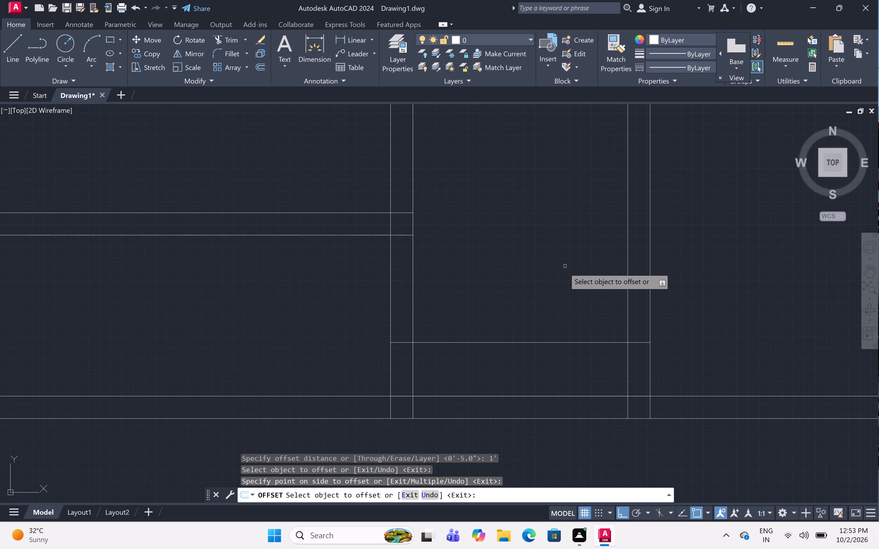
key("space")
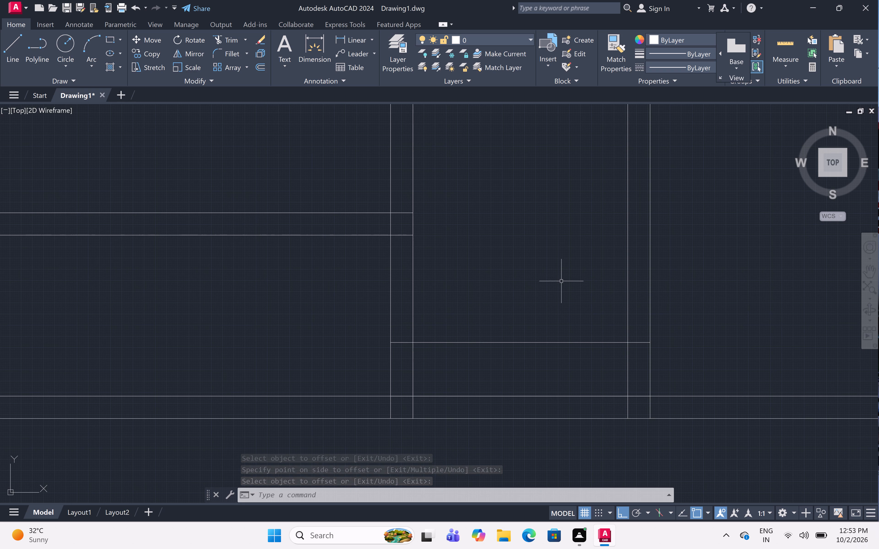
Offset the recessed line 5" further upward as the second face of the narrow room's new bottom wall.
key("space")
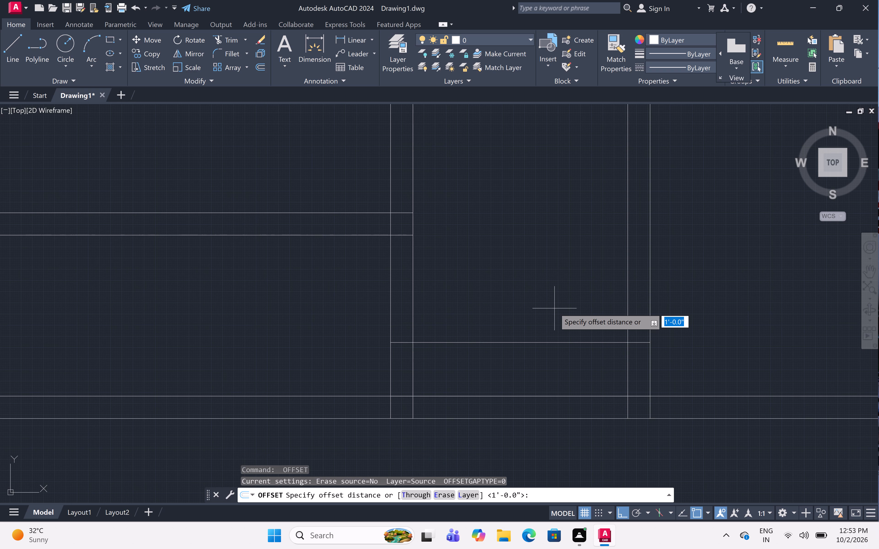
key("5")
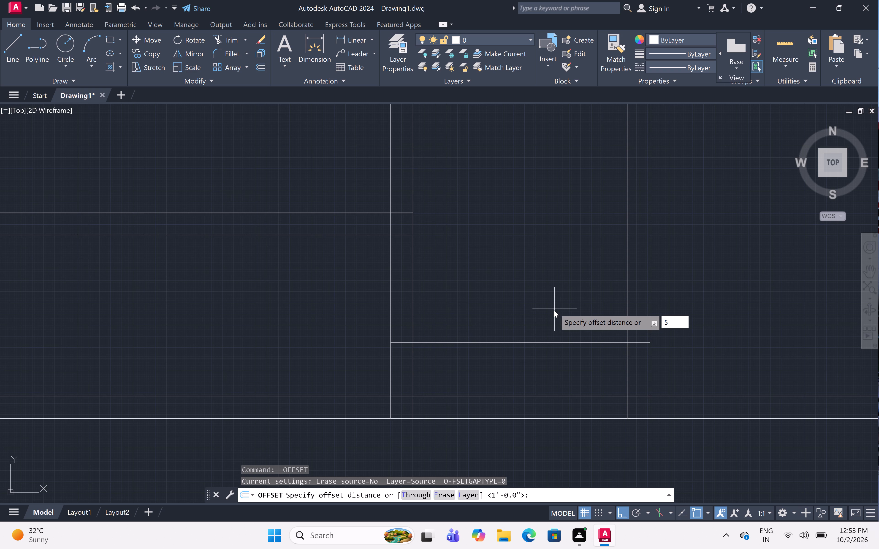
key("shift+quotedbl")
key("space")
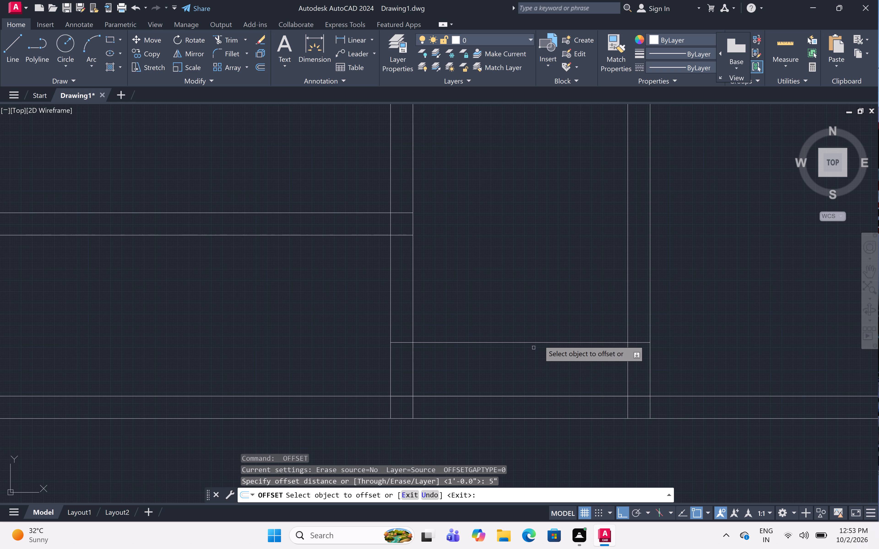
left_click(539, 343)
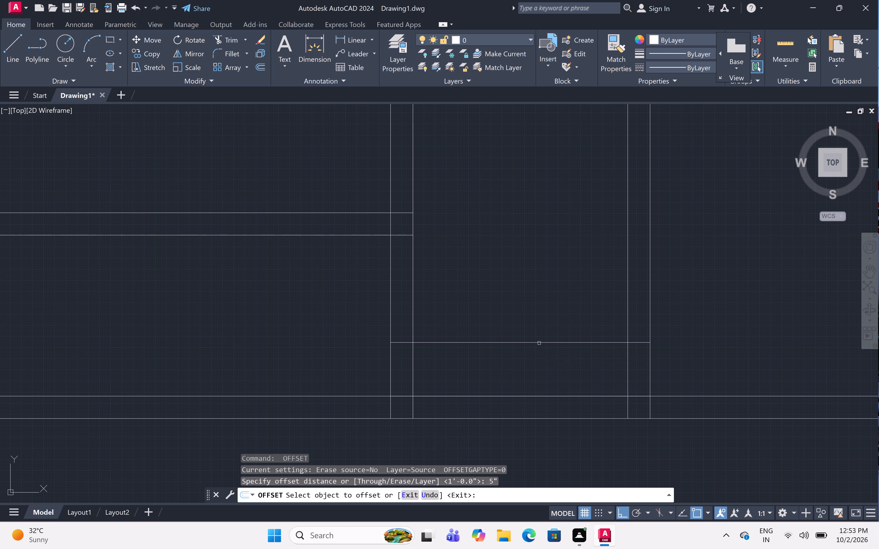
left_click(544, 287)
key("Escape")
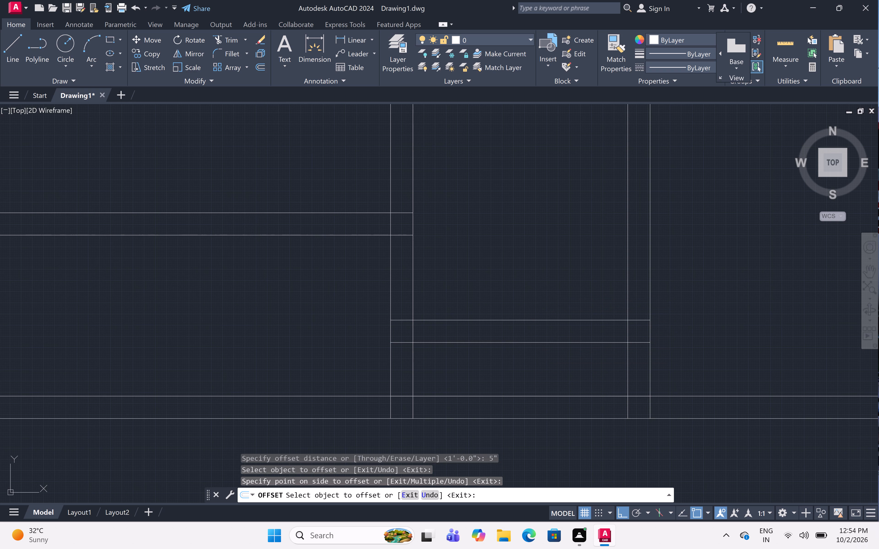
Trim the exterior bottom-wall lines between the narrow room's side partitions, below the new recessed wall.
type("tr")
key("space")
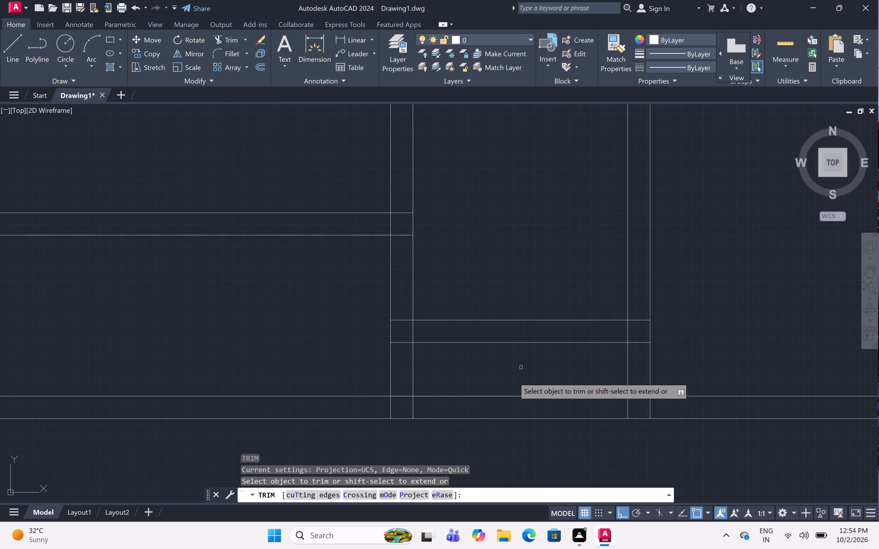
left_click(513, 378)
left_click(504, 441)
Examine the bottom-wall recess and the overall floor plan layout, and leave the Trim command.
scroll(518, 405, "down", 6)
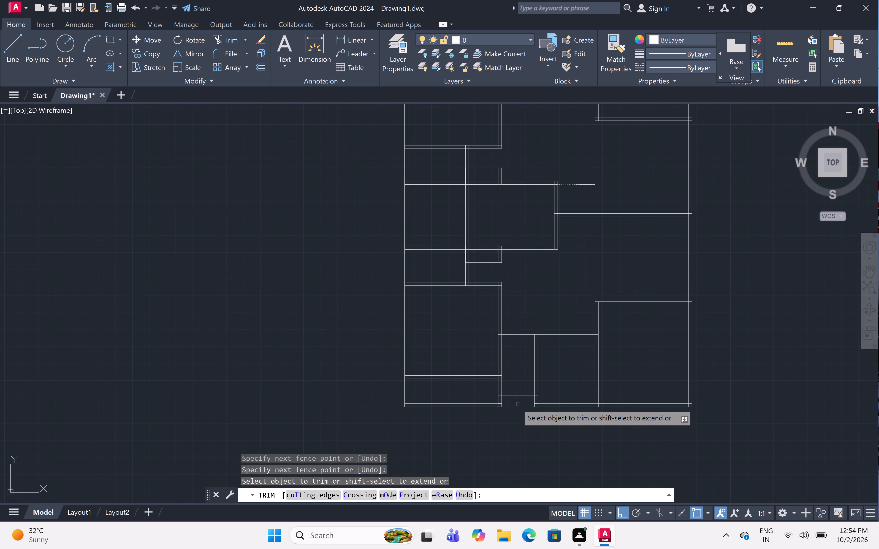
scroll(522, 419, "down", 1)
scroll(522, 419, "up", 2)
scroll(522, 419, "down", 1)
scroll(528, 410, "up", 2)
scroll(528, 410, "down", 1)
scroll(528, 410, "up", 5)
scroll(528, 410, "down", 1)
scroll(528, 410, "up", 3)
scroll(528, 410, "down", 1)
scroll(528, 410, "up", 5)
scroll(528, 410, "down", 1)
scroll(528, 410, "up", 2)
scroll(528, 410, "down", 2)
scroll(528, 410, "up", 2)
scroll(528, 410, "down", 2)
scroll(528, 410, "up", 2)
scroll(528, 410, "down", 3)
scroll(528, 410, "up", 1)
scroll(528, 410, "down", 1)
scroll(528, 410, "up", 2)
scroll(528, 410, "down", 3)
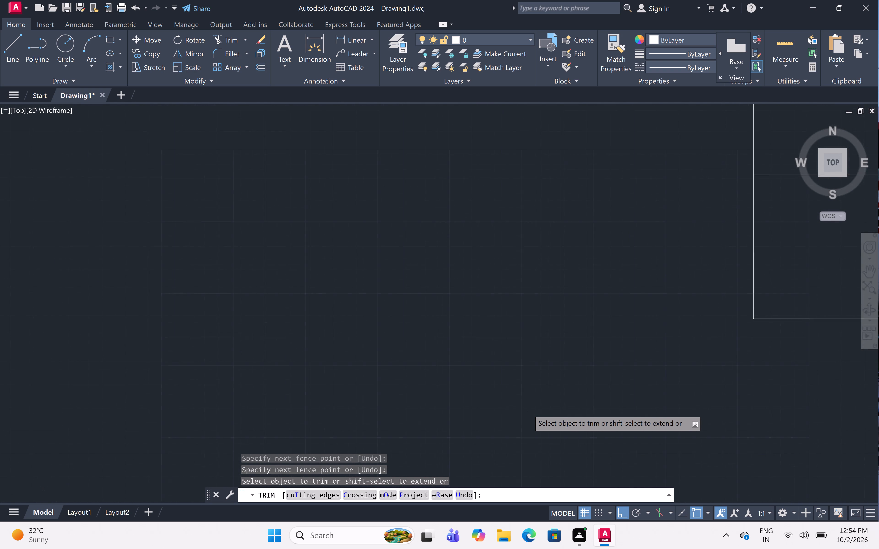
scroll(528, 410, "down", 2)
scroll(528, 410, "up", 1)
scroll(528, 410, "down", 2)
scroll(528, 410, "up", 1)
scroll(528, 410, "down", 1)
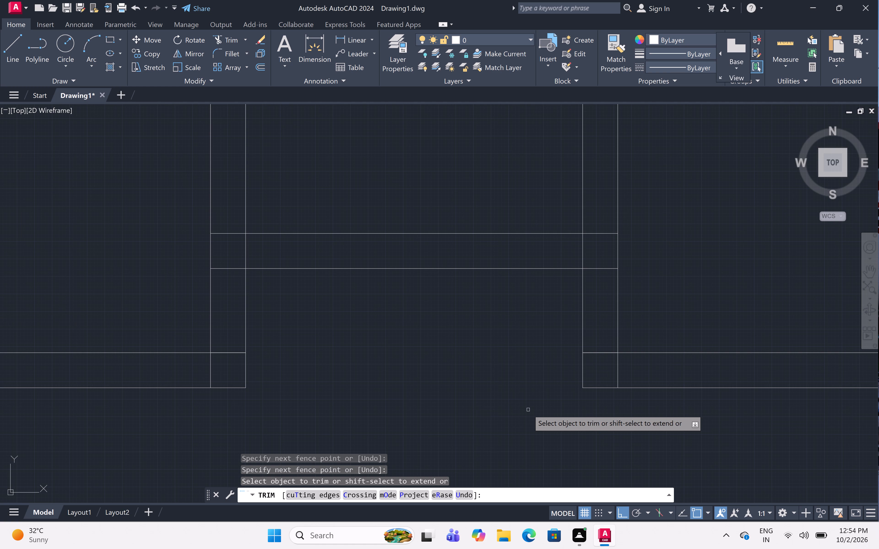
scroll(517, 304, "down", 7)
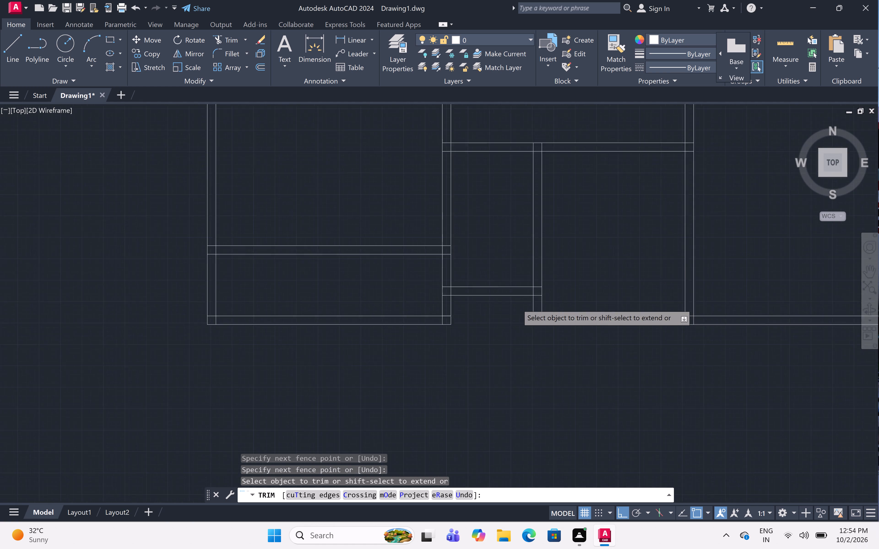
scroll(525, 286, "down", 1)
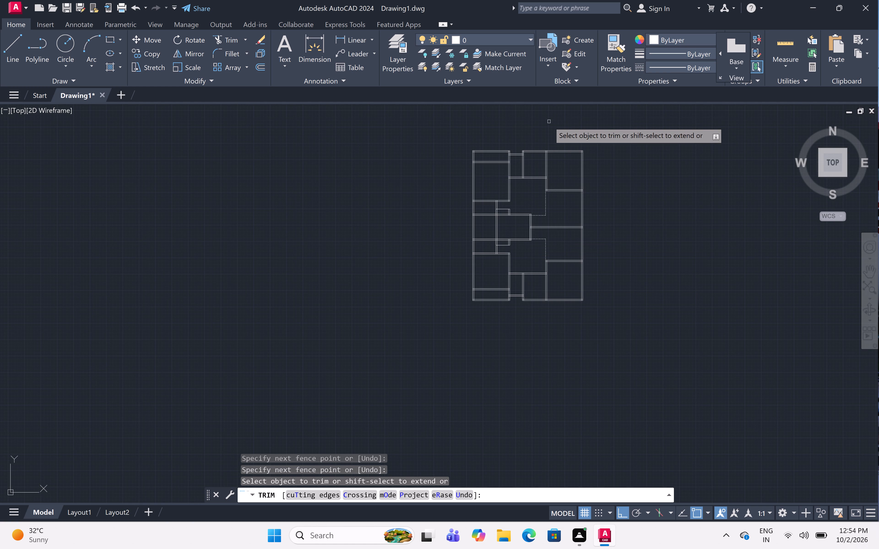
scroll(549, 123, "up", 1)
scroll(549, 123, "down", 1)
scroll(549, 123, "up", 1)
key("Escape")
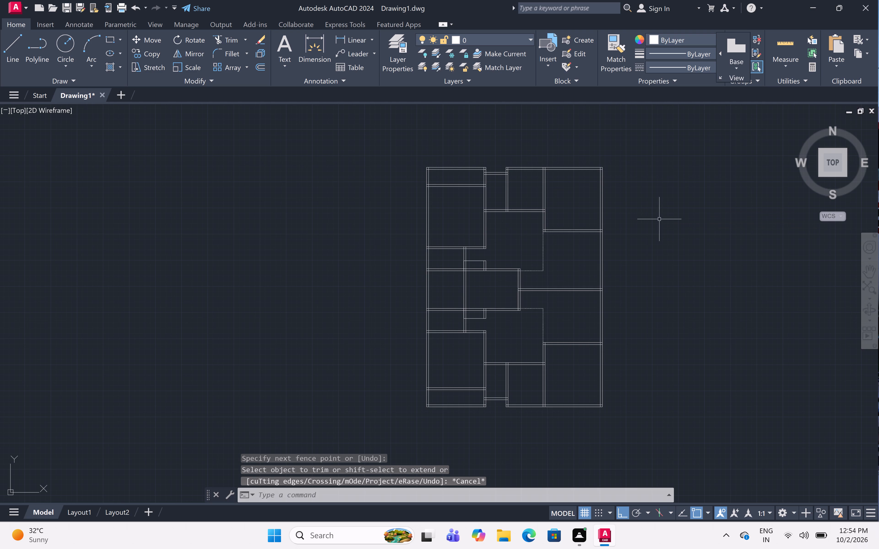
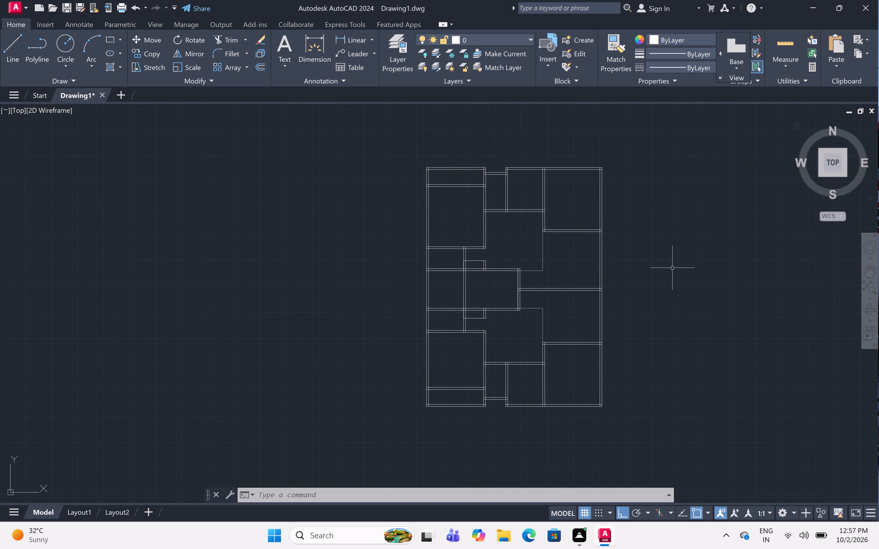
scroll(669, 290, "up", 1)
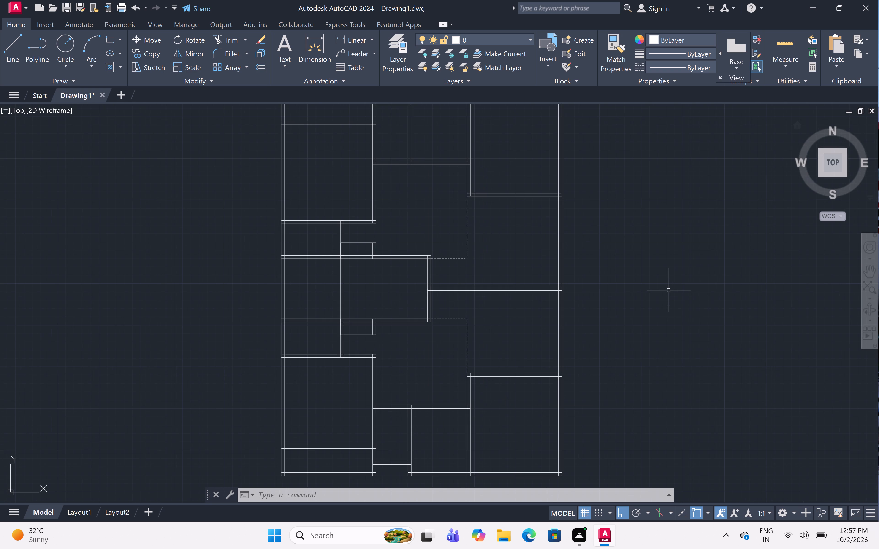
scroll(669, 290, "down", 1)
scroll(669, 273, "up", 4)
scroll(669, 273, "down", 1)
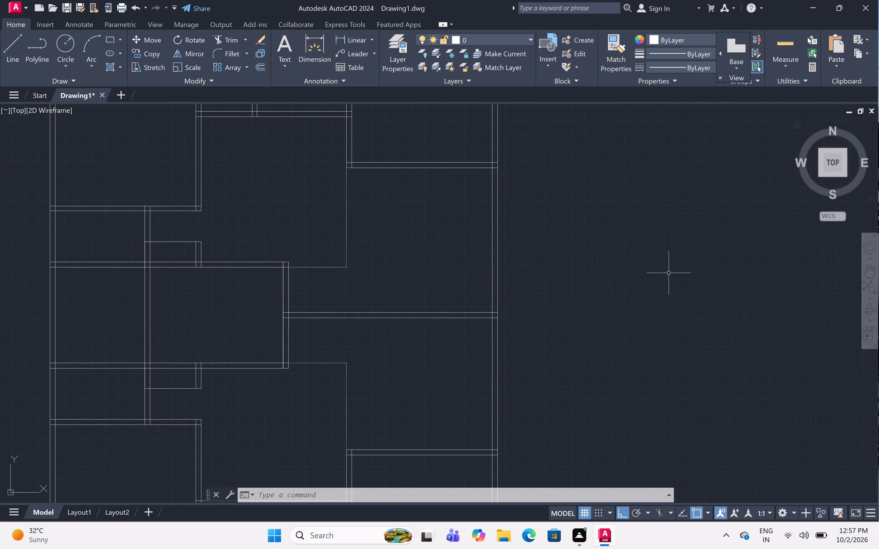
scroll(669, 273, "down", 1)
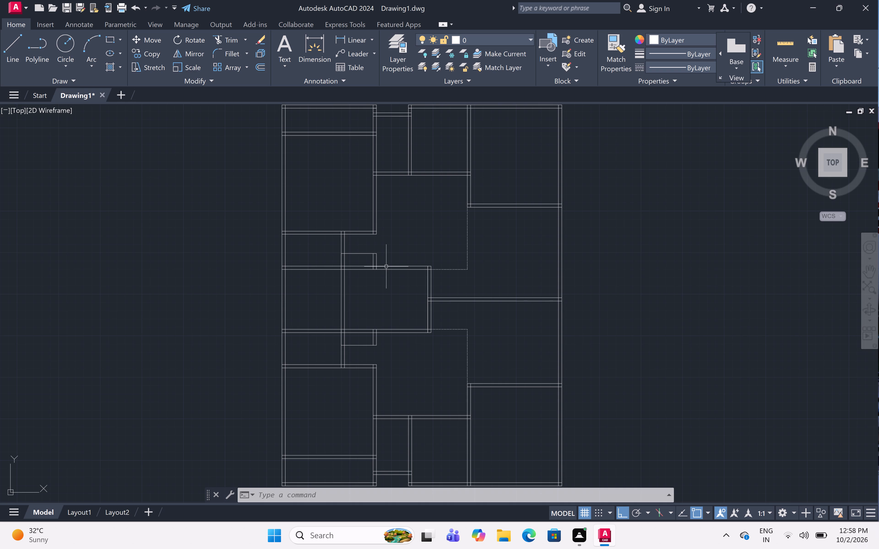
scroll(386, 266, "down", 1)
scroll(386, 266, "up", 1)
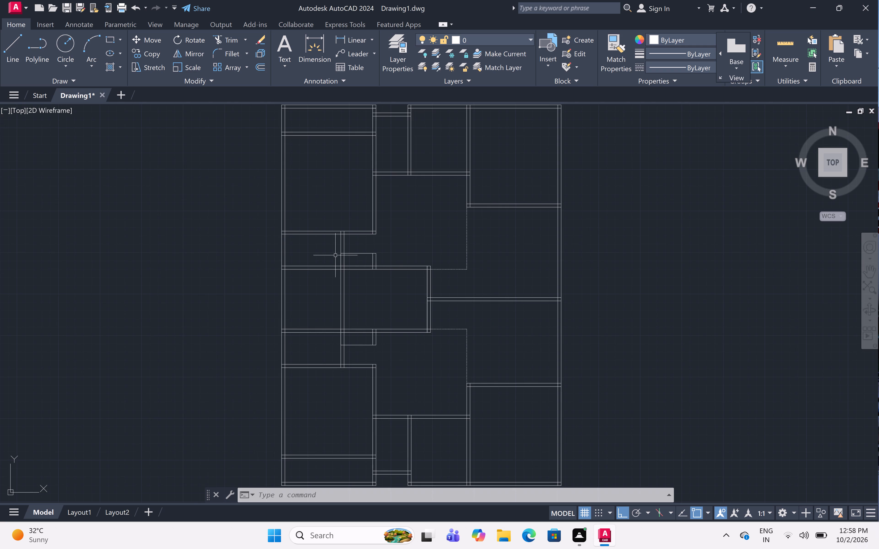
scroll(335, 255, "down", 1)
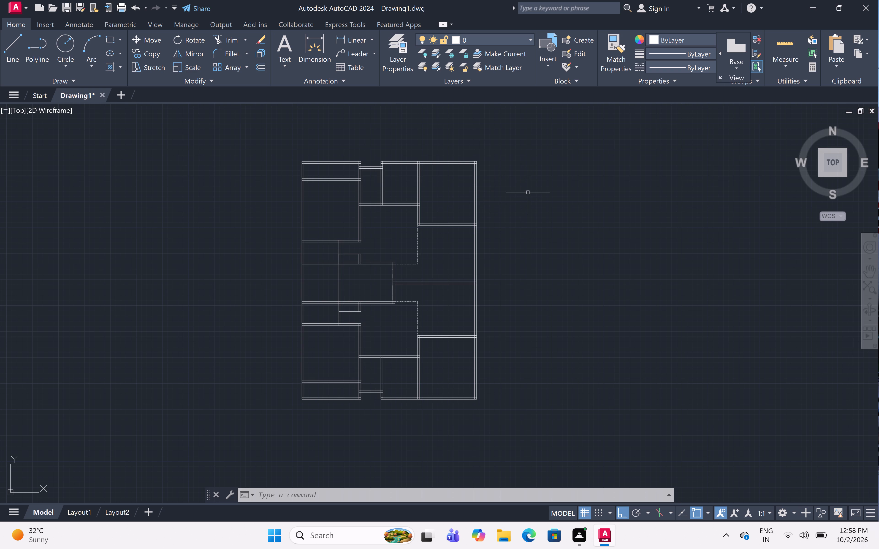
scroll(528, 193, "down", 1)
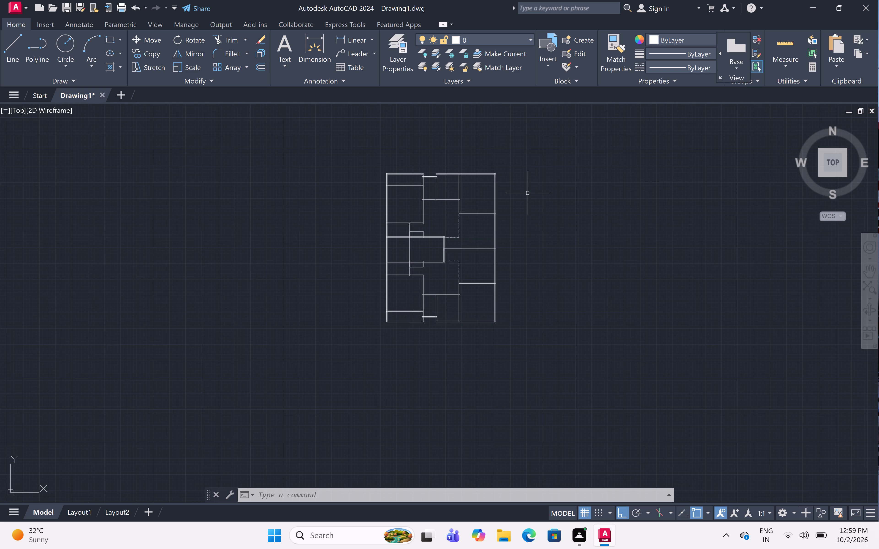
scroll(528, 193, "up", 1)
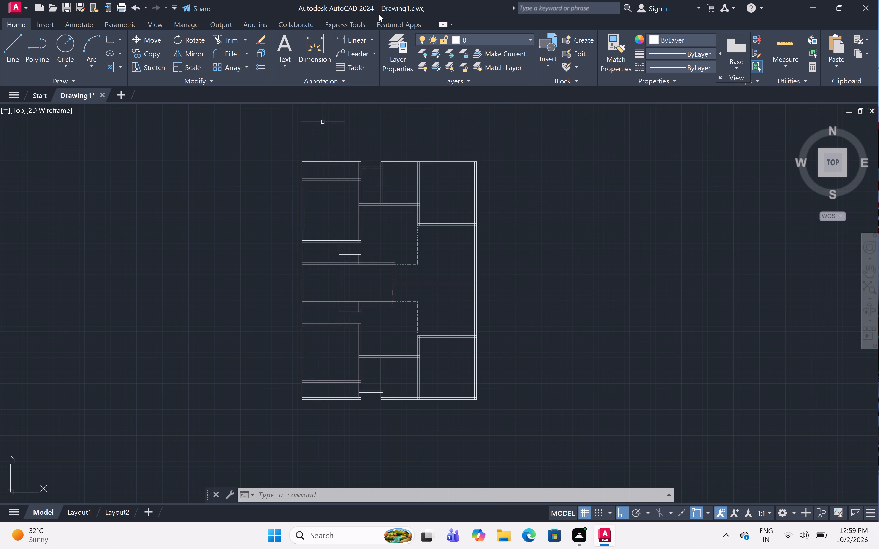
Create a new layer in the layer properties manager and set its colour to orange, index 30.
left_click(385, 52)
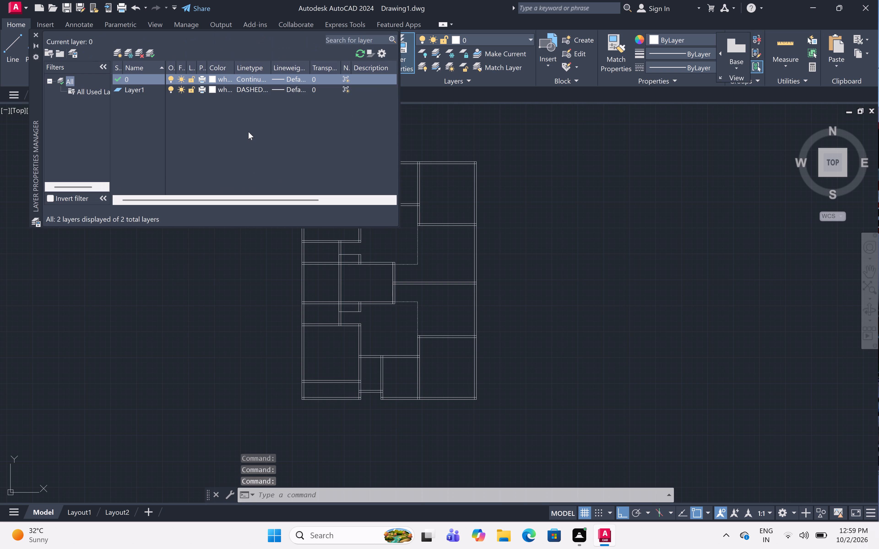
right_click(248, 119)
left_click(270, 164)
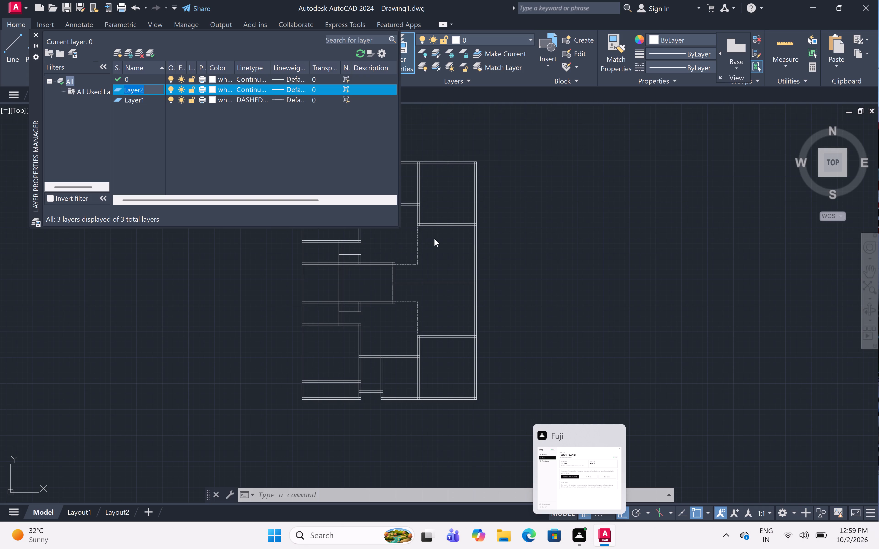
left_click(214, 86)
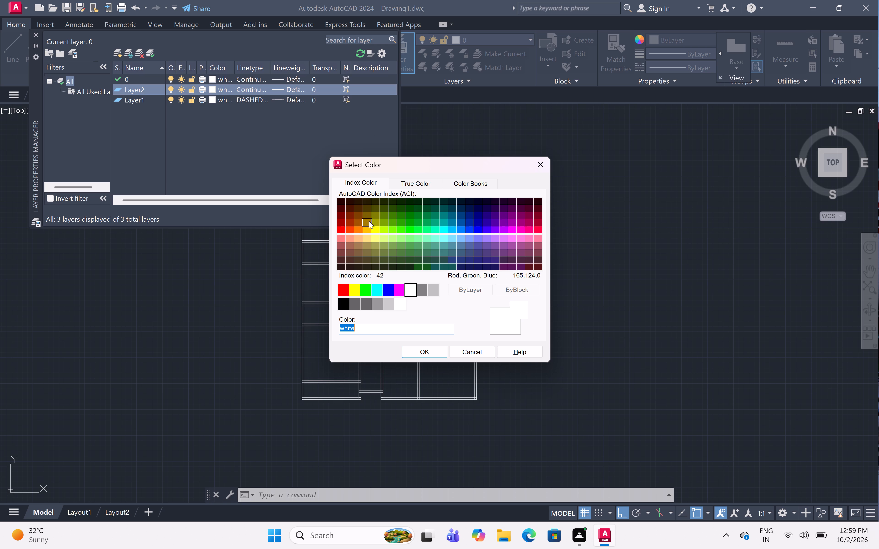
left_click(358, 229)
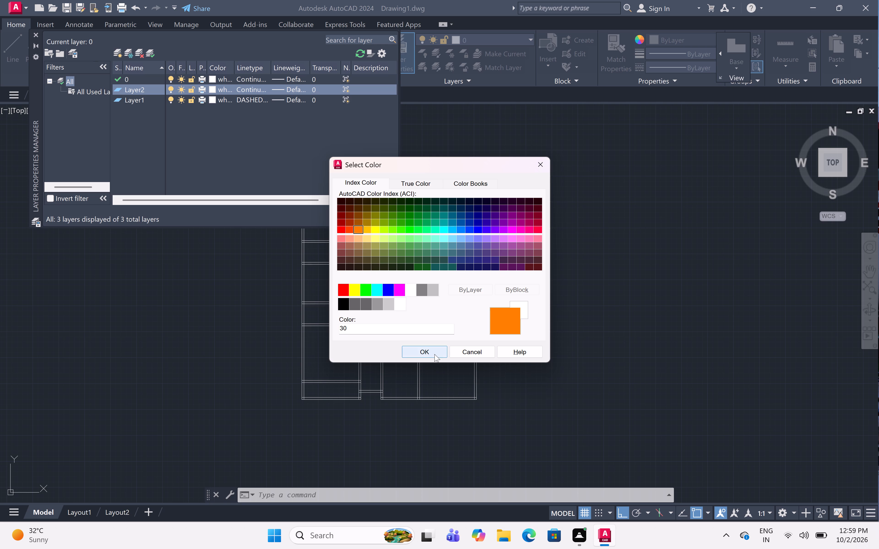
left_click(419, 351)
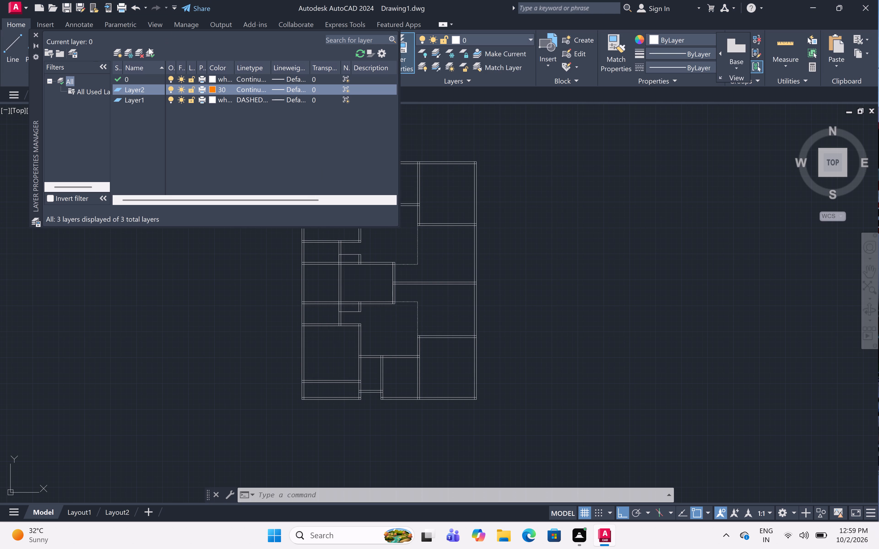
left_click(32, 32)
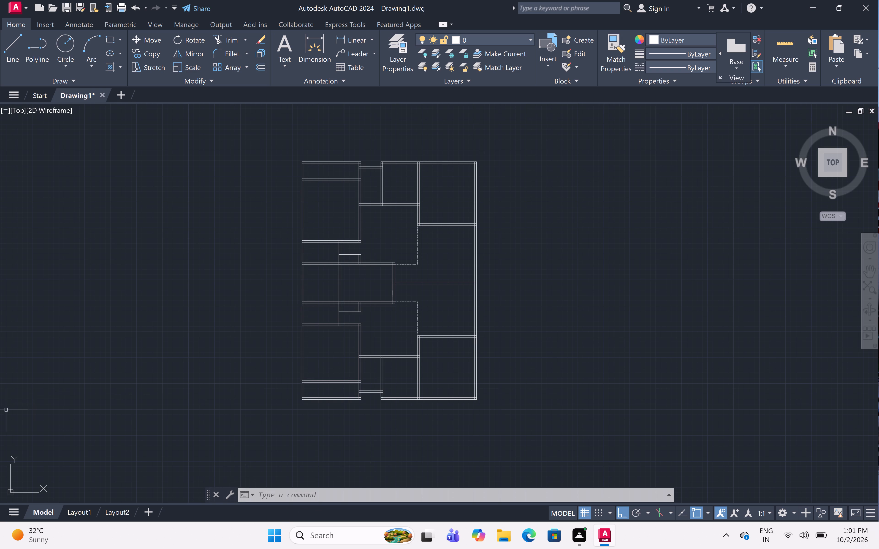
Make the new orange layer the current layer.
scroll(274, 185, "up", 1)
scroll(403, 350, "down", 1)
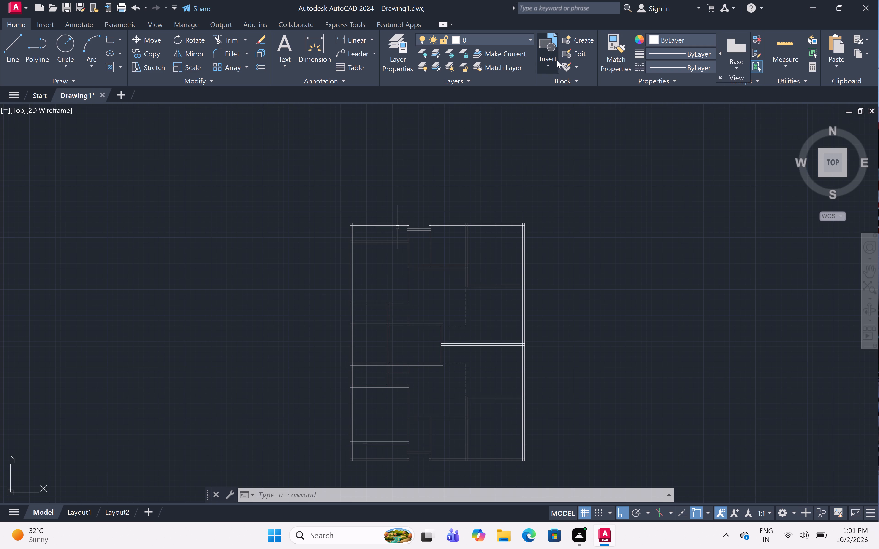
left_click(525, 40)
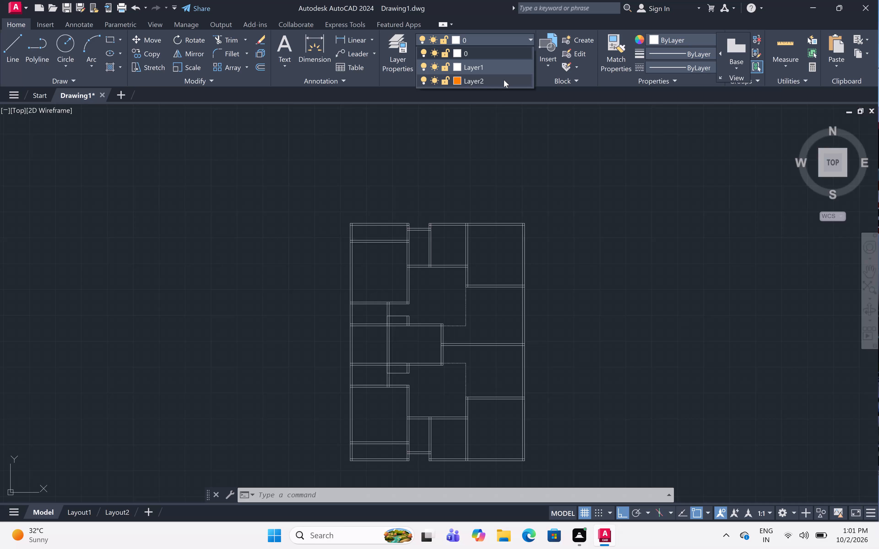
left_click(504, 80)
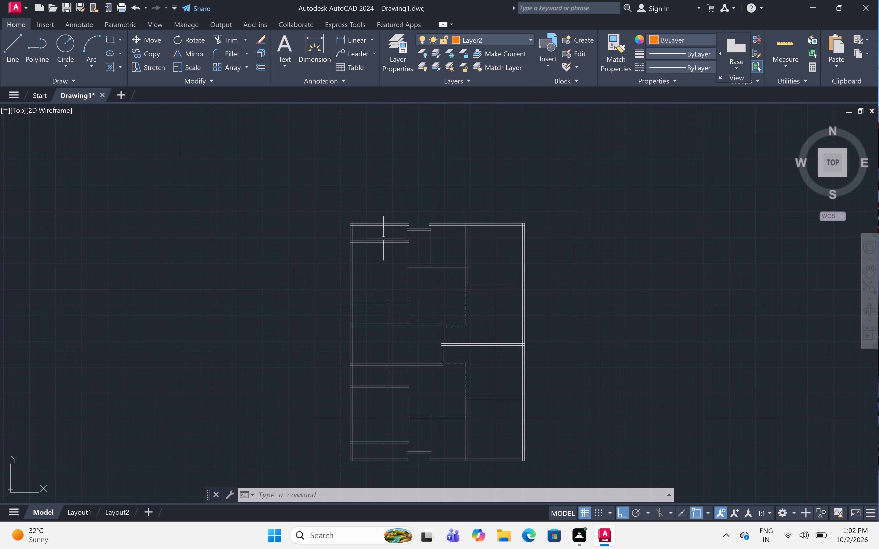
scroll(383, 238, "up", 2)
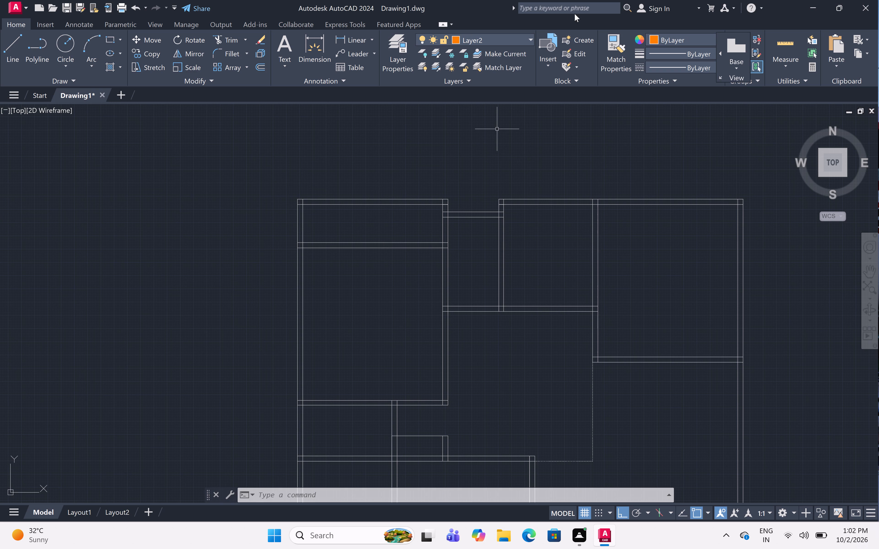
left_click(525, 38)
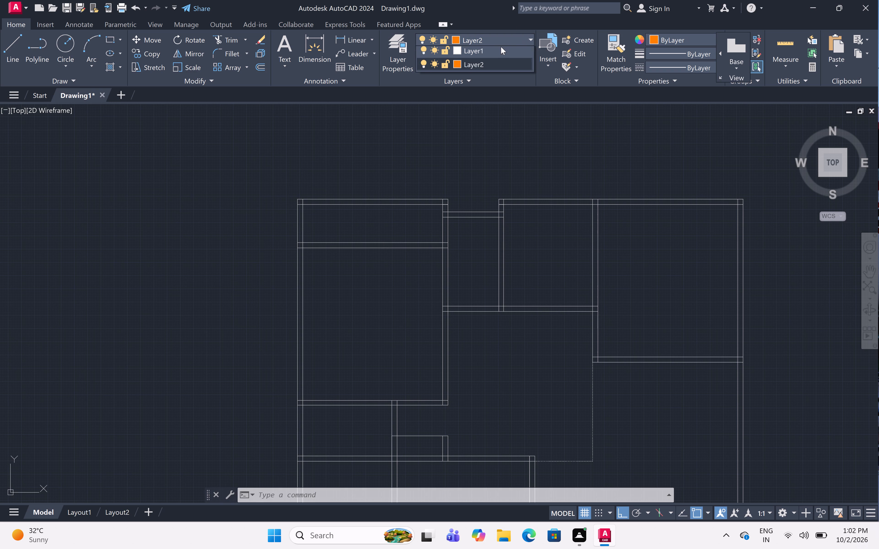
left_click(474, 79)
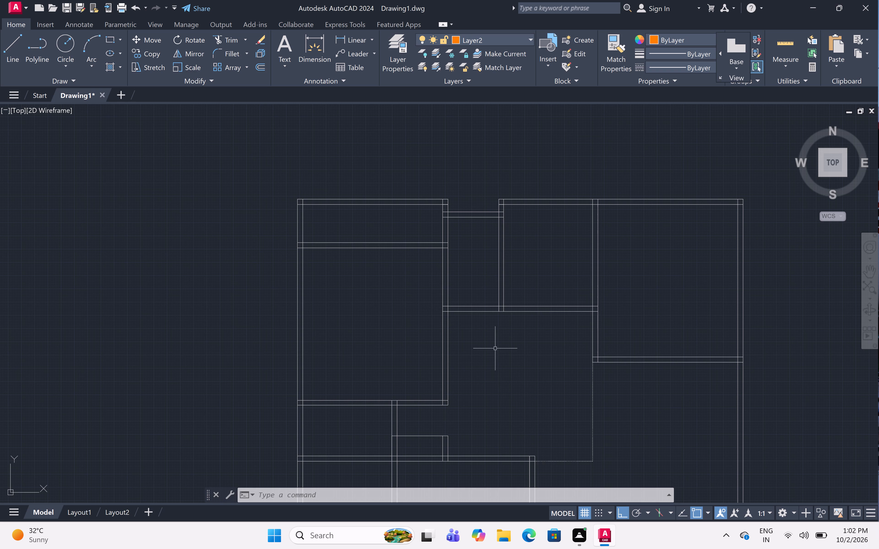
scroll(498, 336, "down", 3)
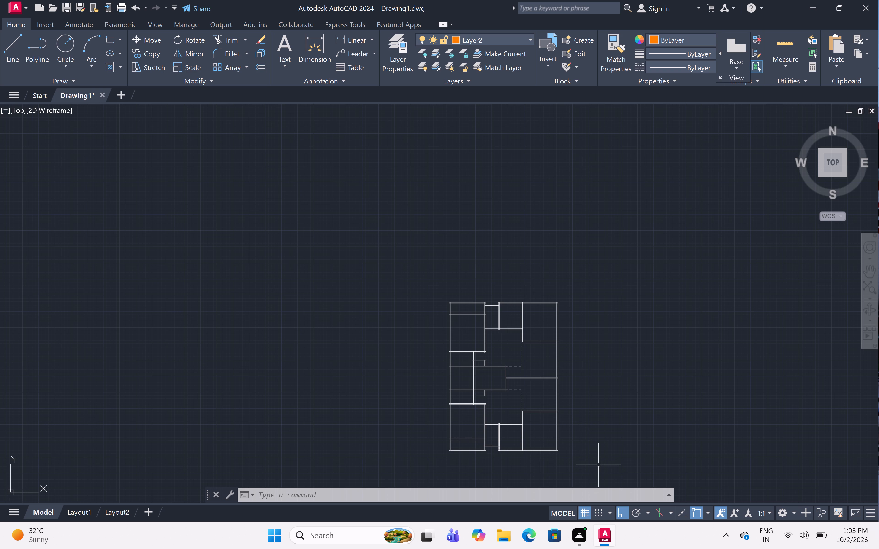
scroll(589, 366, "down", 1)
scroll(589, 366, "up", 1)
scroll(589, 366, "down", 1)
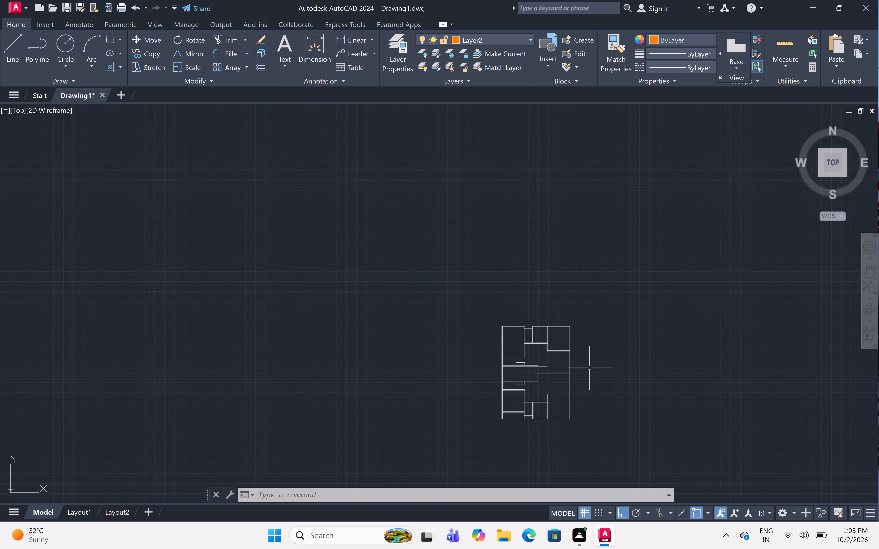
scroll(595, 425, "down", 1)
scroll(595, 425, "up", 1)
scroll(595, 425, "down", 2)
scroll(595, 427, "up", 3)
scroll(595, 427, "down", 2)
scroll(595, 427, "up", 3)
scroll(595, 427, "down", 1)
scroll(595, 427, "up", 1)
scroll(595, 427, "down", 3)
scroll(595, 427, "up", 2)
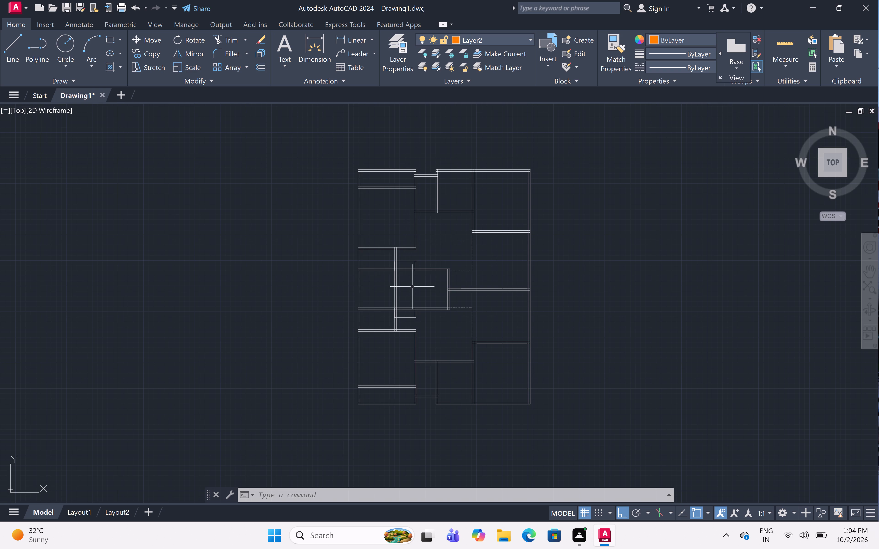
Trim away the double vertical wall lines crossing the middle room between its upper and lower horizontal walls, using a fence.
scroll(395, 290, "up", 2)
scroll(395, 290, "down", 1)
scroll(395, 290, "up", 3)
scroll(395, 290, "down", 2)
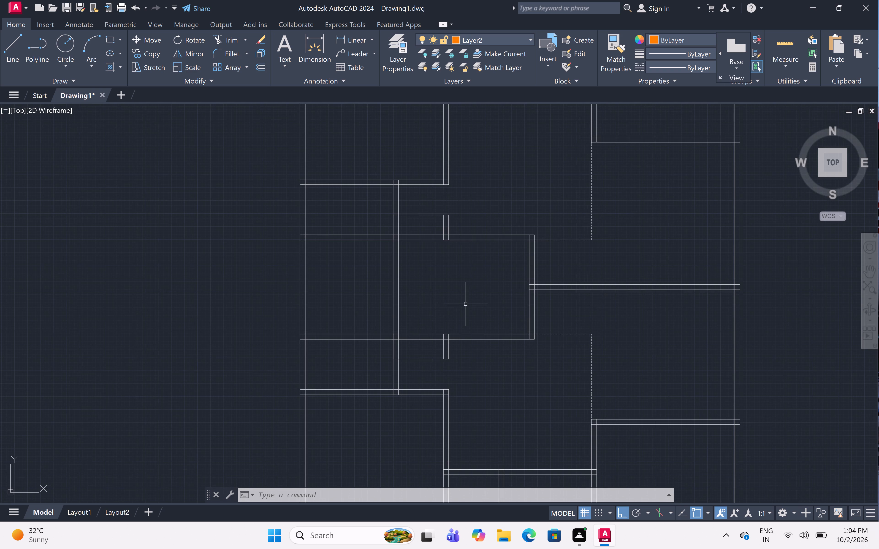
type("tr")
key("space")
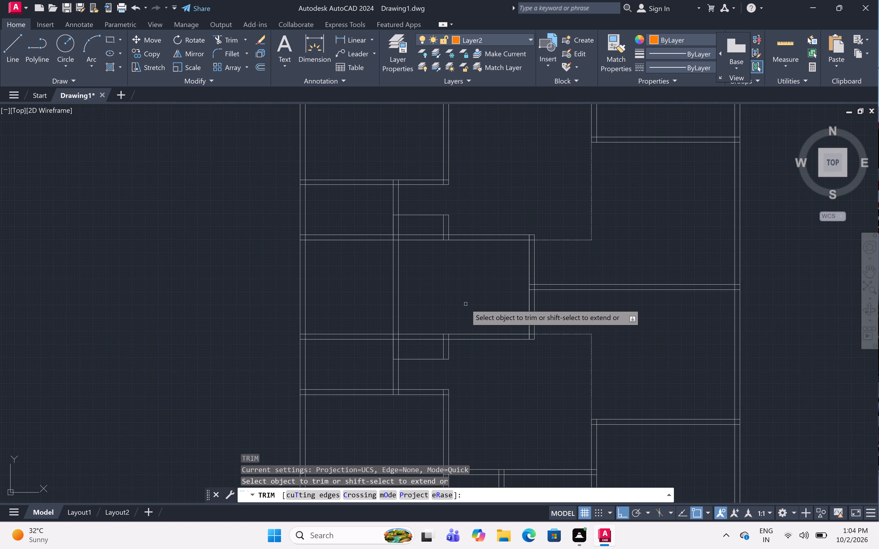
left_click(369, 302)
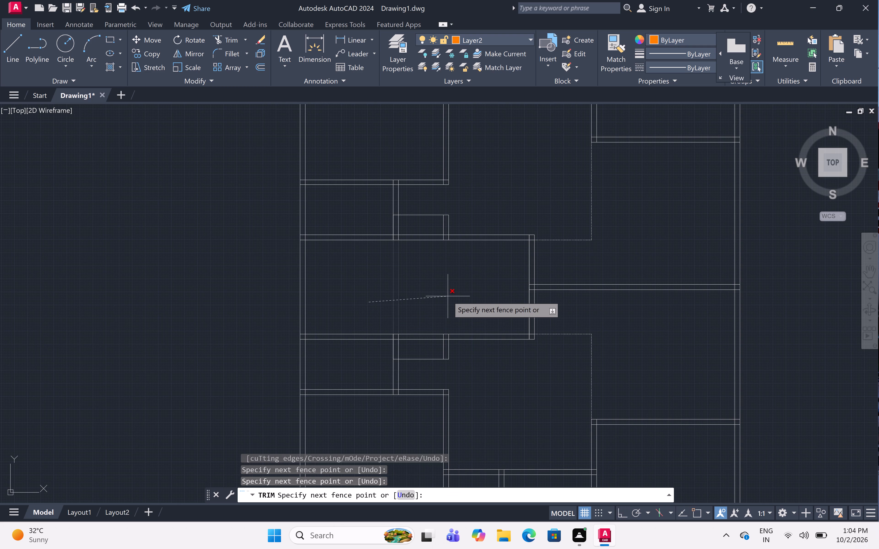
left_click(448, 296)
scroll(449, 292, "down", 3)
scroll(448, 293, "up", 1)
scroll(447, 293, "down", 1)
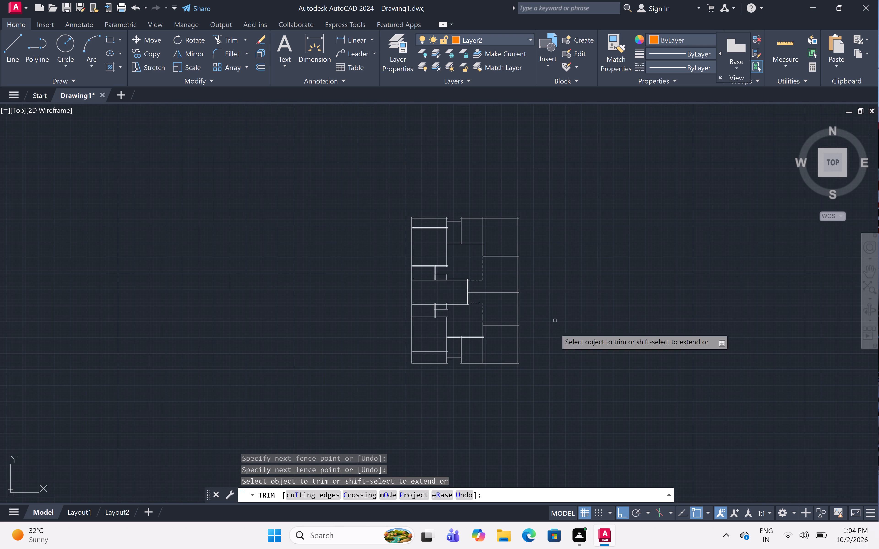
scroll(551, 271, "down", 3)
scroll(551, 271, "up", 2)
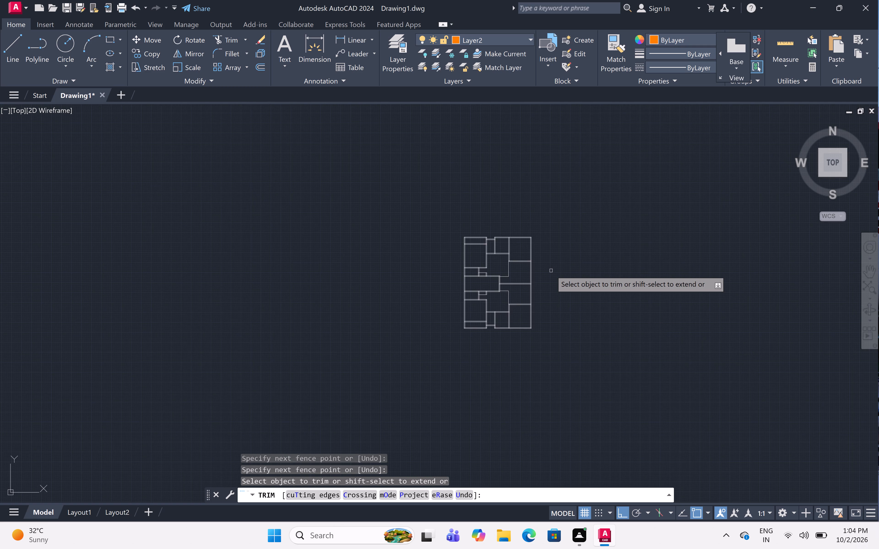
scroll(551, 271, "down", 3)
scroll(551, 271, "up", 2)
scroll(551, 271, "down", 1)
scroll(551, 271, "up", 1)
scroll(551, 271, "down", 1)
scroll(551, 271, "up", 3)
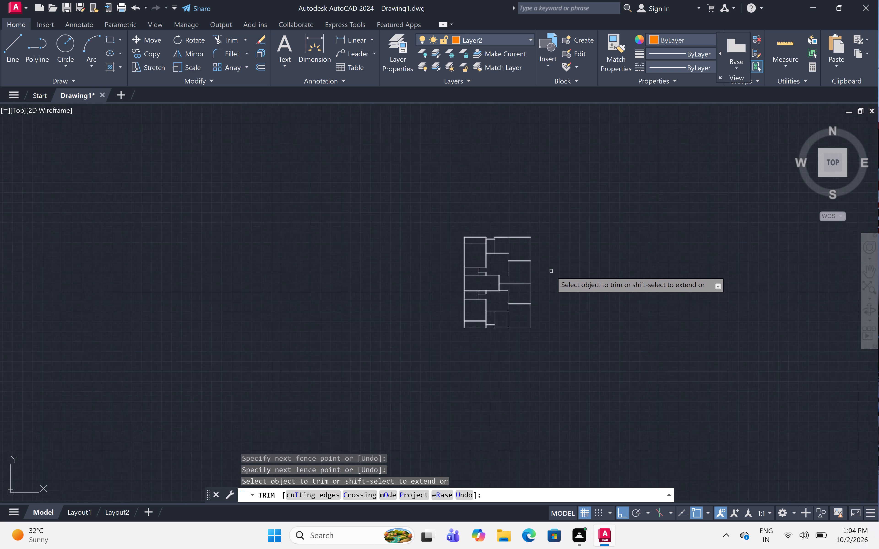
scroll(551, 271, "up", 1)
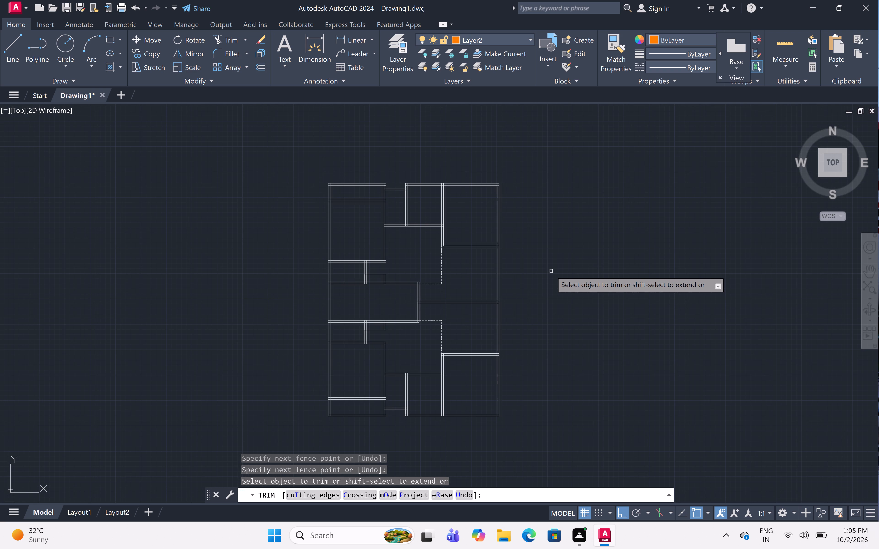
key("Escape")
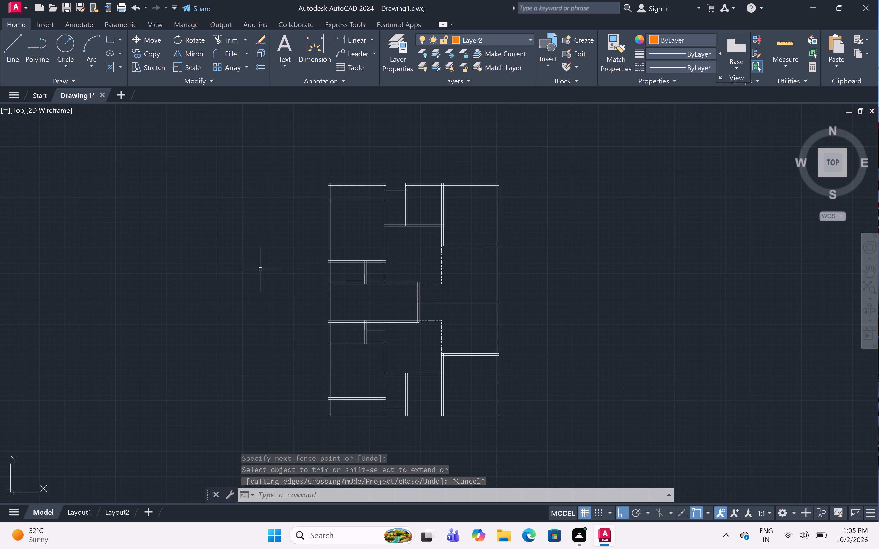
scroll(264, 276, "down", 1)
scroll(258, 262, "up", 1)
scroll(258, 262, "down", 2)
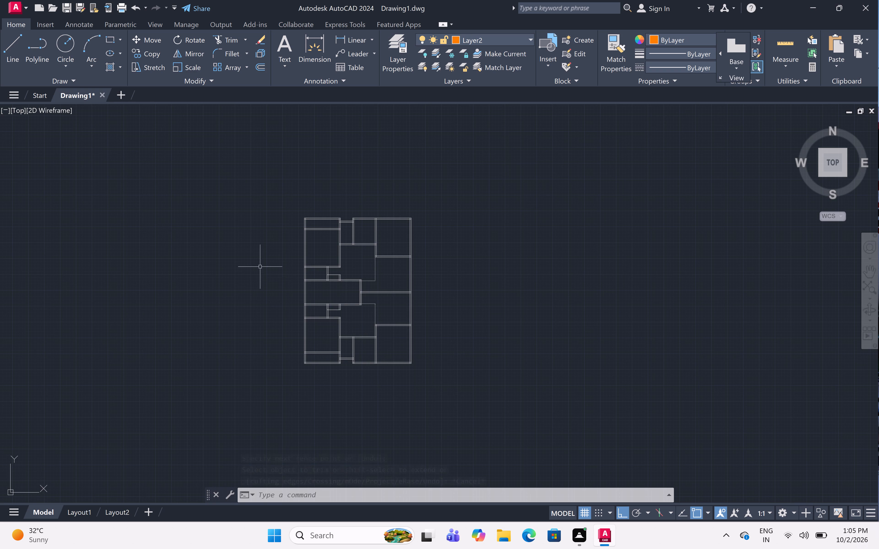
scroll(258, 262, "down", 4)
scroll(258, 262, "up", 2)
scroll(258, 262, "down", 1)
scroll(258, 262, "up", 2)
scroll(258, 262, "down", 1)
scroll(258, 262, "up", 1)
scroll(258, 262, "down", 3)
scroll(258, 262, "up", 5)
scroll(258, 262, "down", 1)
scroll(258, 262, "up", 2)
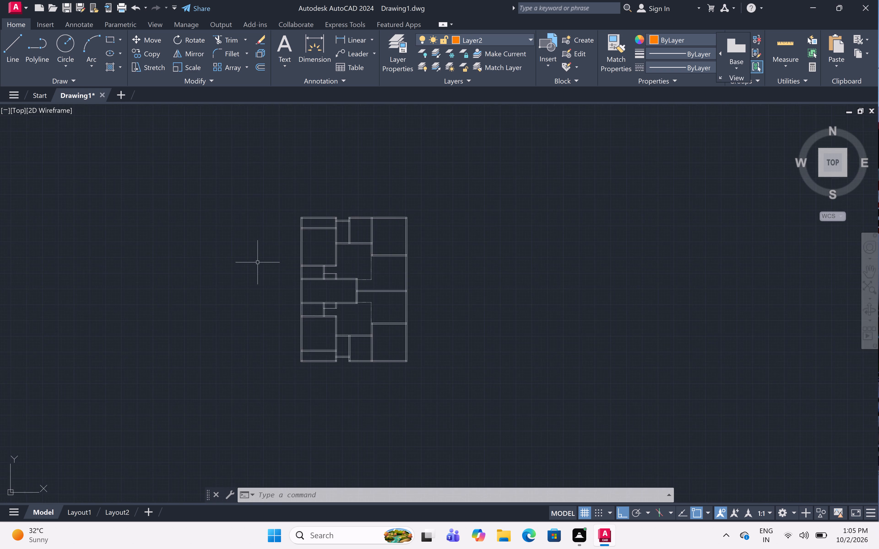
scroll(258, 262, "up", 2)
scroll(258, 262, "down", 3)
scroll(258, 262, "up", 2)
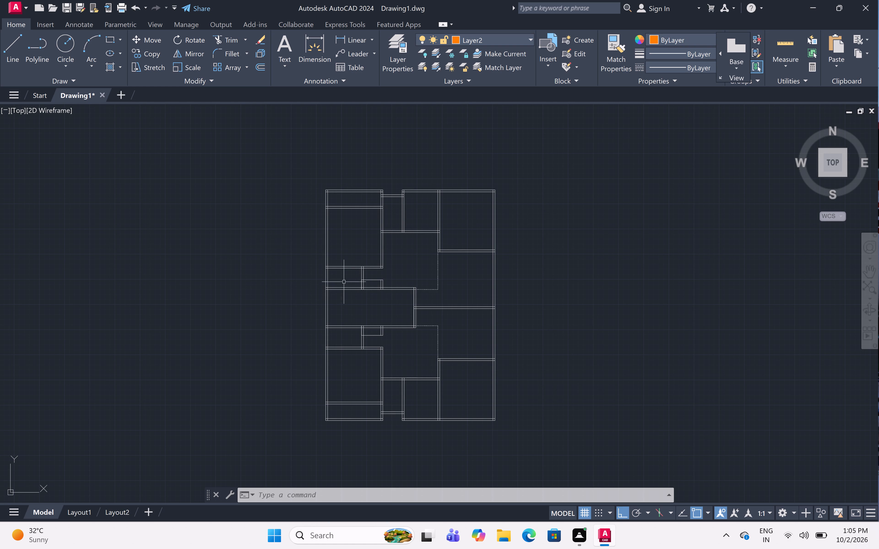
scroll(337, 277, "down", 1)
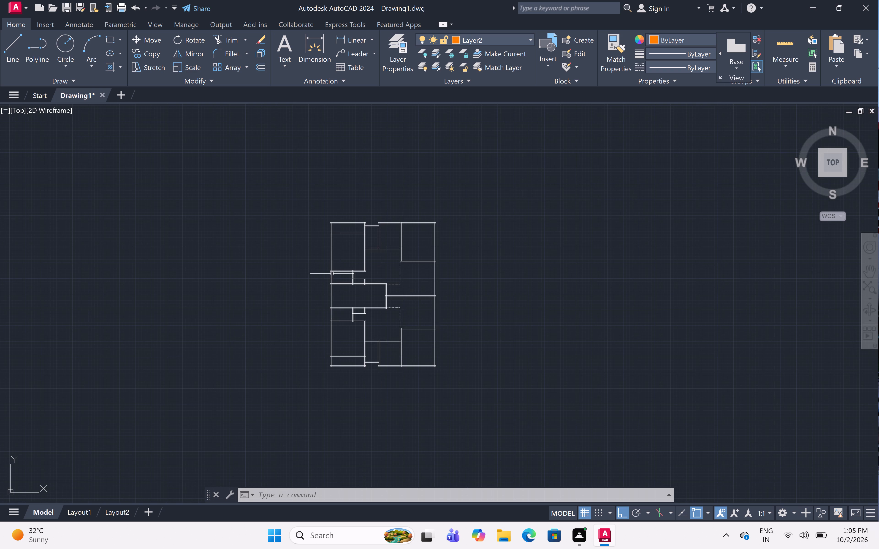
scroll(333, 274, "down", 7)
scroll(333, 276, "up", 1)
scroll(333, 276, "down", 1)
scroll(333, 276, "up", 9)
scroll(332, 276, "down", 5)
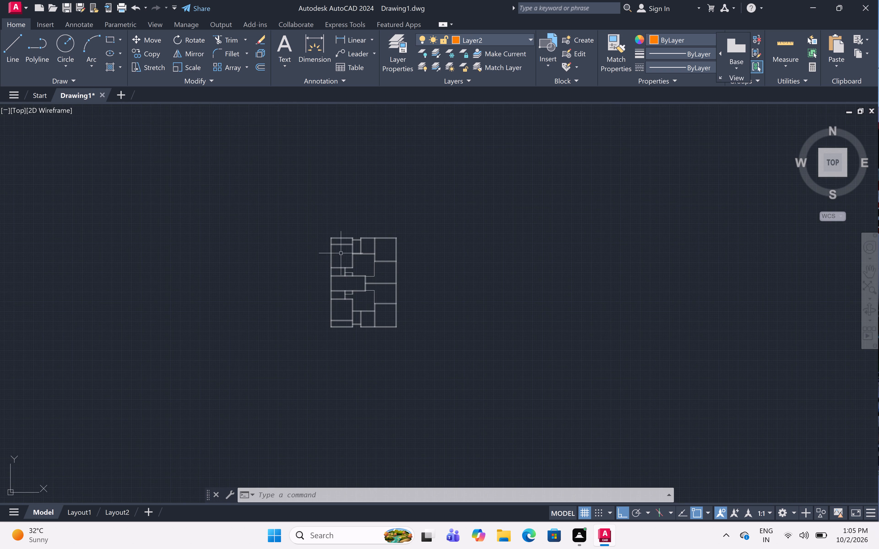
Examine the floor plan's wall lines around the middle rooms and the wall junctions of the plan's upper-left room.
scroll(335, 273, "up", 4)
scroll(335, 273, "down", 1)
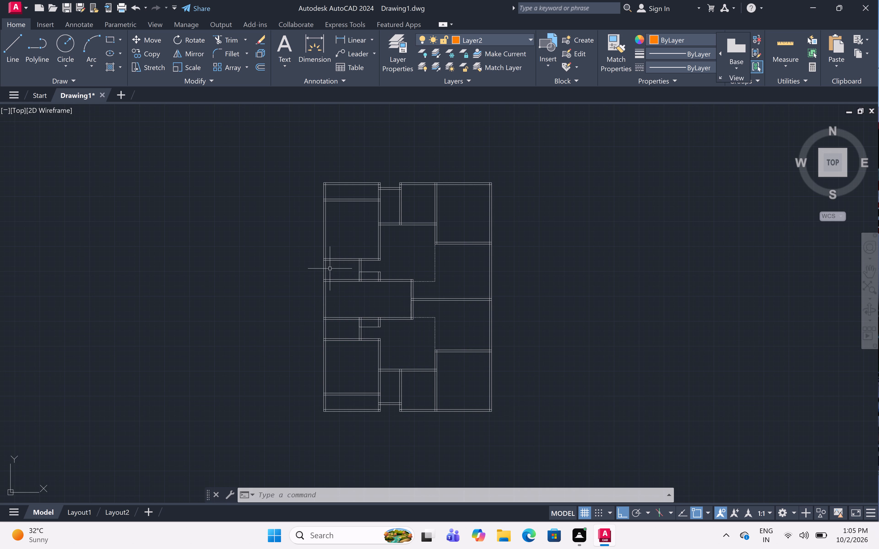
scroll(319, 257, "up", 1)
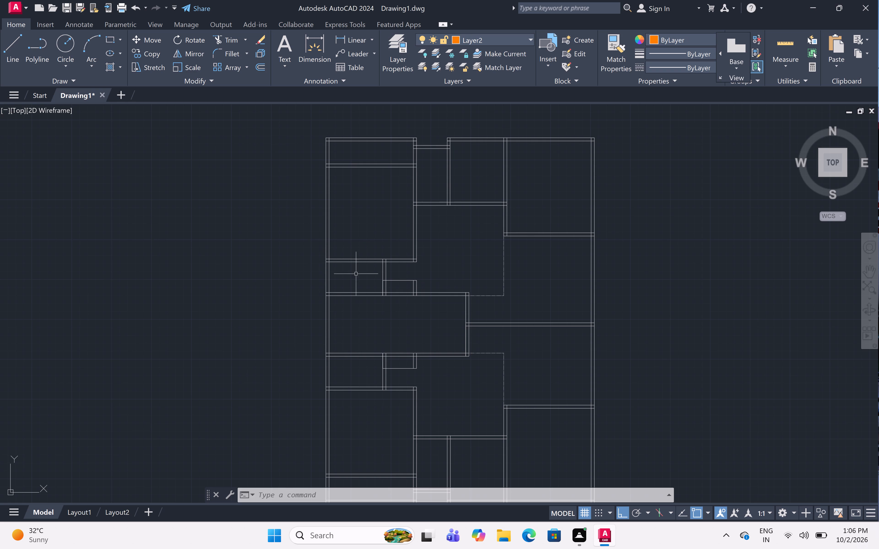
scroll(341, 273, "down", 1)
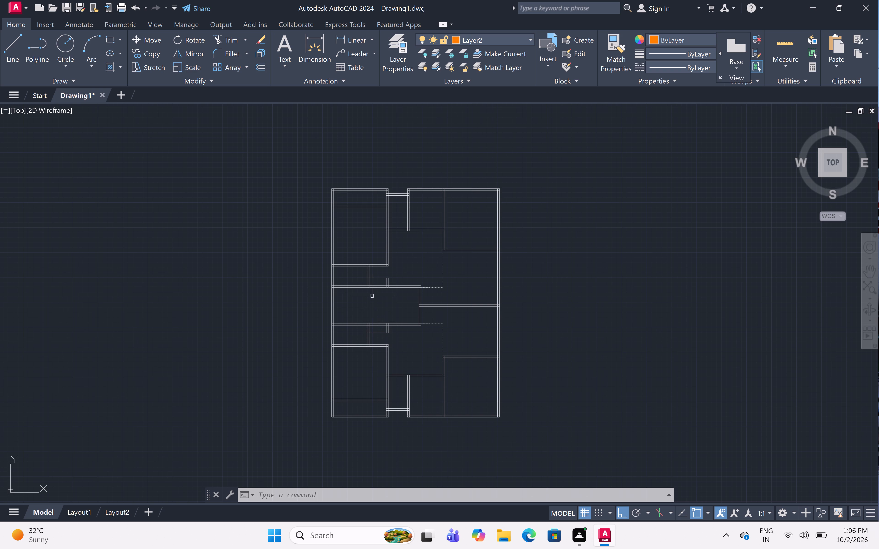
scroll(372, 296, "up", 5)
scroll(372, 296, "down", 4)
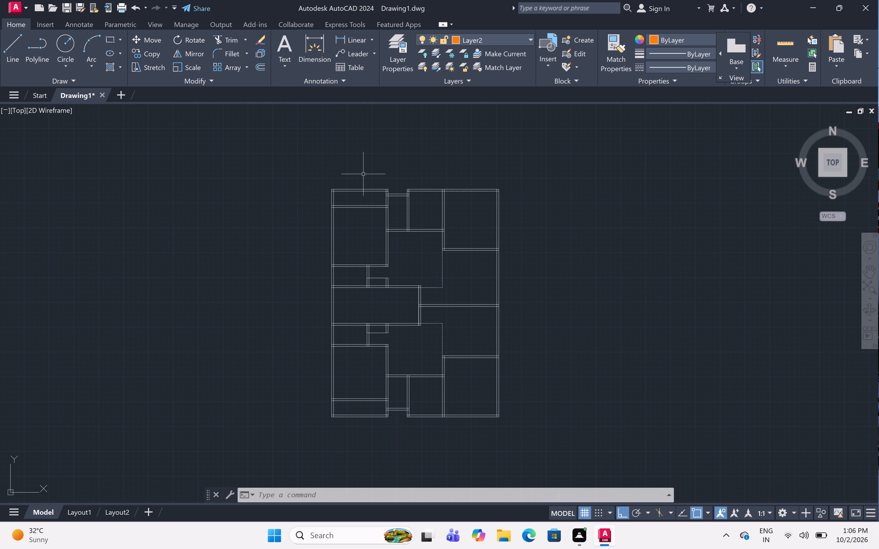
scroll(362, 194, "up", 1)
scroll(362, 194, "down", 2)
scroll(362, 194, "up", 2)
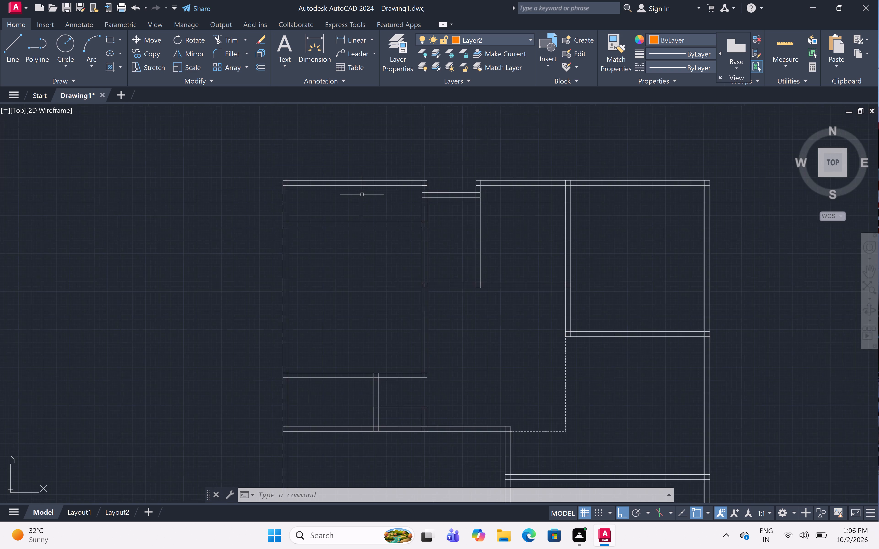
scroll(362, 194, "up", 2)
scroll(362, 194, "down", 3)
scroll(362, 194, "up", 3)
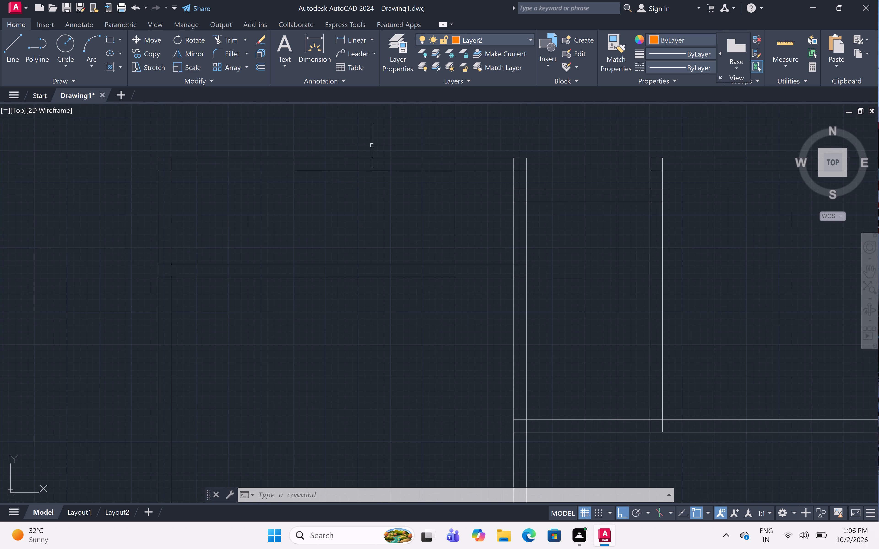
scroll(375, 125, "up", 1)
scroll(375, 125, "down", 3)
scroll(375, 125, "up", 1)
scroll(375, 125, "down", 1)
scroll(375, 125, "up", 1)
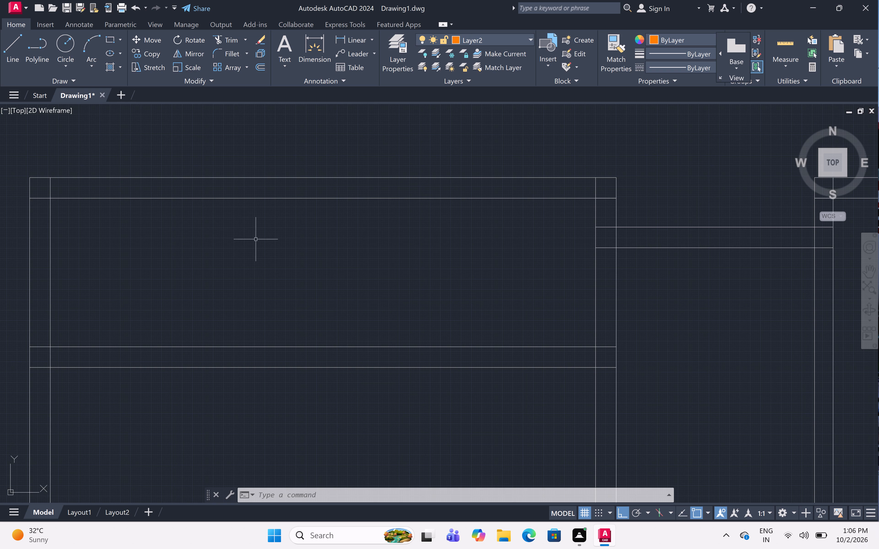
scroll(341, 265, "down", 1)
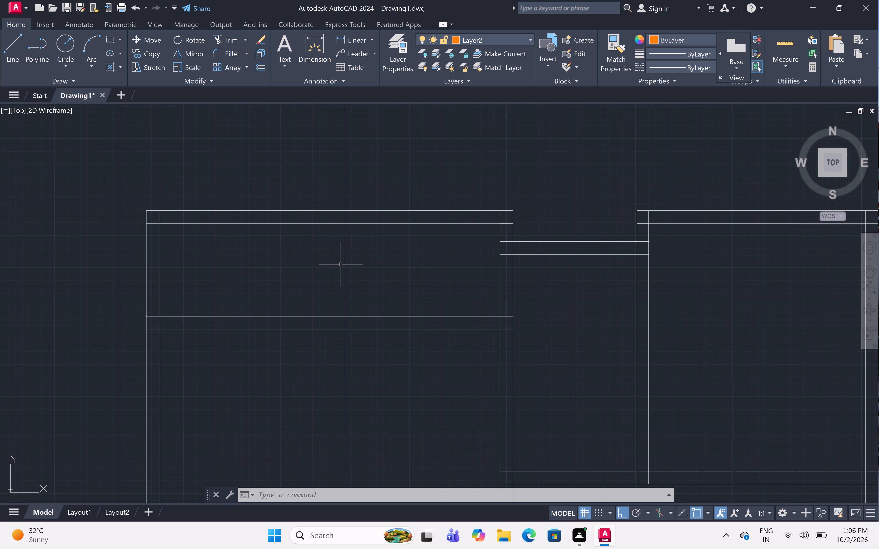
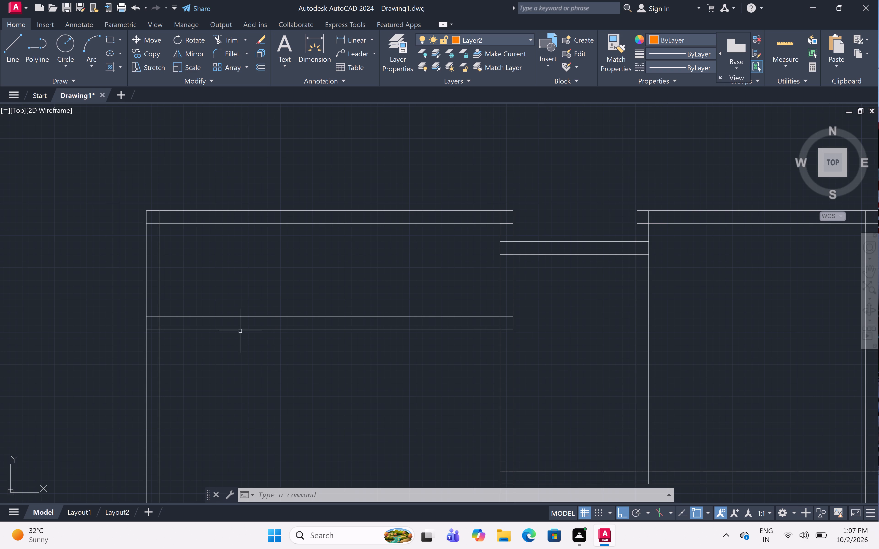
Examine the double wall lines and corner junctions of the plan's upper-left room and the rooms beside it.
scroll(243, 323, "up", 4)
scroll(243, 323, "down", 2)
scroll(243, 323, "up", 2)
scroll(243, 323, "down", 1)
scroll(243, 323, "up", 2)
scroll(243, 323, "down", 1)
scroll(243, 323, "up", 1)
scroll(243, 323, "down", 2)
scroll(243, 323, "up", 1)
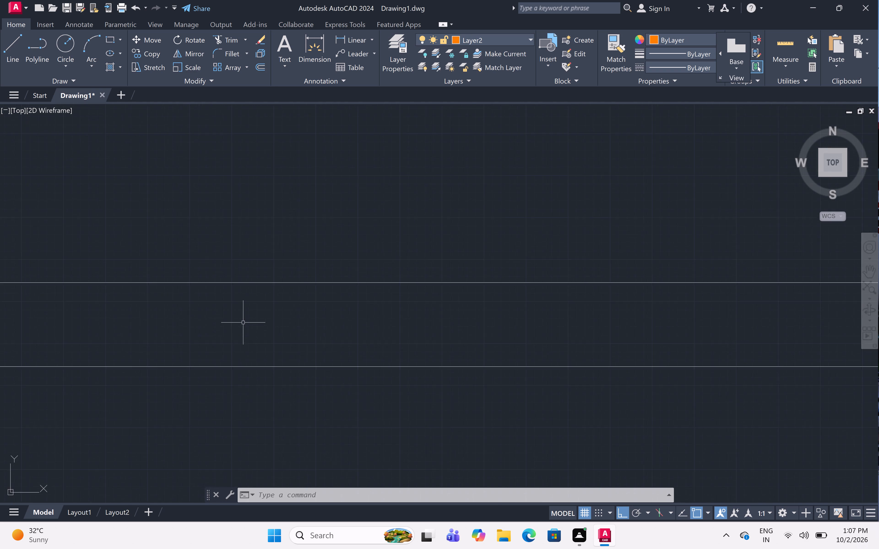
scroll(243, 323, "down", 5)
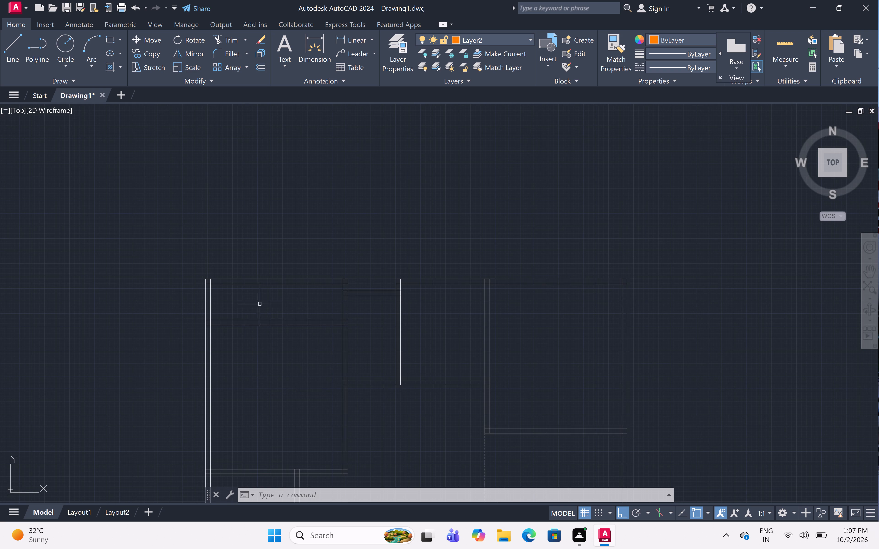
scroll(275, 310, "up", 1)
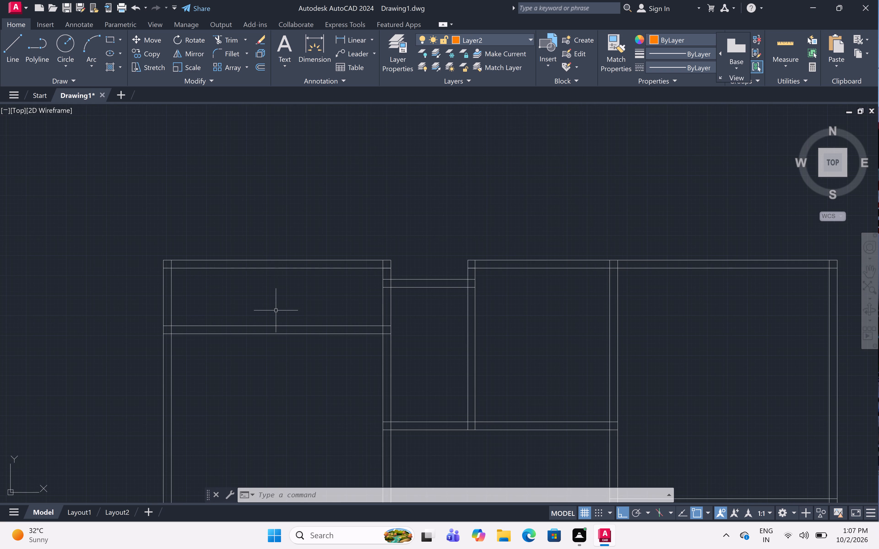
scroll(275, 309, "up", 1)
scroll(275, 309, "down", 2)
scroll(275, 309, "up", 1)
scroll(241, 303, "up", 1)
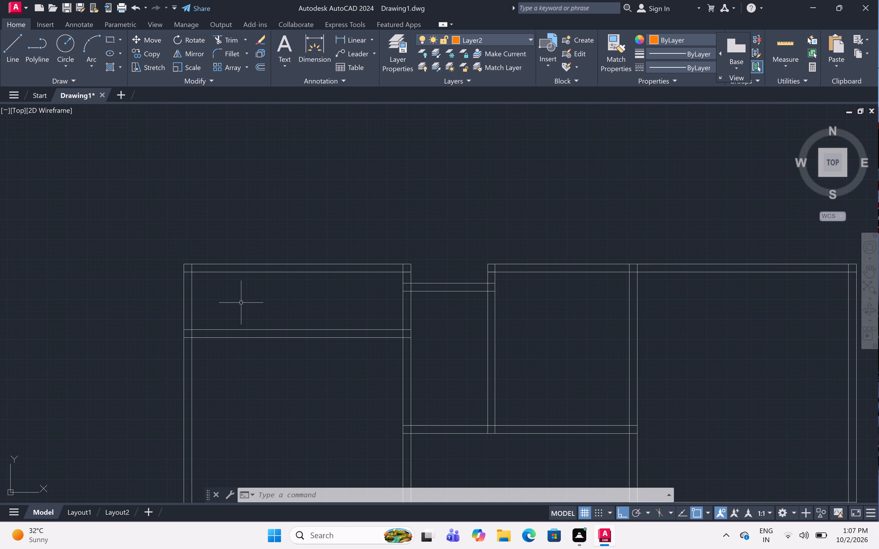
scroll(241, 303, "up", 3)
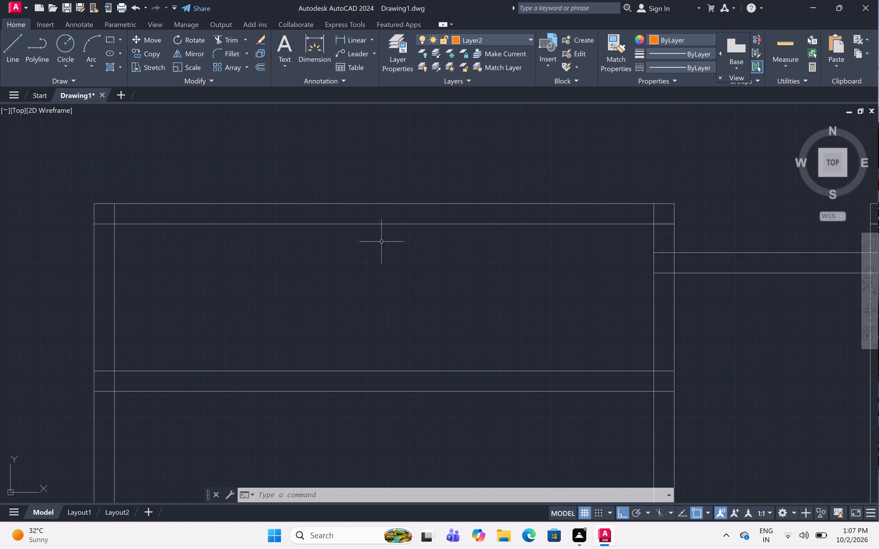
scroll(287, 315, "down", 1)
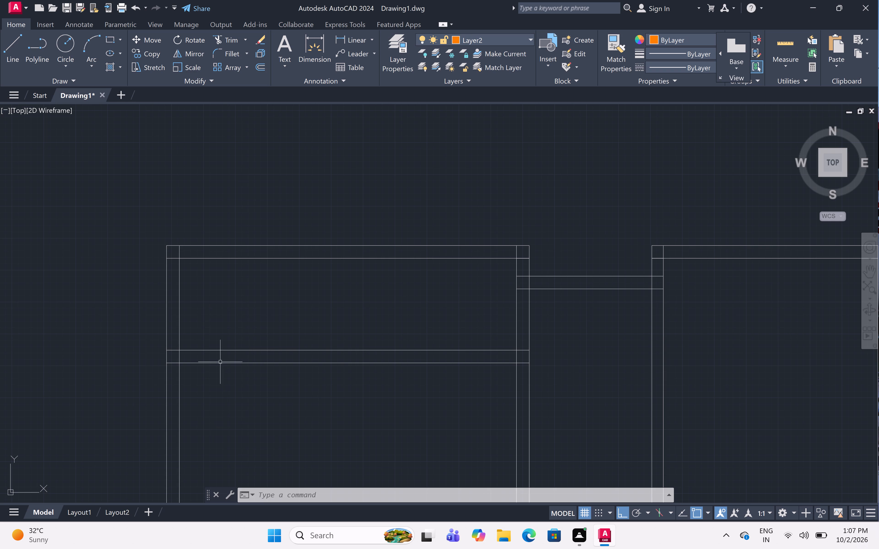
scroll(219, 348, "up", 5)
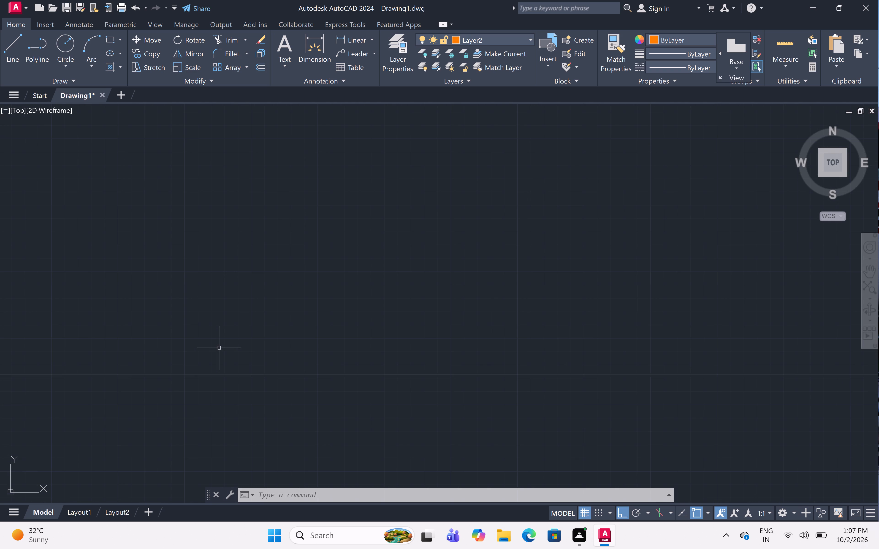
scroll(219, 348, "down", 3)
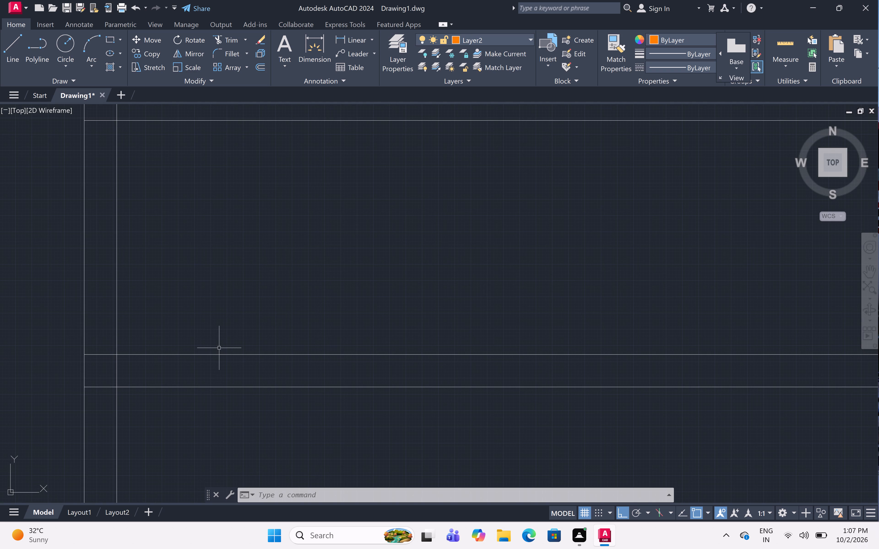
scroll(275, 314, "down", 1)
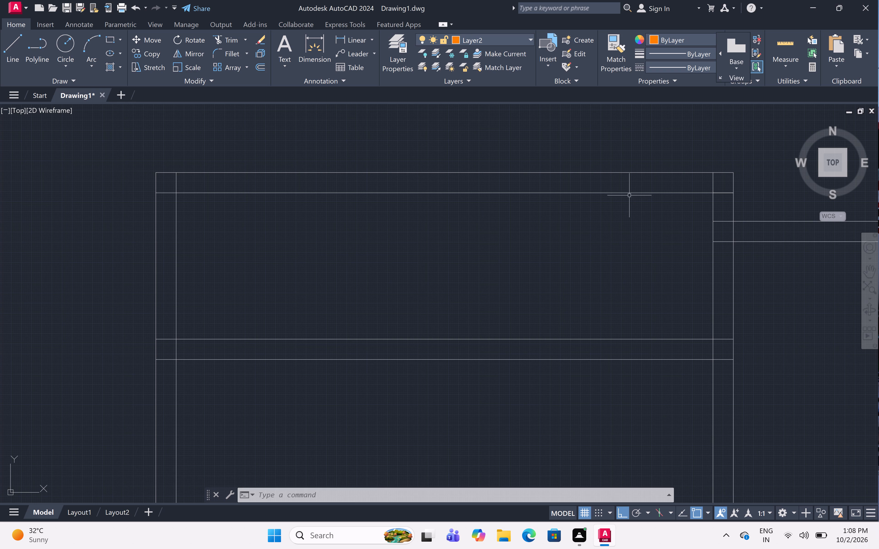
scroll(479, 194, "down", 2)
scroll(478, 194, "up", 2)
scroll(478, 194, "down", 1)
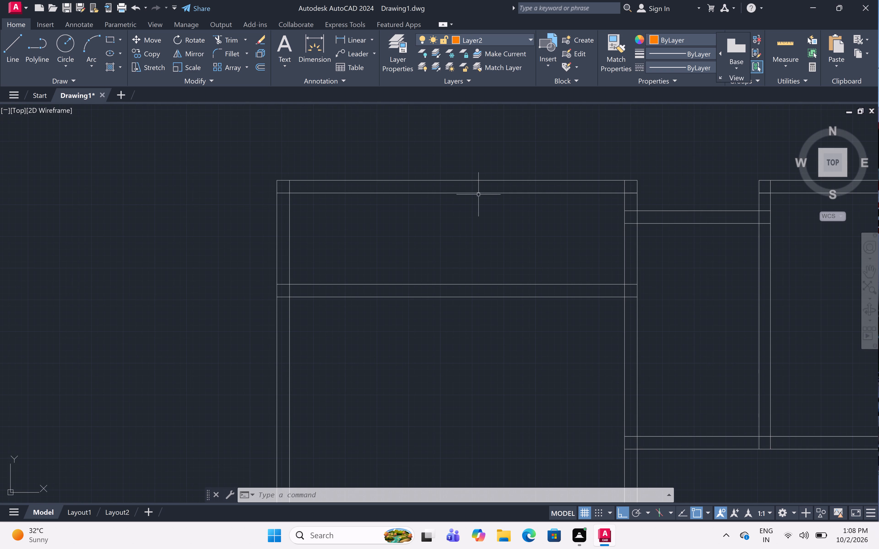
scroll(478, 194, "down", 2)
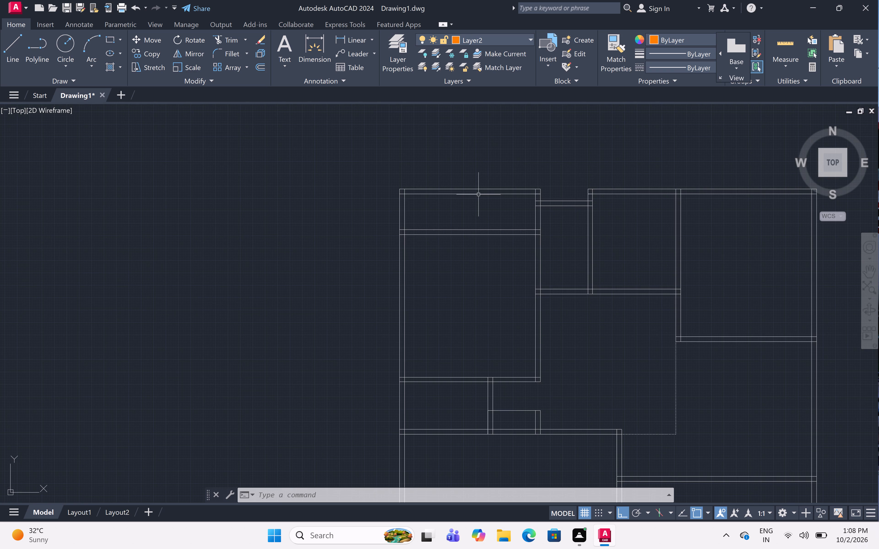
scroll(370, 249, "down", 1)
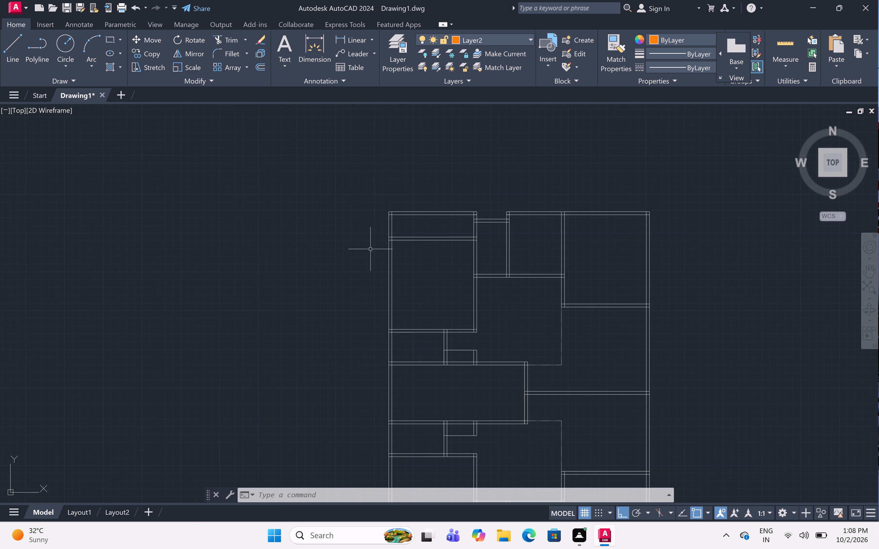
scroll(602, 237, "up", 1)
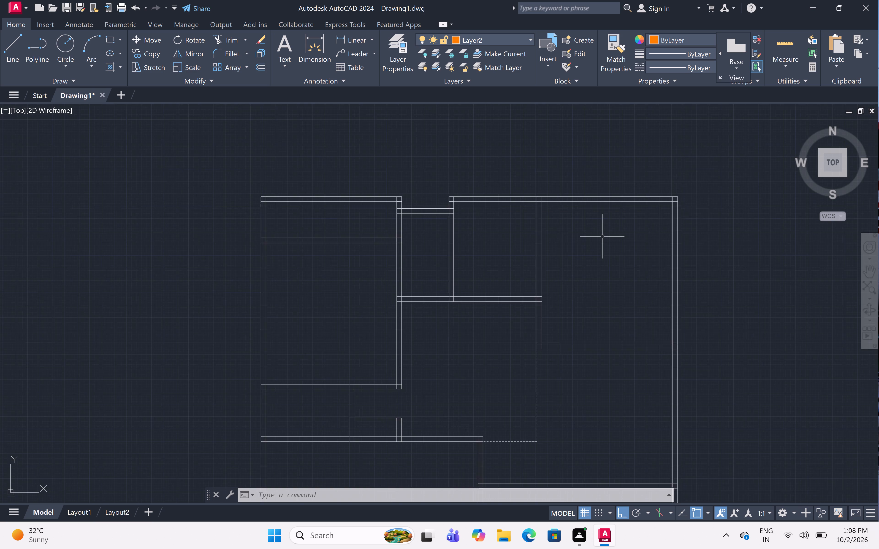
scroll(602, 237, "up", 1)
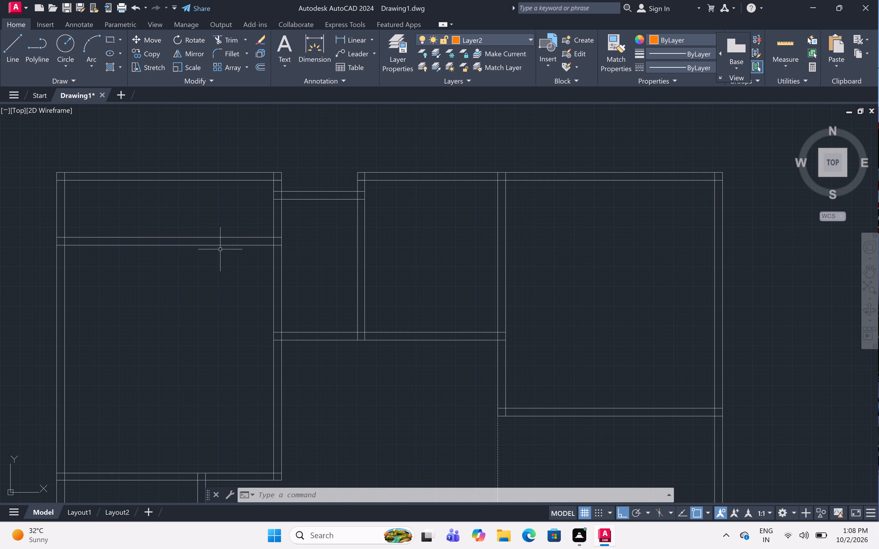
scroll(241, 245, "down", 1)
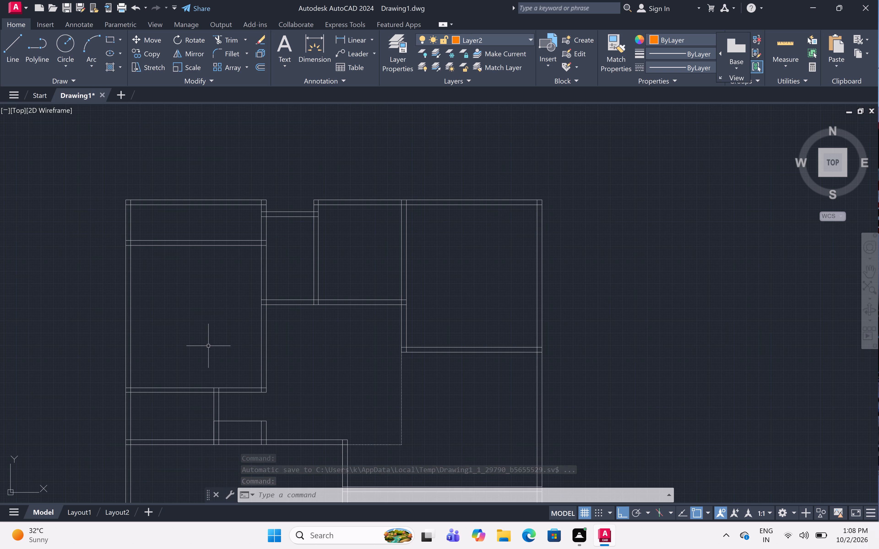
scroll(176, 264, "down", 1)
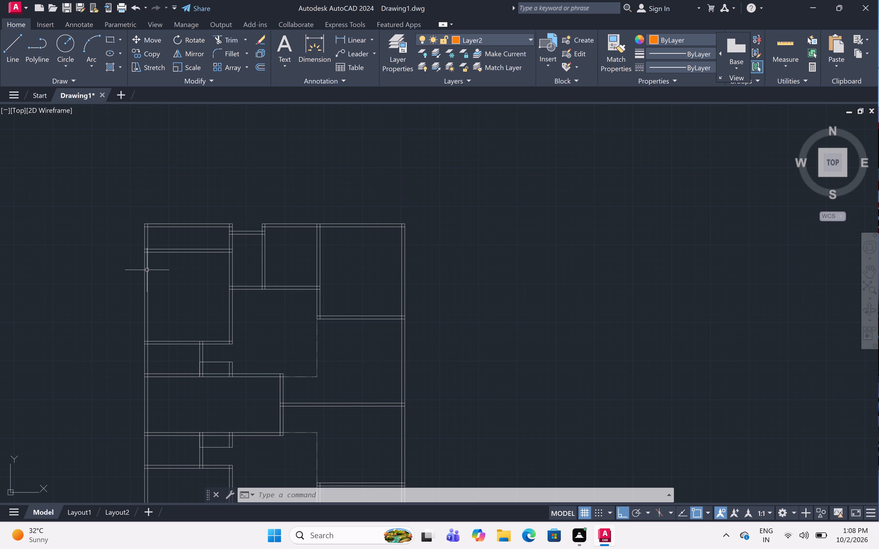
scroll(167, 266, "up", 1)
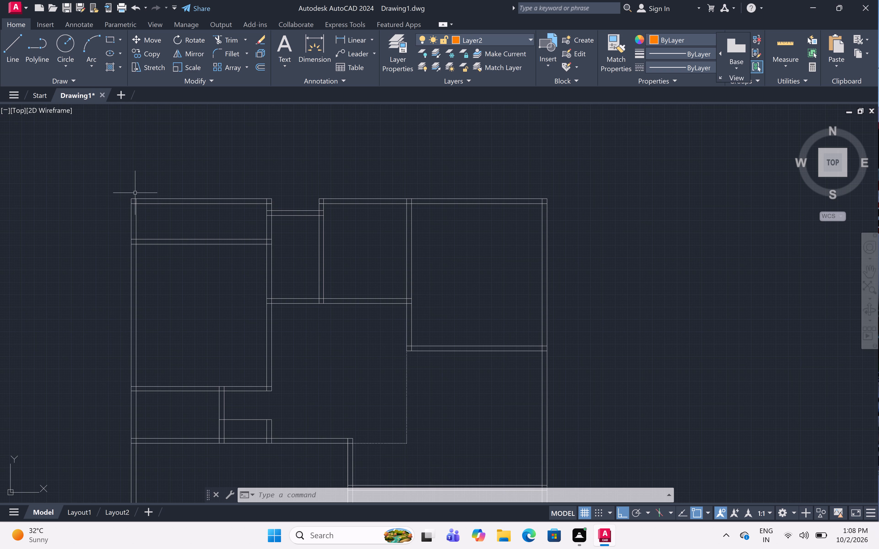
scroll(134, 200, "up", 3)
scroll(134, 200, "down", 1)
scroll(134, 200, "up", 1)
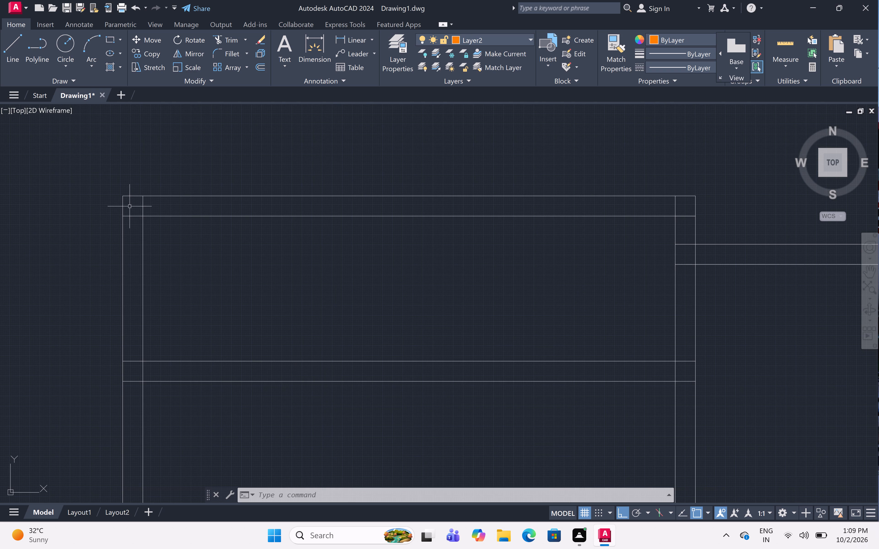
scroll(130, 206, "down", 1)
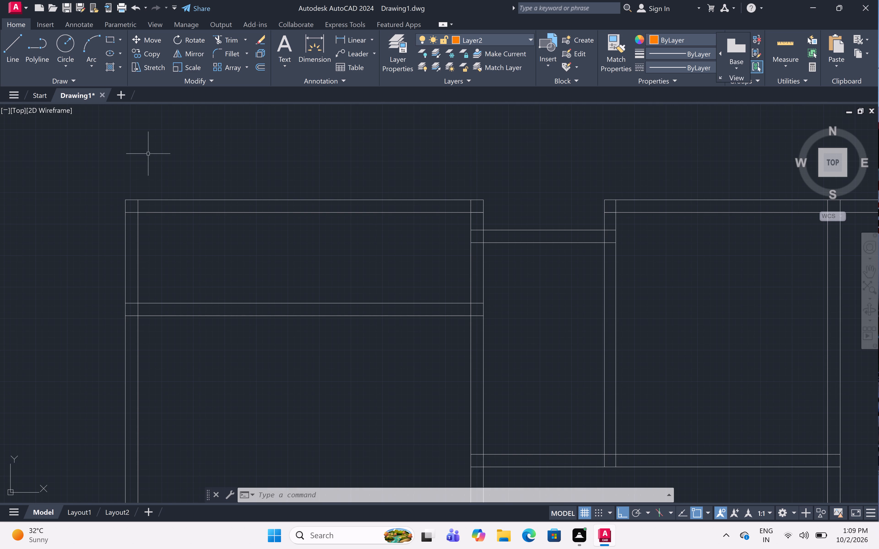
Examine the overall floor plan, checking its outer walls, upper-left corner and central rooms.
scroll(135, 199, "down", 2)
scroll(135, 199, "up", 1)
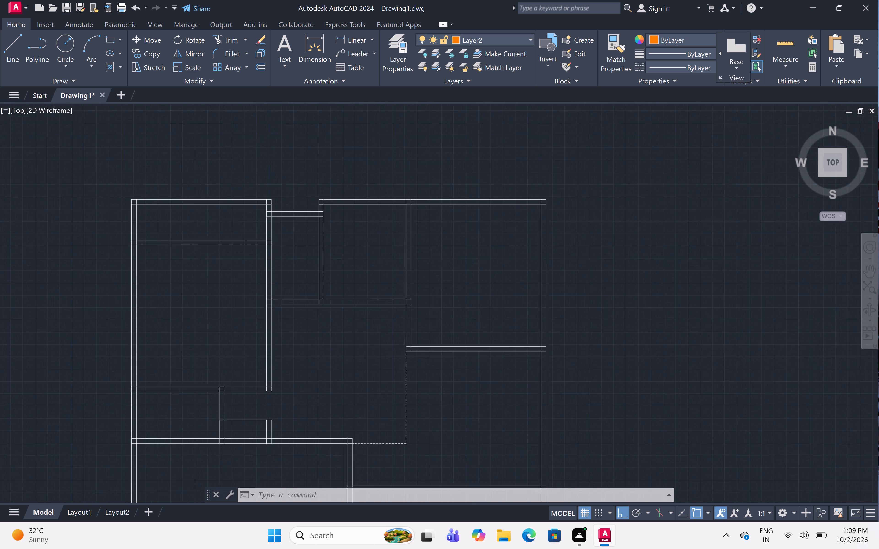
scroll(135, 199, "down", 1)
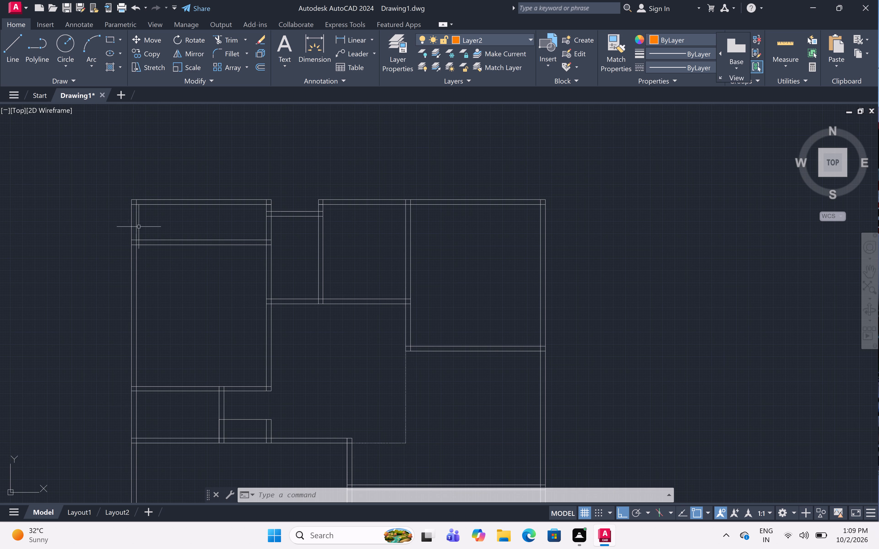
scroll(138, 217, "down", 1)
scroll(132, 281, "down", 1)
middle_click_drag(132, 281, 244, 240)
scroll(193, 238, "down", 3)
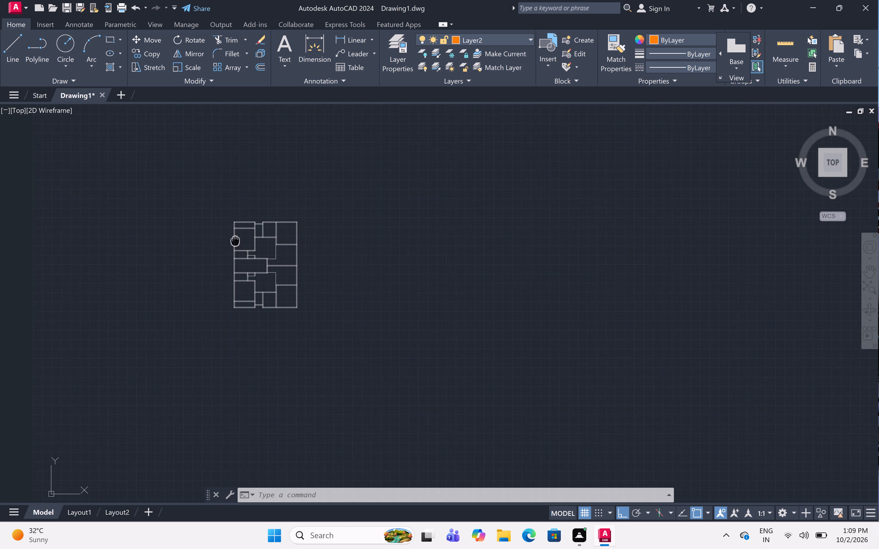
middle_click_drag(244, 240, 244, 240)
scroll(268, 248, "up", 5)
scroll(268, 248, "down", 2)
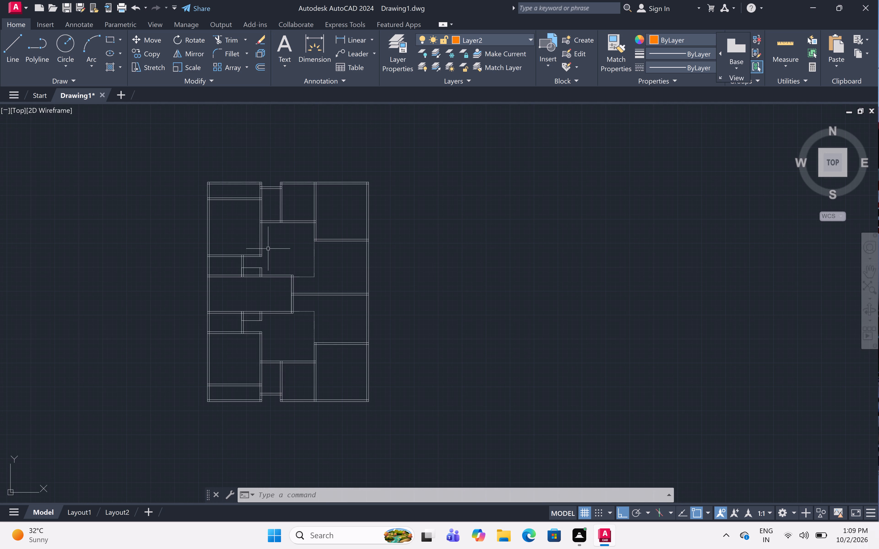
middle_click_drag(267, 257, 280, 247)
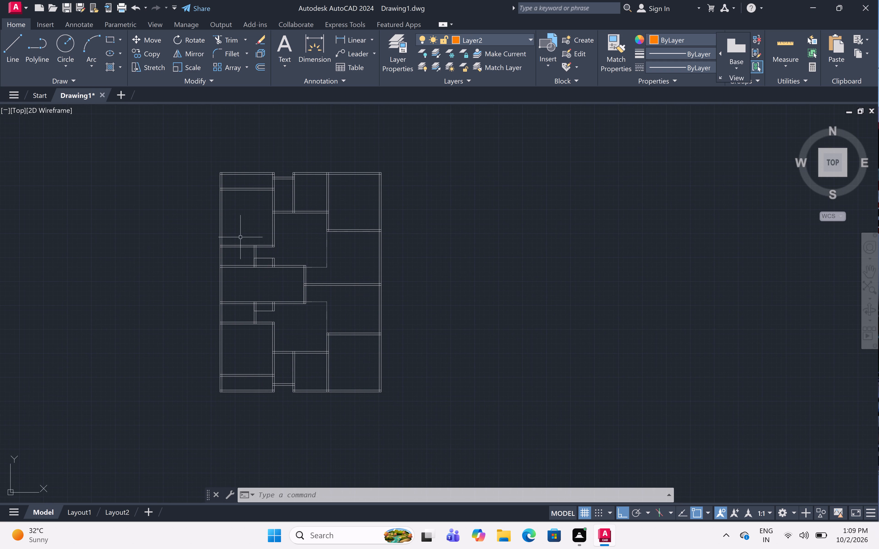
scroll(222, 172, "up", 2)
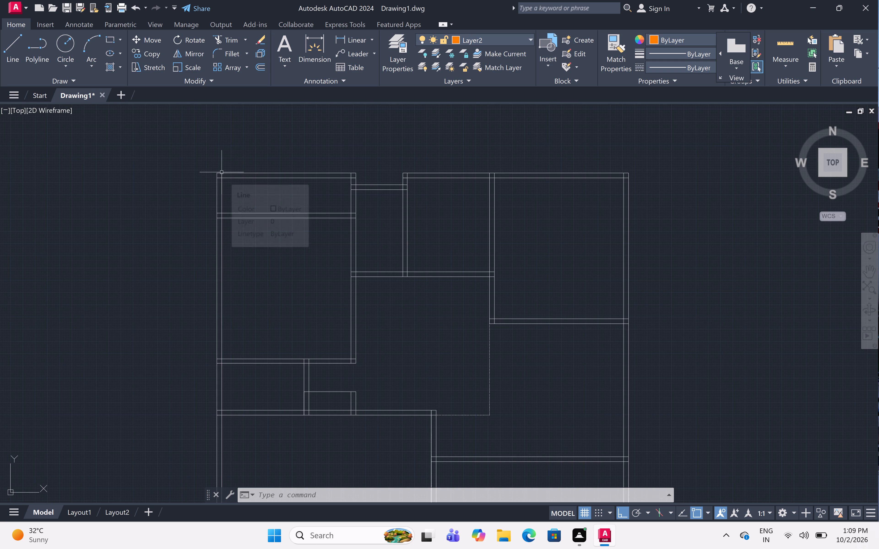
scroll(222, 172, "down", 2)
scroll(222, 176, "up", 1)
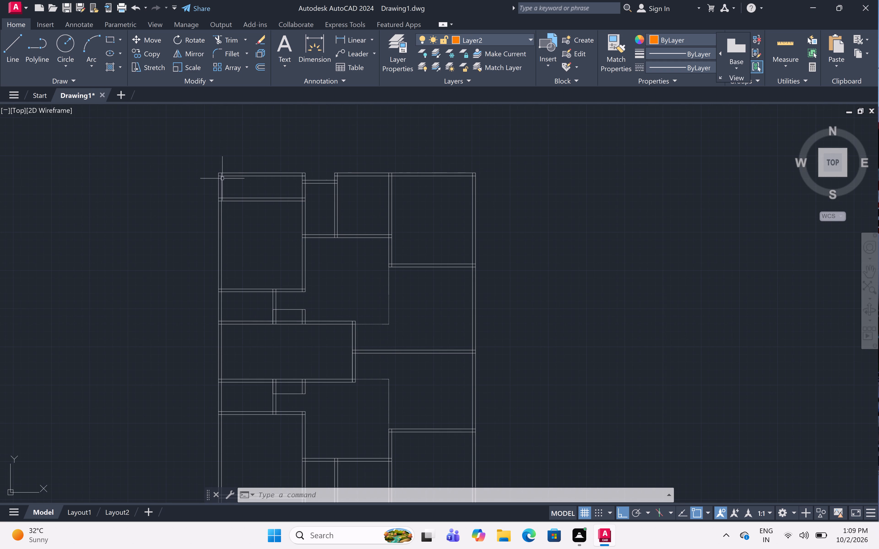
scroll(228, 191, "up", 3)
scroll(206, 220, "down", 1)
scroll(206, 220, "up", 4)
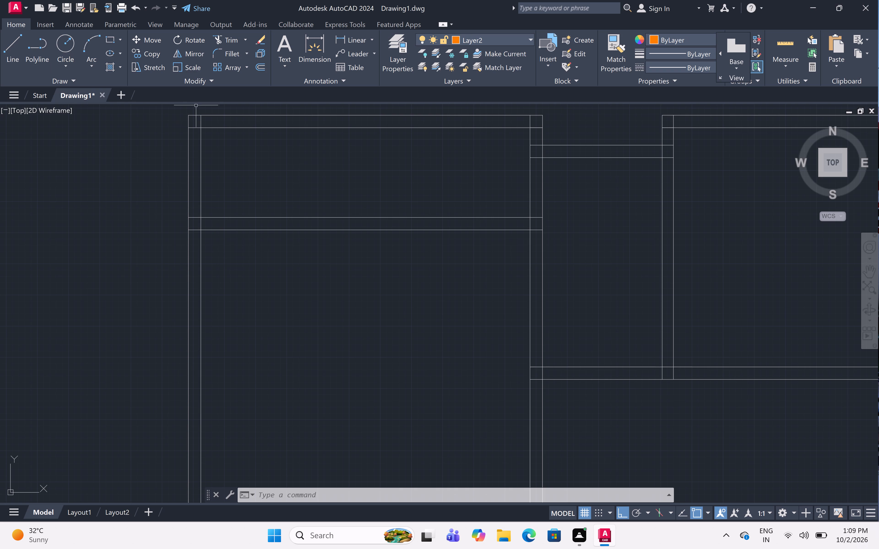
scroll(267, 282, "down", 2)
scroll(267, 282, "up", 2)
scroll(267, 282, "down", 3)
scroll(268, 282, "up", 1)
scroll(268, 282, "down", 4)
scroll(268, 282, "up", 1)
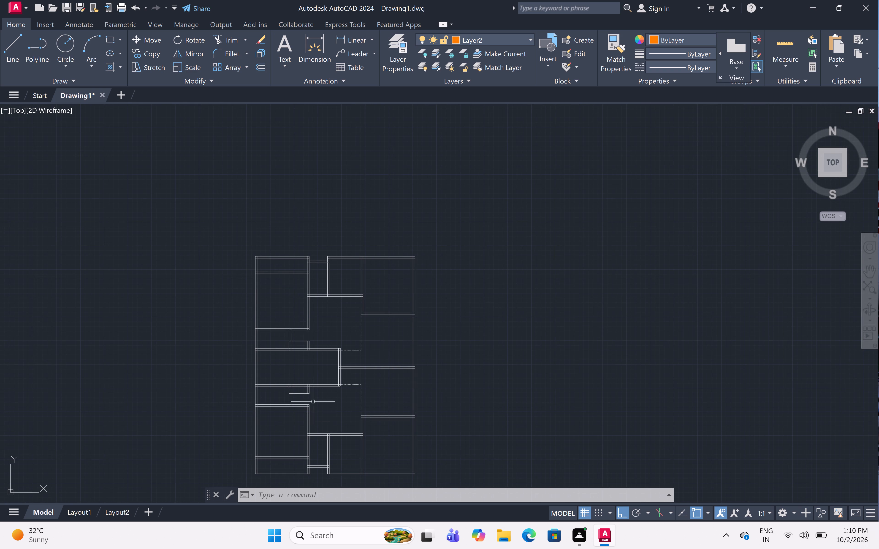
scroll(239, 378, "down", 2)
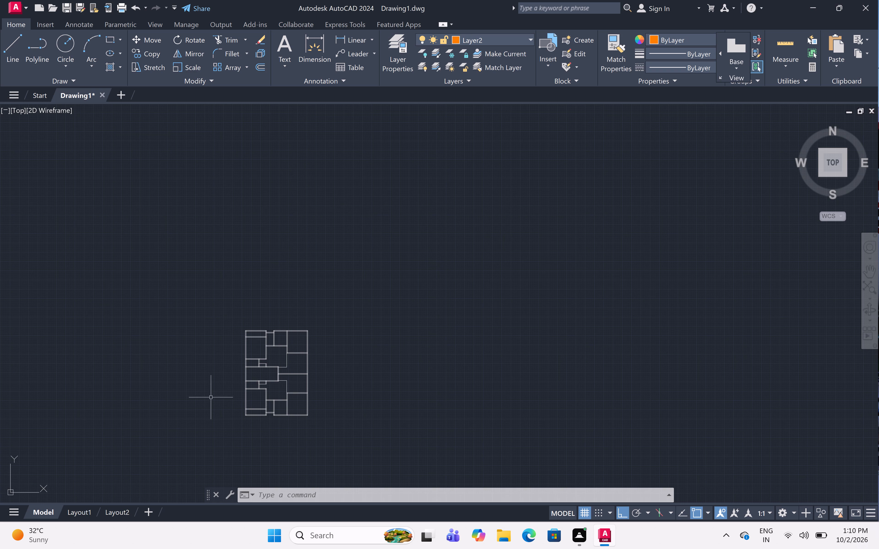
scroll(191, 420, "up", 1)
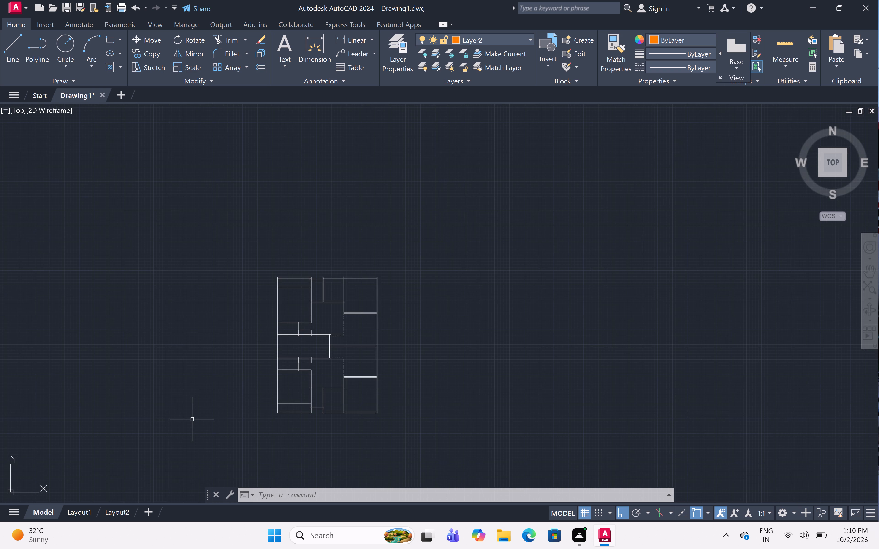
scroll(236, 398, "up", 1)
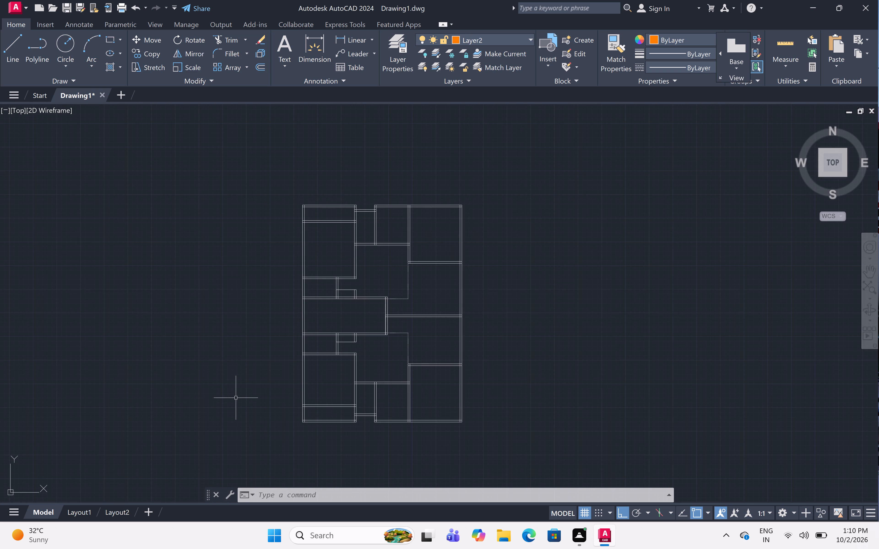
scroll(236, 398, "up", 1)
scroll(236, 398, "down", 1)
scroll(236, 398, "up", 1)
scroll(236, 398, "down", 1)
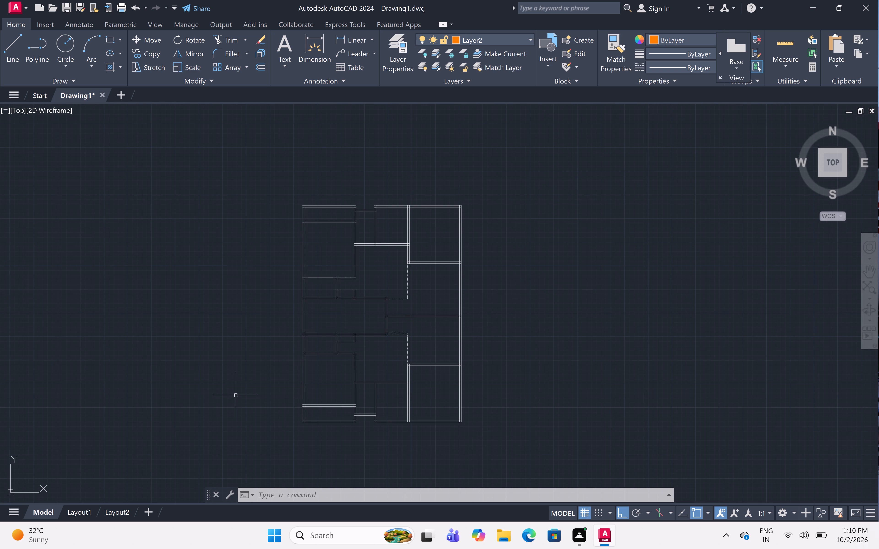
scroll(233, 357, "down", 1)
scroll(233, 357, "up", 1)
scroll(241, 338, "up", 3)
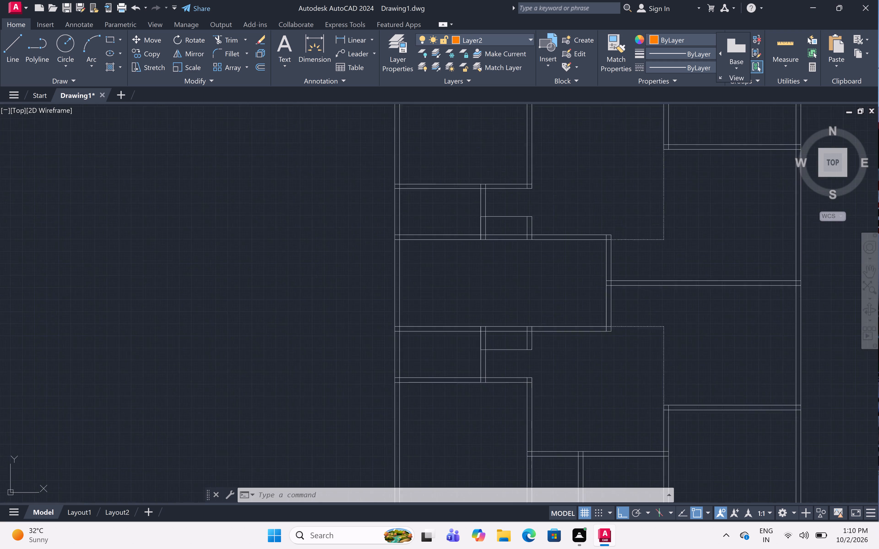
scroll(241, 338, "up", 2)
scroll(241, 338, "down", 3)
scroll(241, 338, "up", 1)
scroll(241, 338, "down", 2)
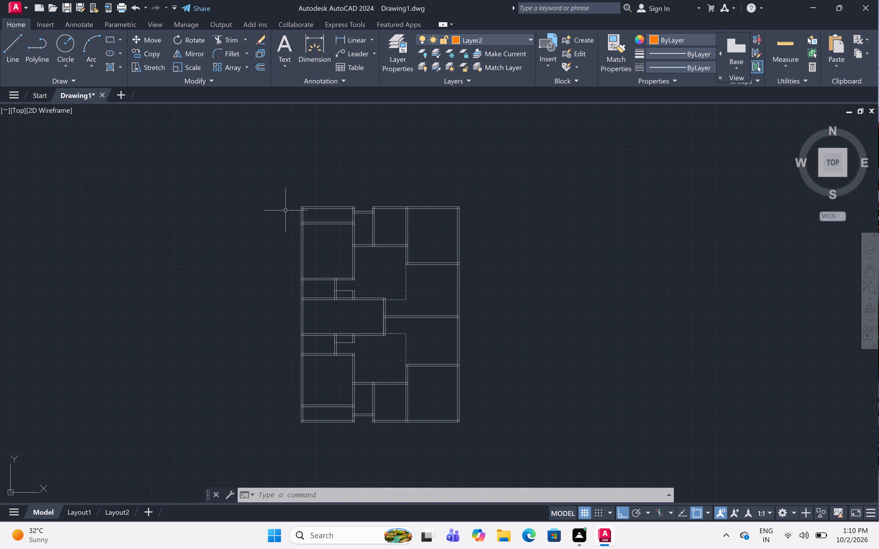
scroll(308, 213, "up", 1)
scroll(308, 213, "down", 2)
scroll(308, 213, "up", 2)
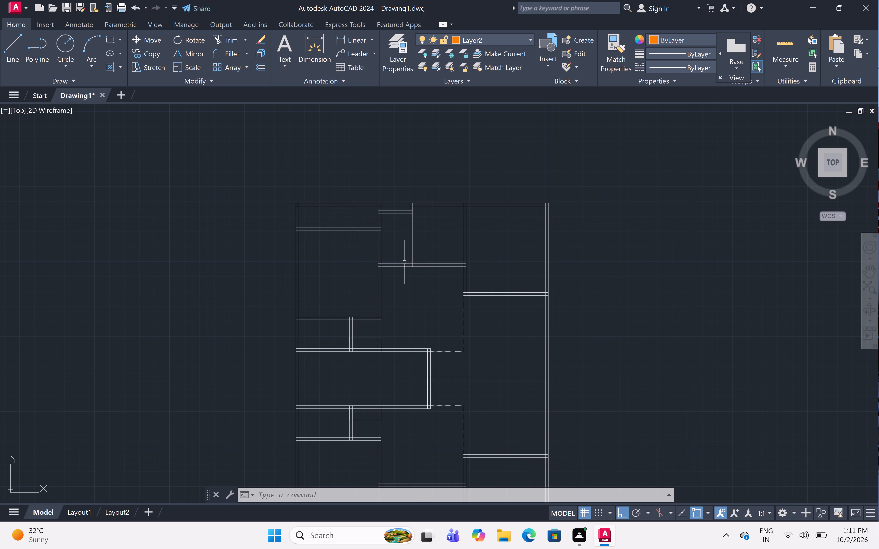
scroll(365, 253, "down", 1)
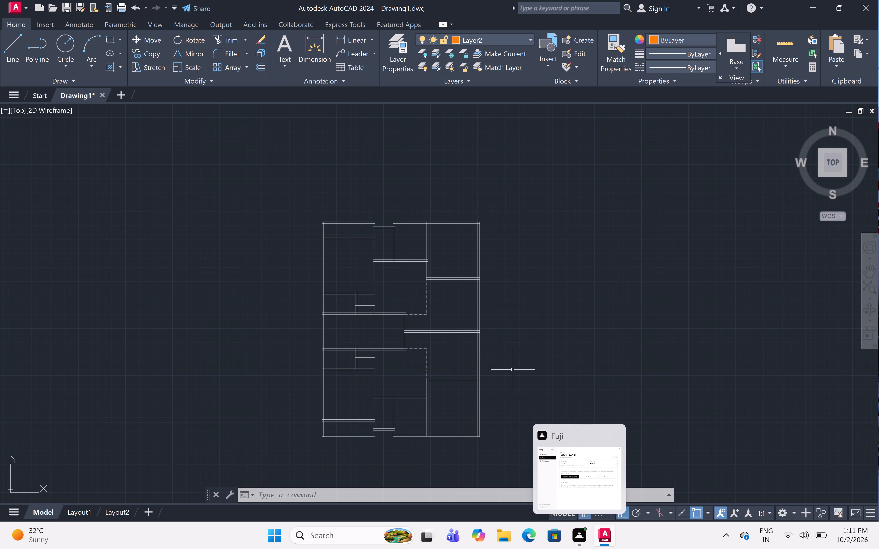
scroll(384, 253, "down", 2)
scroll(385, 271, "up", 1)
scroll(385, 271, "down", 1)
scroll(385, 271, "up", 1)
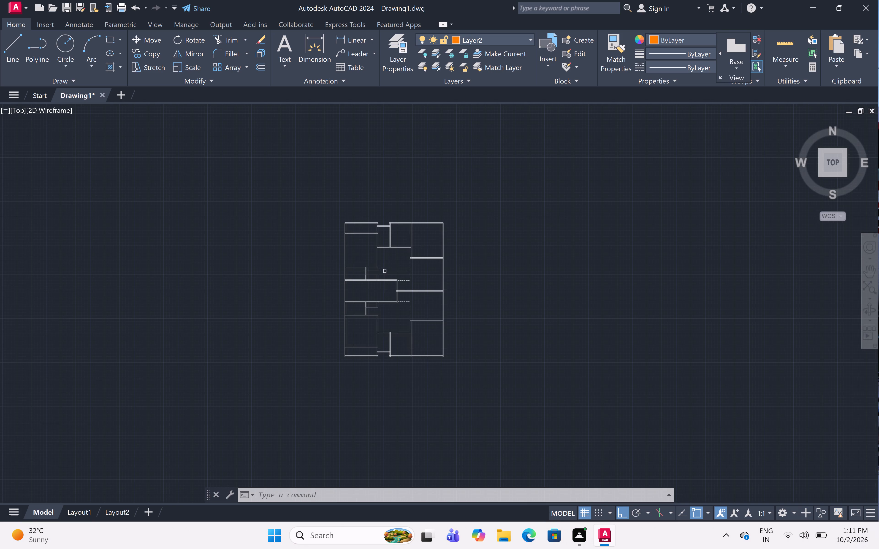
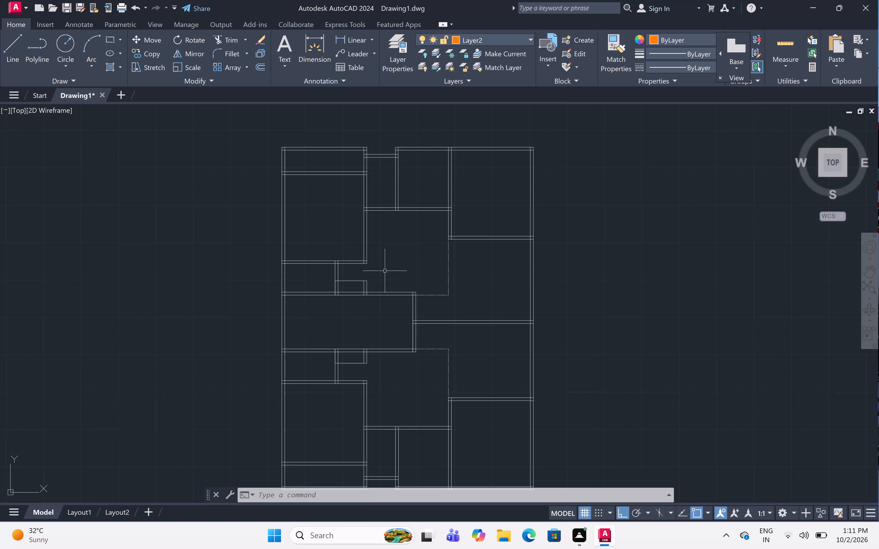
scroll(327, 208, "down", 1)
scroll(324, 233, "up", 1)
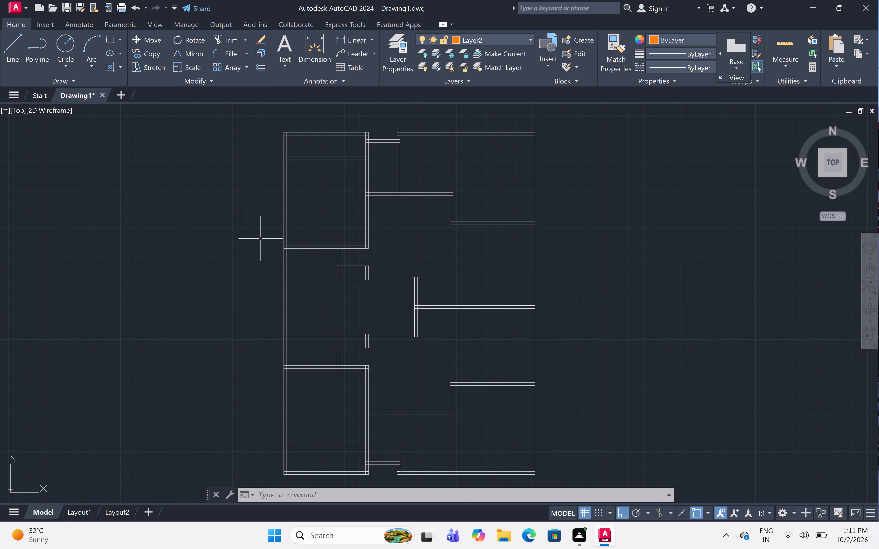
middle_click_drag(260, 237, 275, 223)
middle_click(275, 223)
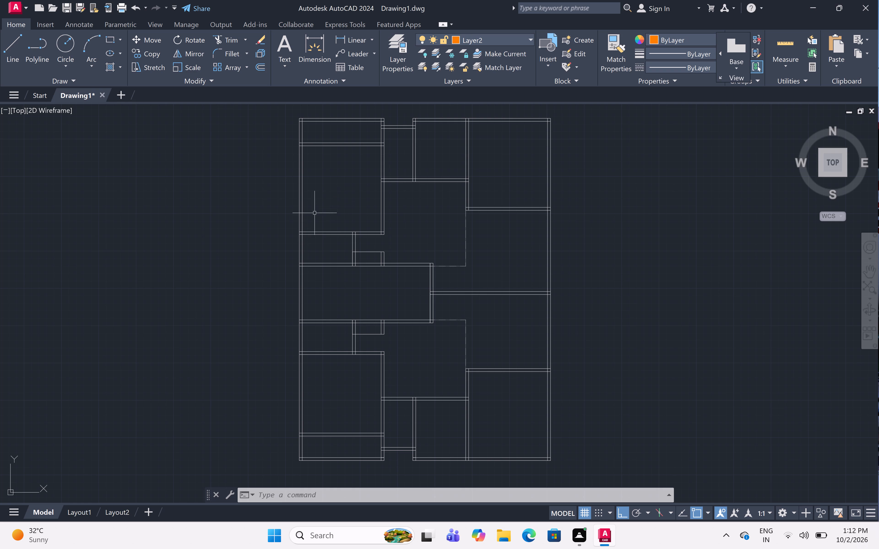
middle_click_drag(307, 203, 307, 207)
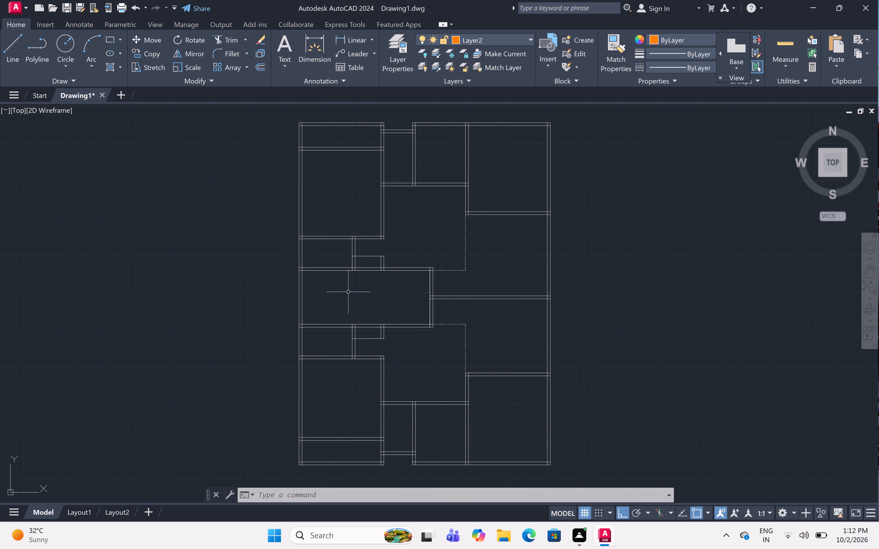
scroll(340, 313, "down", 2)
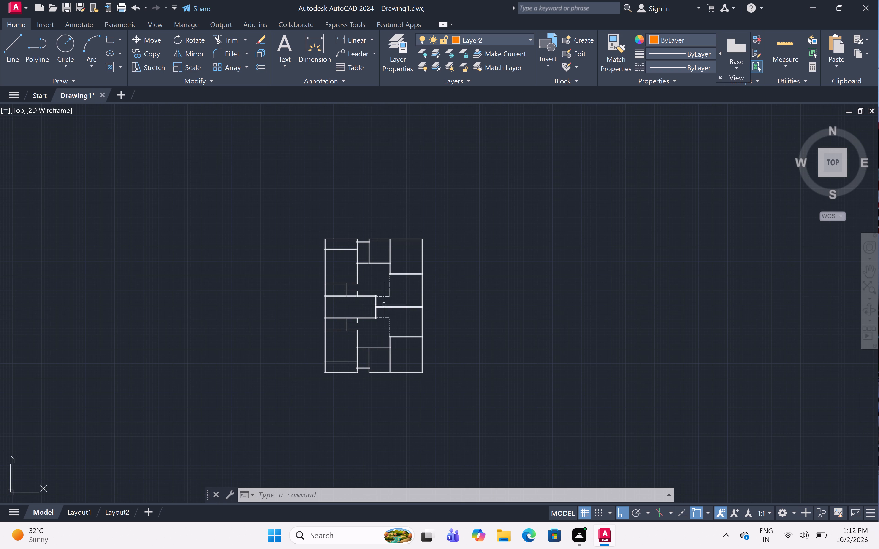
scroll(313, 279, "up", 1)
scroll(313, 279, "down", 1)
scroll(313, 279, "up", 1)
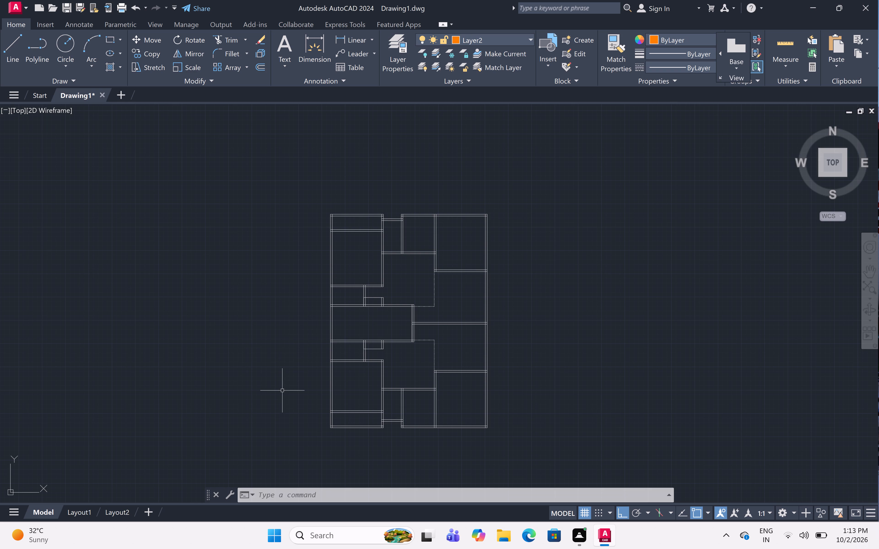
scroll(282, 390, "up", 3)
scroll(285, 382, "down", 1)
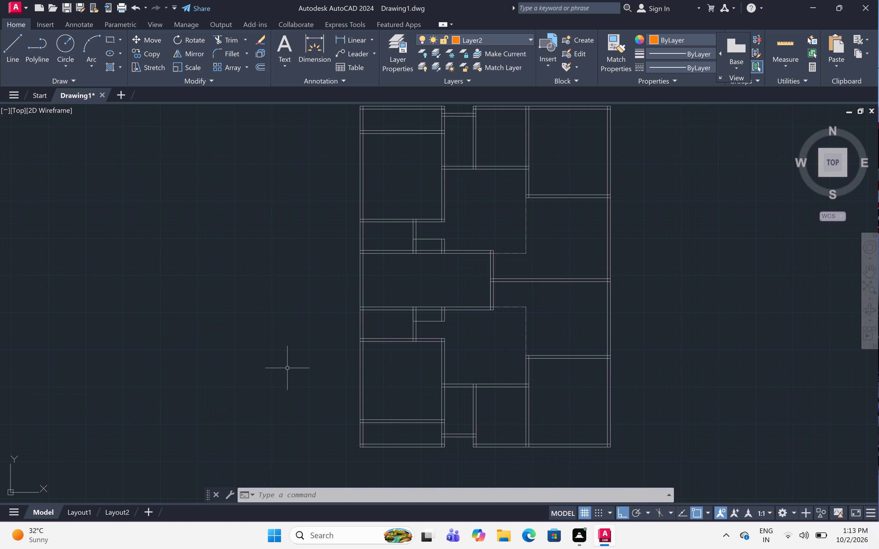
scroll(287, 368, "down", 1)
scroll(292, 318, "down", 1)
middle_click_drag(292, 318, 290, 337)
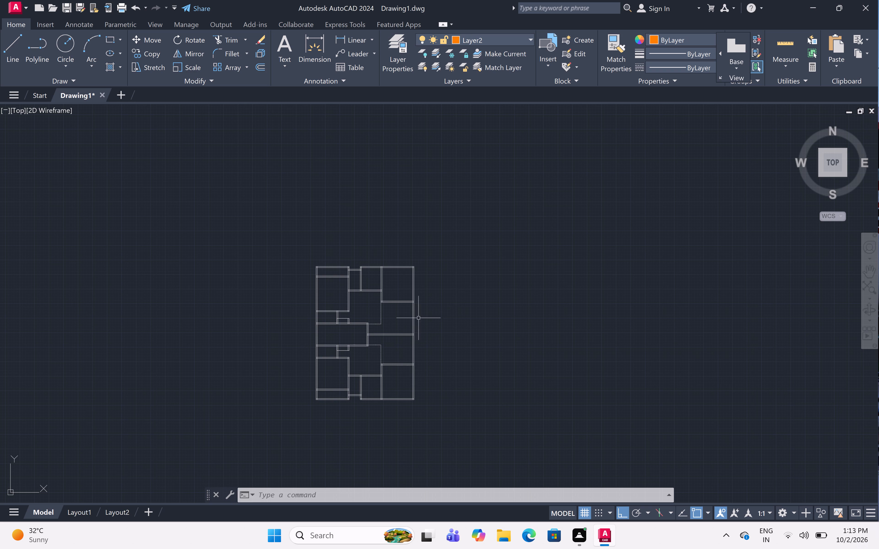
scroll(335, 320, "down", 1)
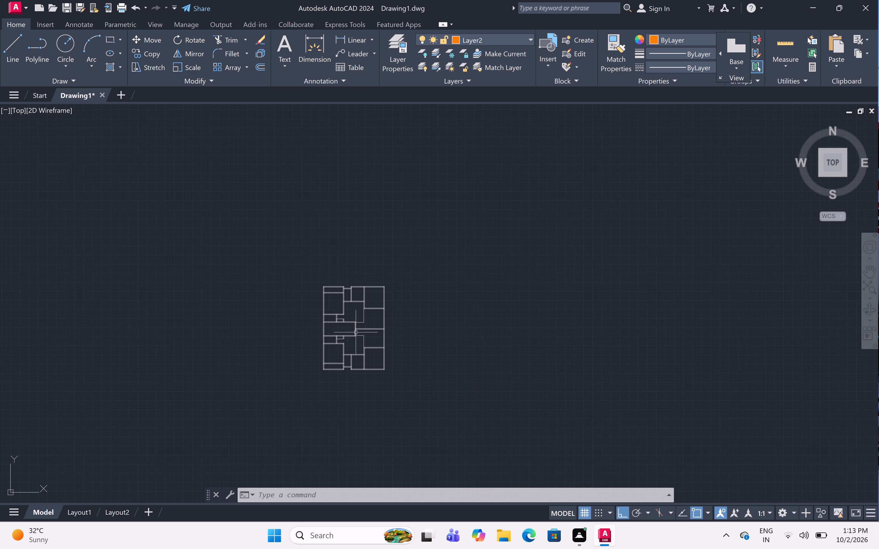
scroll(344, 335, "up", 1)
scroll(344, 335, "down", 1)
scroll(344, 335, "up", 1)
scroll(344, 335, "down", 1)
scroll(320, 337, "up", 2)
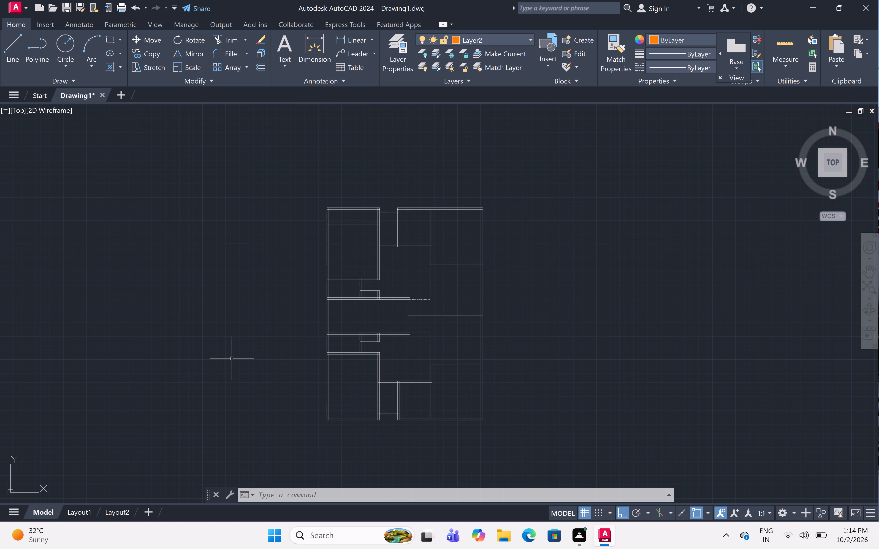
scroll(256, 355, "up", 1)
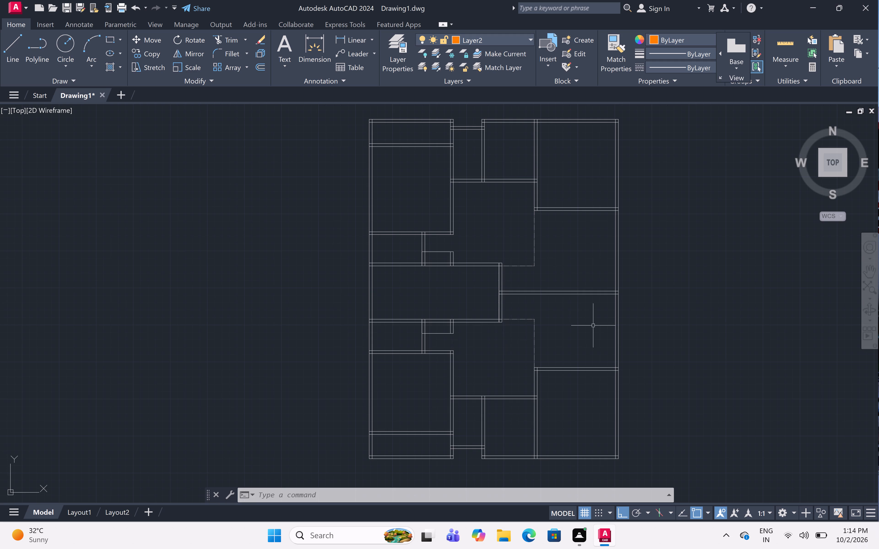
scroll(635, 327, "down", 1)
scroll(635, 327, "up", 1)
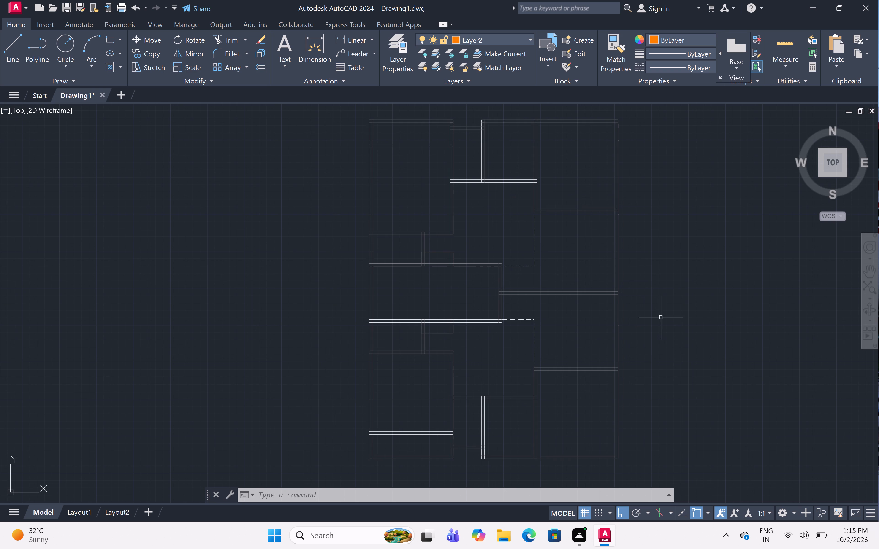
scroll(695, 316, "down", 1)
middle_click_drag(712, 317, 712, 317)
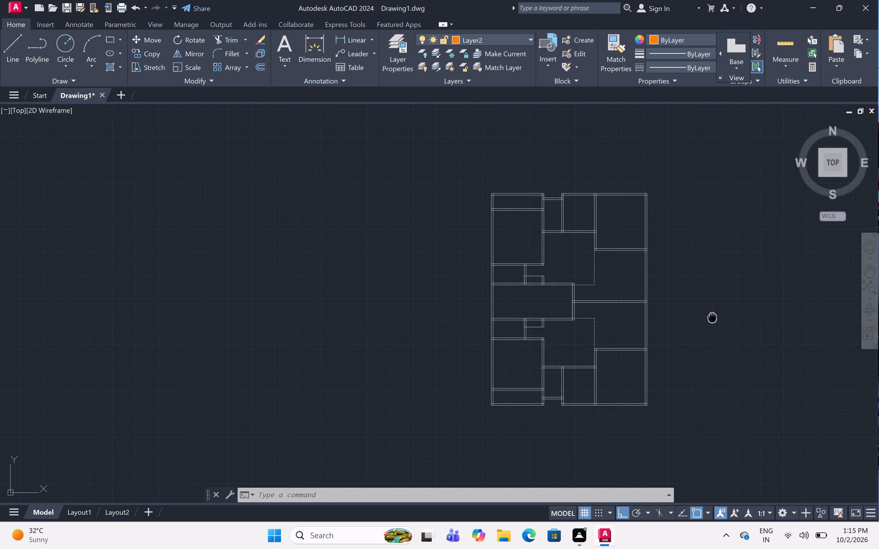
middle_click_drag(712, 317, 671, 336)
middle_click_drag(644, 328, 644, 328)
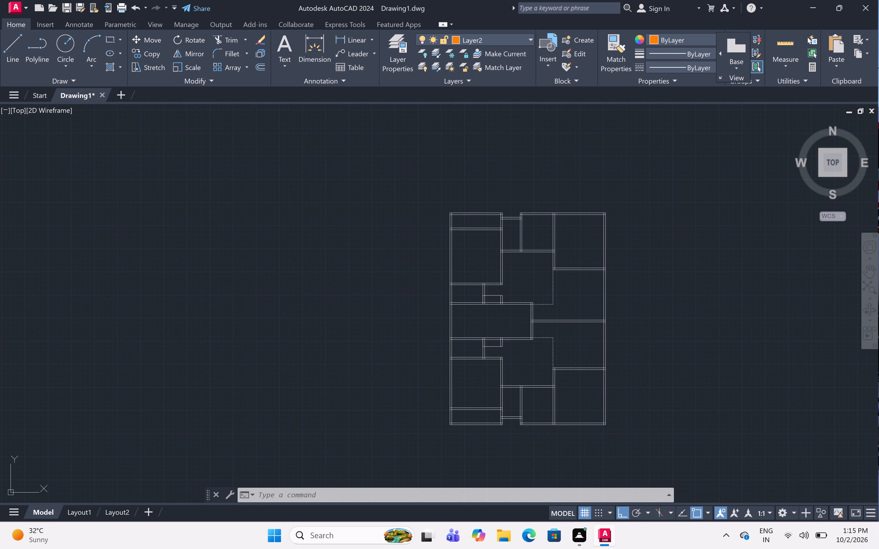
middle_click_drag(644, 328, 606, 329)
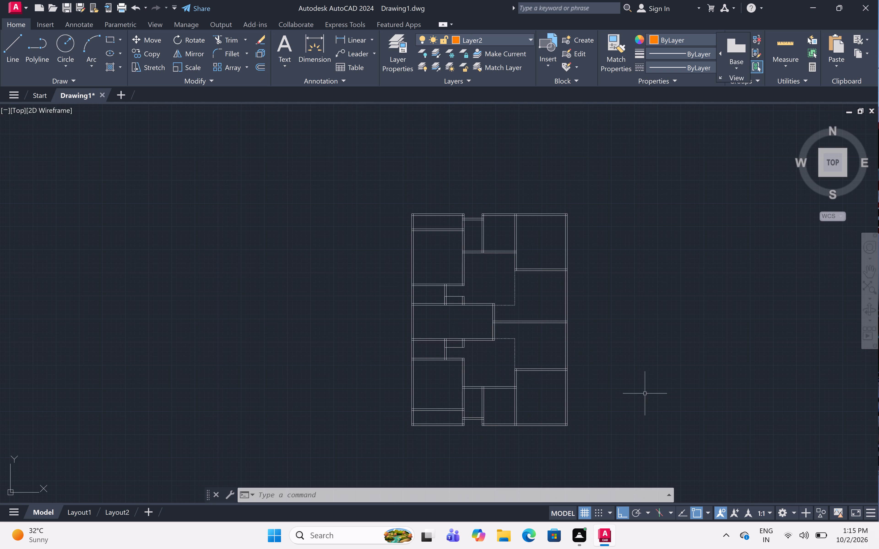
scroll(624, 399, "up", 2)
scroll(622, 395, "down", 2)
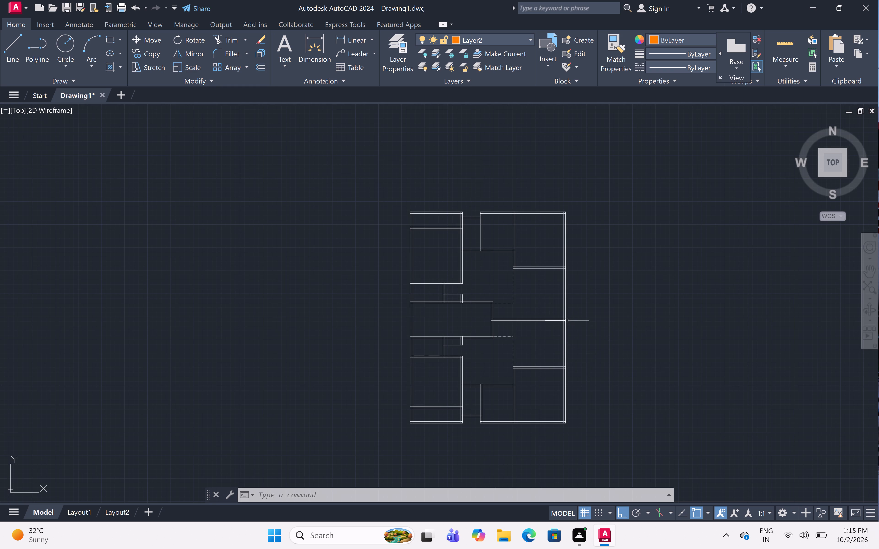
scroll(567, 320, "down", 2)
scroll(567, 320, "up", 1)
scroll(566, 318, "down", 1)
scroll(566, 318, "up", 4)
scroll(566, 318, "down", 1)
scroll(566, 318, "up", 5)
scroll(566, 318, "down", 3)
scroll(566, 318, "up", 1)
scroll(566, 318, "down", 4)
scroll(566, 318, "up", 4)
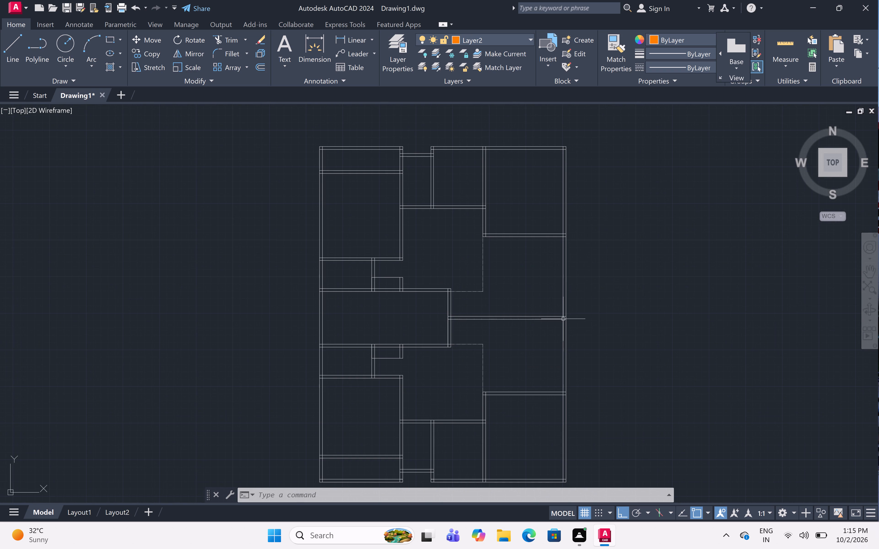
Examine the junction where the central dividing wall between the eastern rooms meets the east outer wall.
scroll(563, 319, "up", 1)
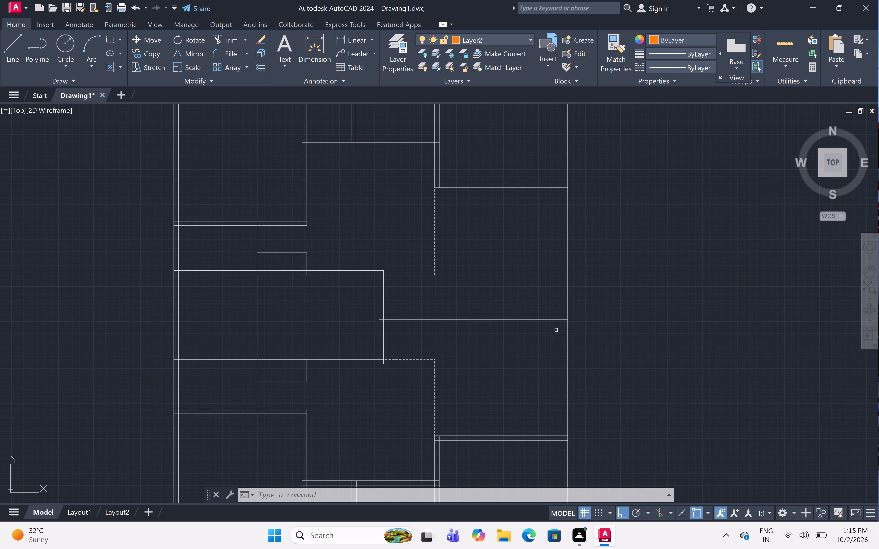
scroll(556, 323, "up", 2)
scroll(556, 323, "down", 1)
scroll(556, 323, "up", 1)
scroll(556, 323, "down", 1)
scroll(565, 316, "up", 6)
scroll(565, 316, "down", 2)
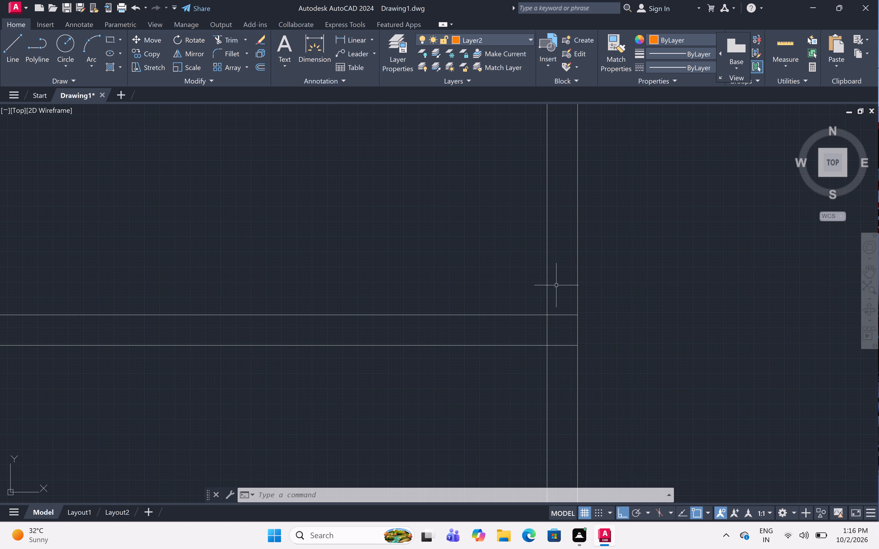
scroll(413, 315, "down", 4)
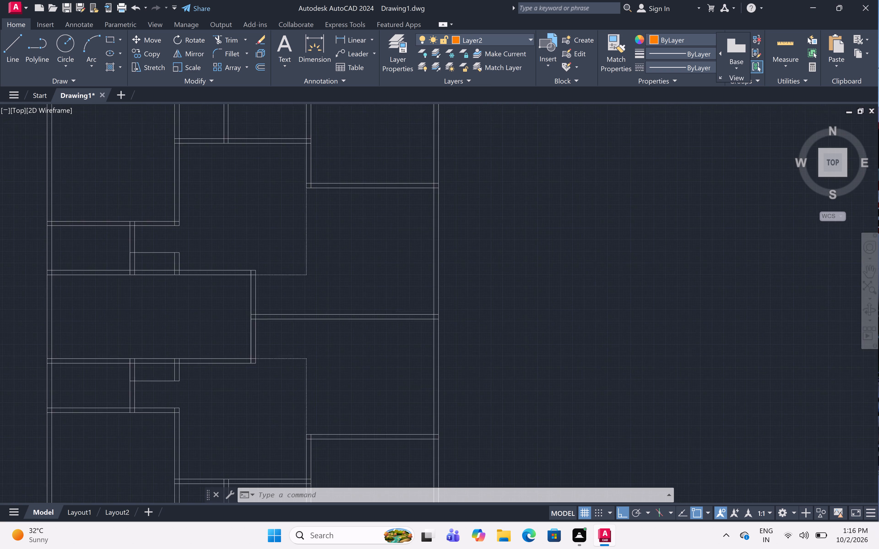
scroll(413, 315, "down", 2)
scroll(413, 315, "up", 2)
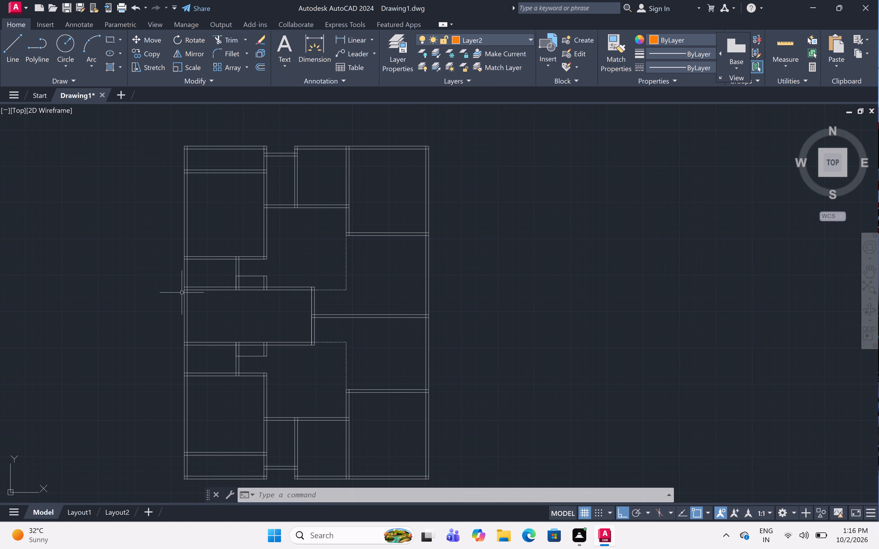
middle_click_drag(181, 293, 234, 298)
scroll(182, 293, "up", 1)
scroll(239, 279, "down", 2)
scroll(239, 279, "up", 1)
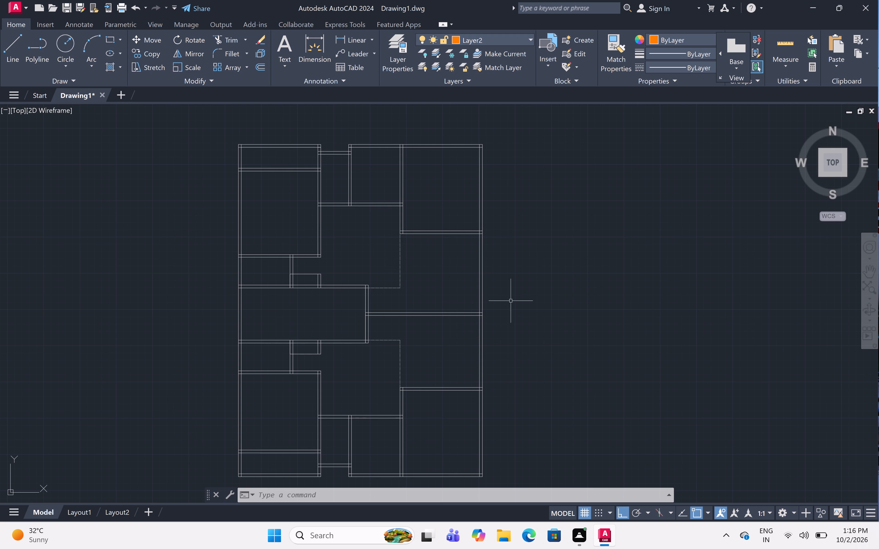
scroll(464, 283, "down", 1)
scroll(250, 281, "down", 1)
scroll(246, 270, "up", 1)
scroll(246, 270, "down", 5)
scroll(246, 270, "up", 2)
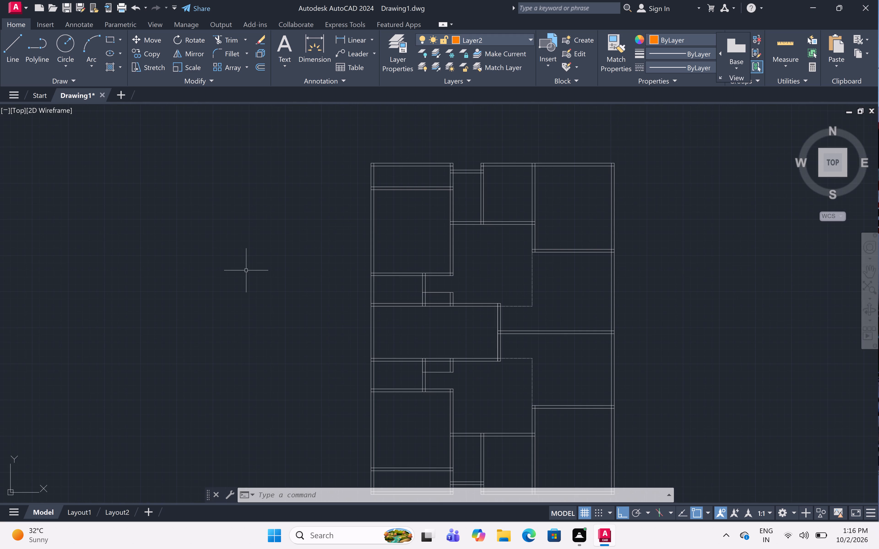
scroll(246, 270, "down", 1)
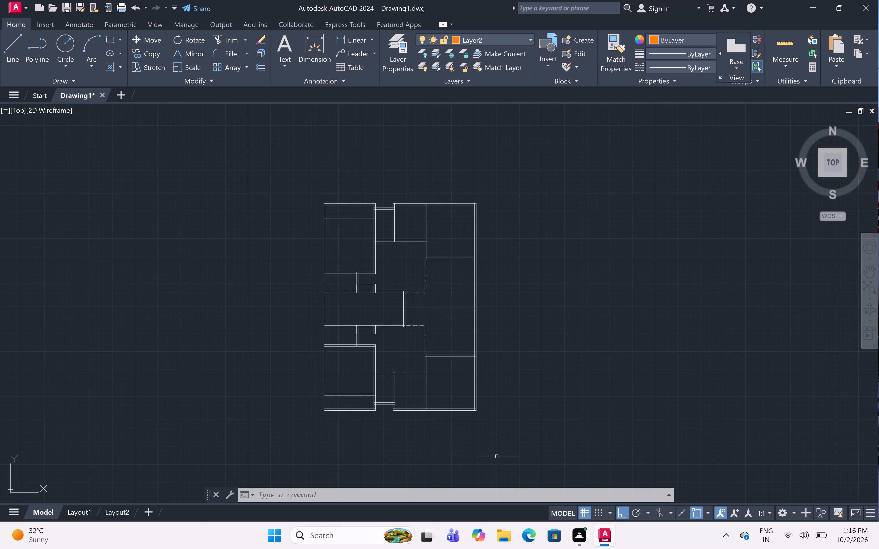
Draw a closed 5' long line outline spanning the 5" thickness of the horizontal wall near the top of the plan's upper-left room.
scroll(360, 213, "up", 3)
scroll(353, 216, "down", 5)
scroll(353, 216, "up", 6)
scroll(353, 216, "down", 1)
scroll(353, 216, "up", 1)
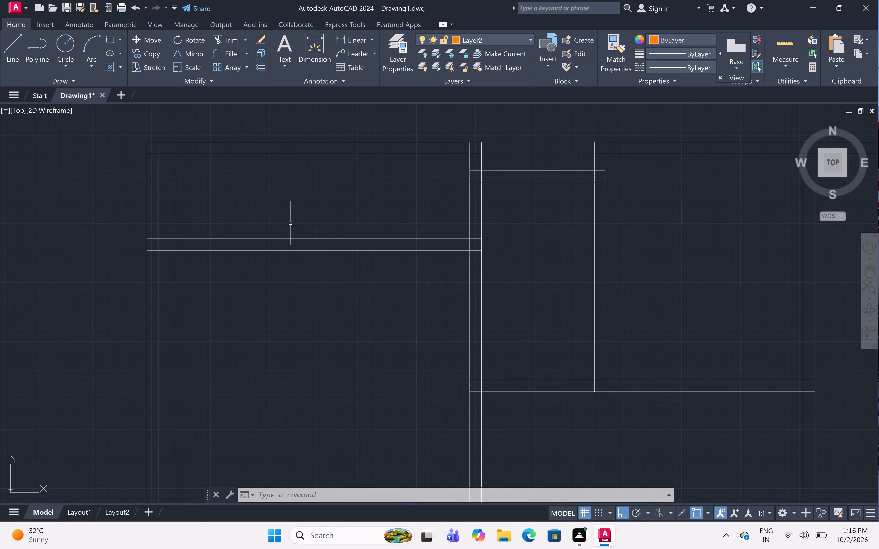
type("l")
key("space")
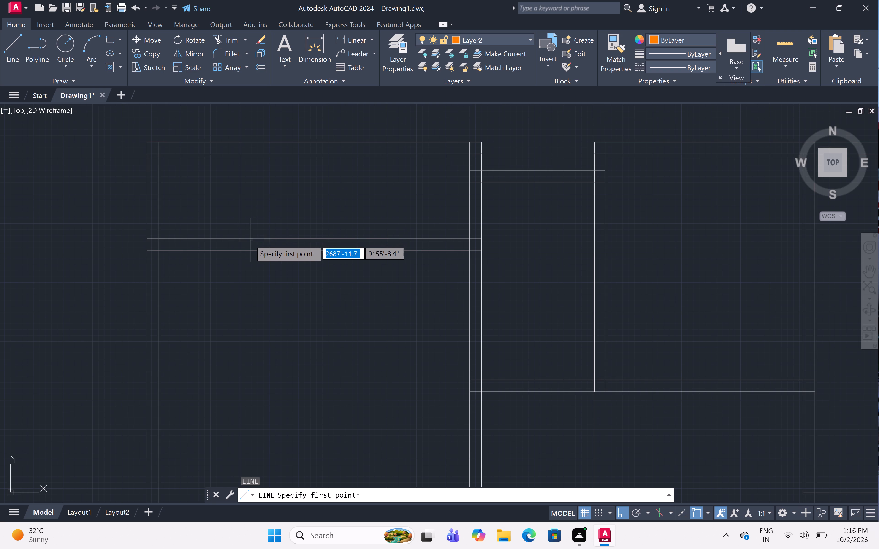
left_click(231, 240)
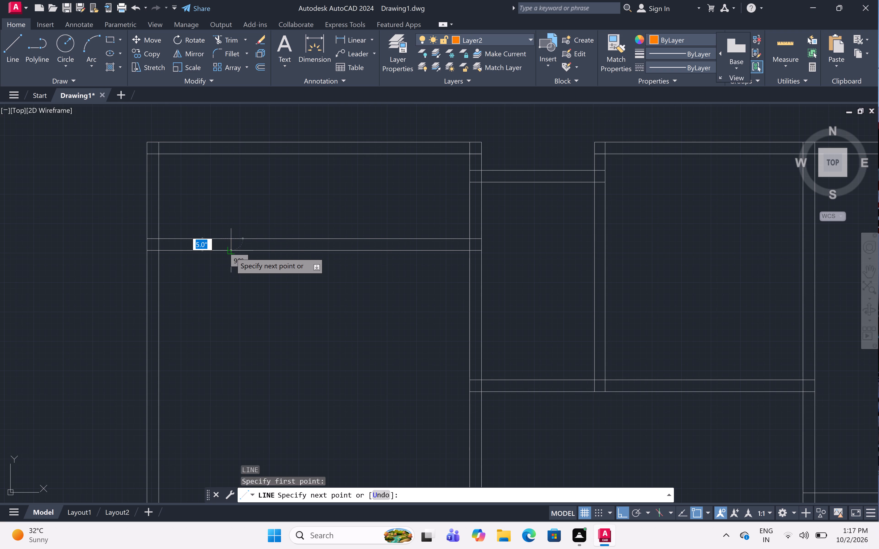
left_click_drag(230, 252, 233, 252)
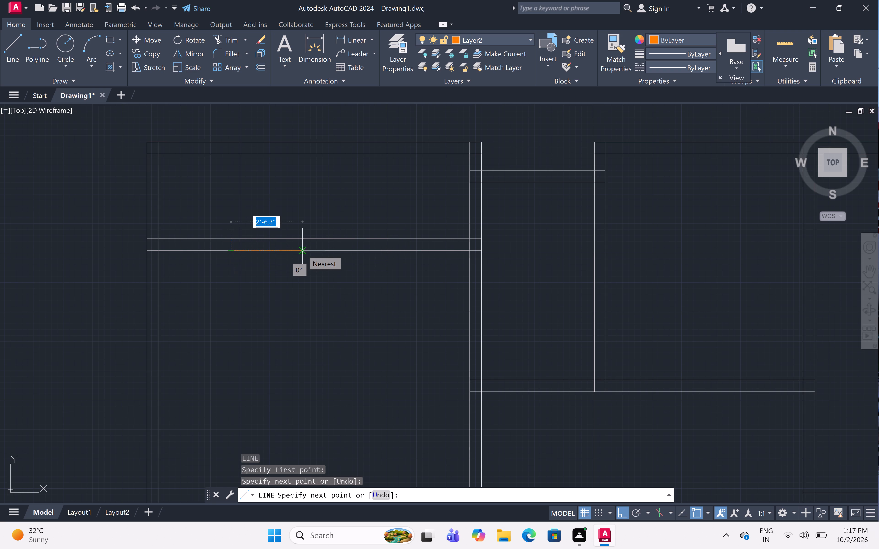
key("5")
type("'")
key("space")
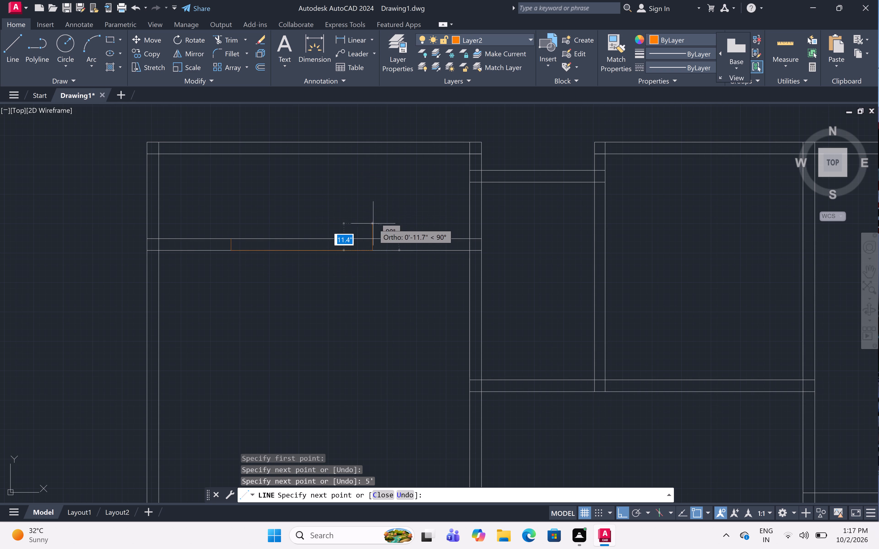
left_click_drag(371, 236, 369, 236)
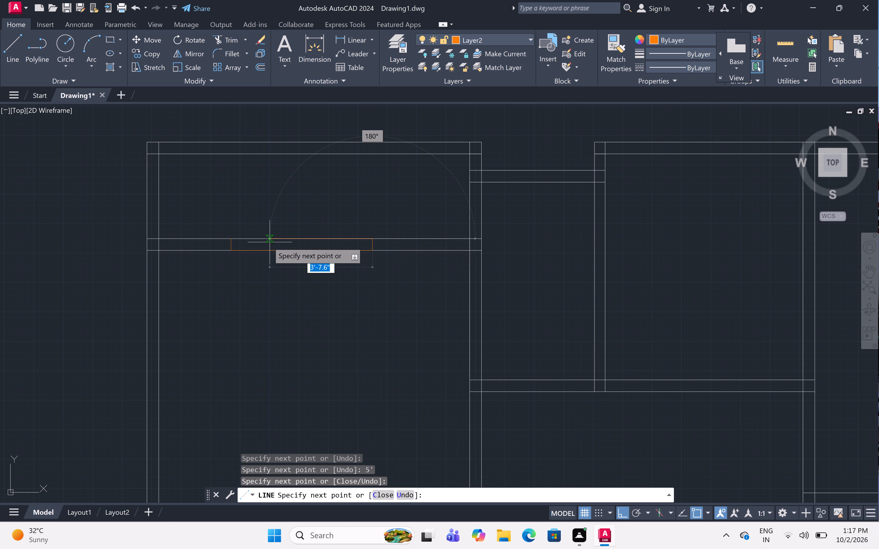
left_click(230, 238)
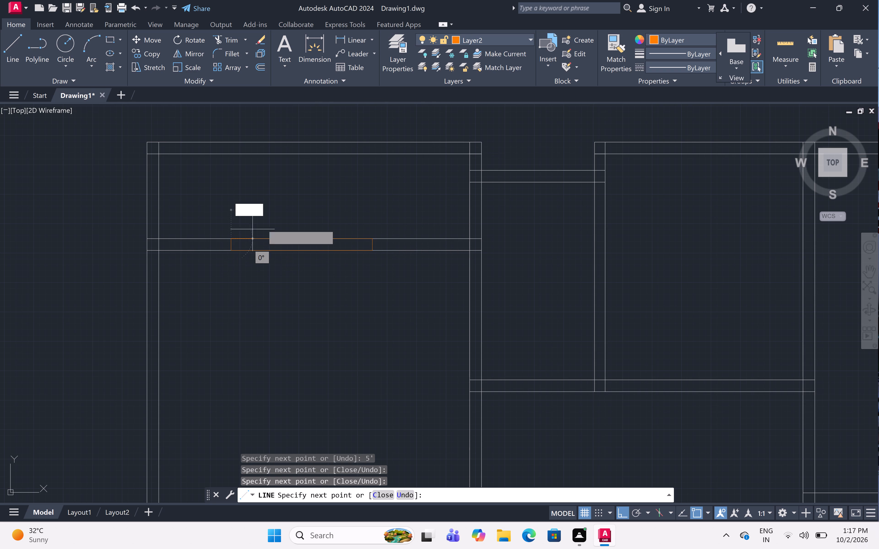
key("space")
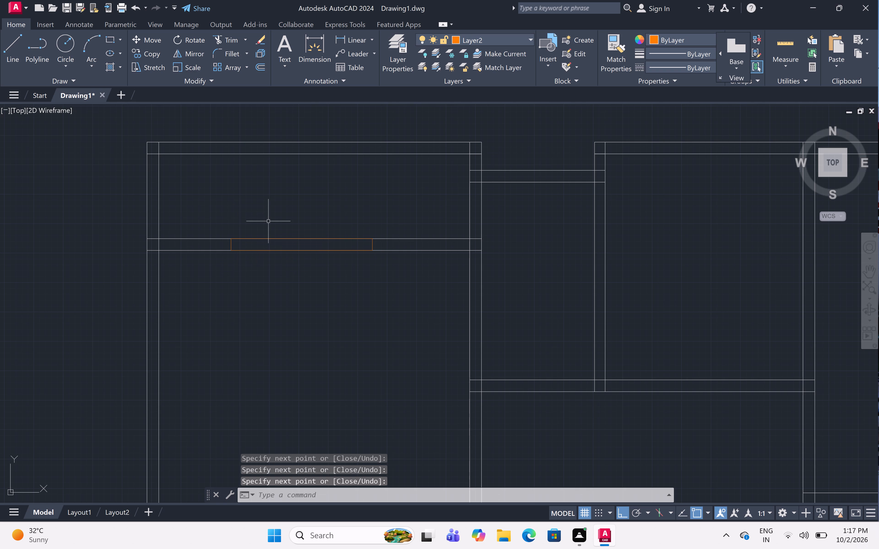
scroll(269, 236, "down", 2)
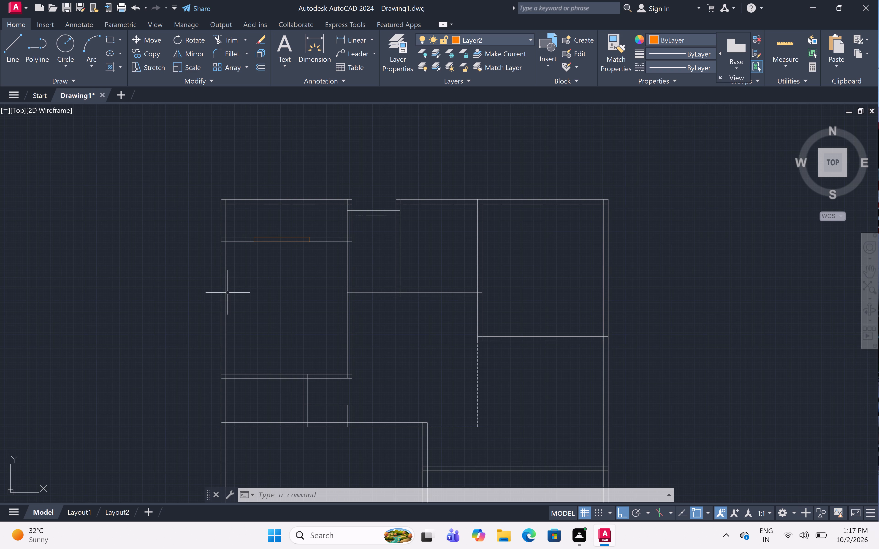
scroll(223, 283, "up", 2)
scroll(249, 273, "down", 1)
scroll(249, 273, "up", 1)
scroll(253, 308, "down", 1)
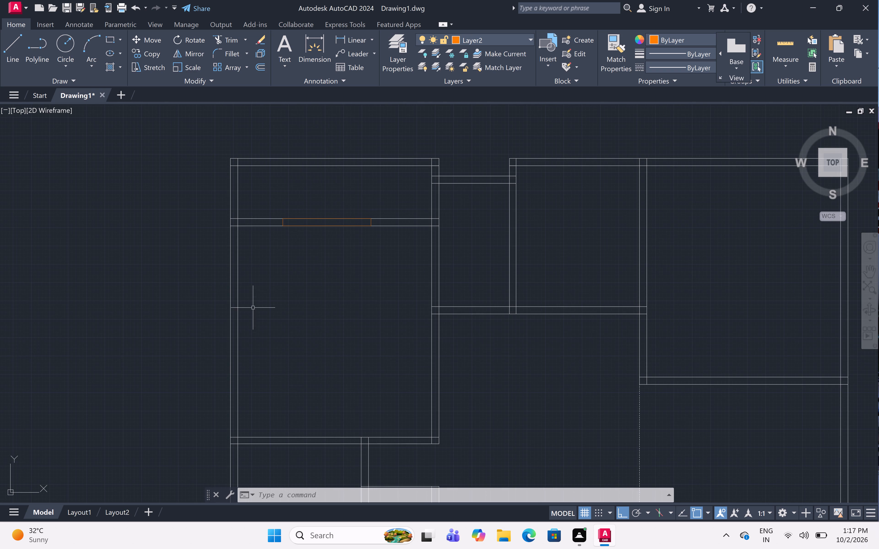
Draw a closed 5' long line outline spanning the 5" thickness of the upper-left room's west outer wall.
type("l")
key("space")
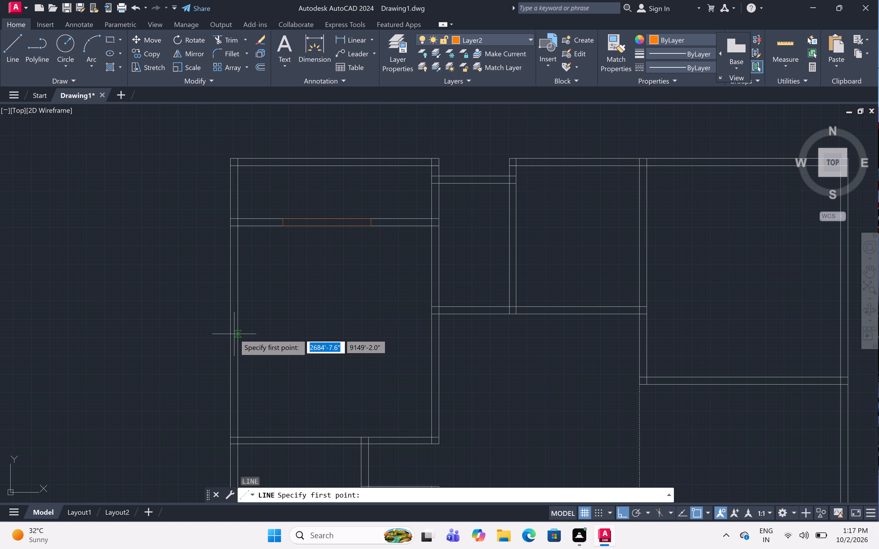
scroll(234, 334, "up", 1)
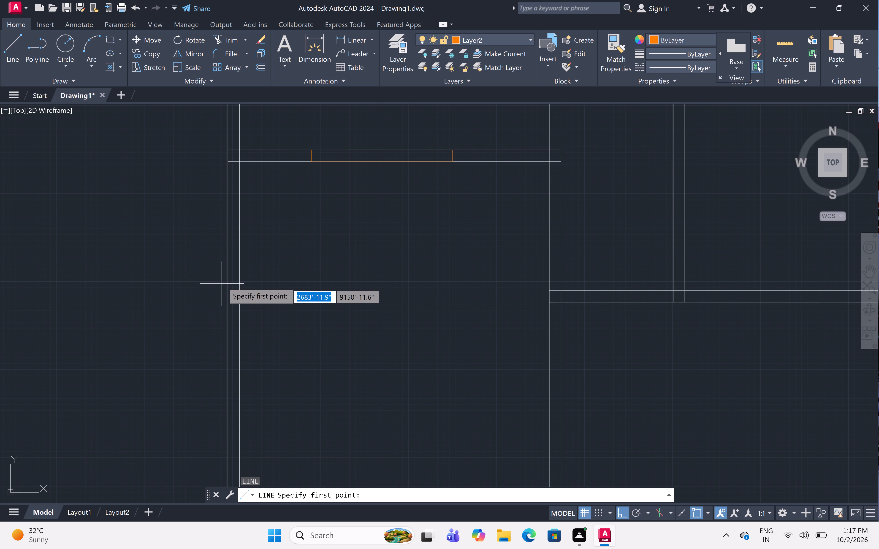
scroll(228, 277, "down", 1)
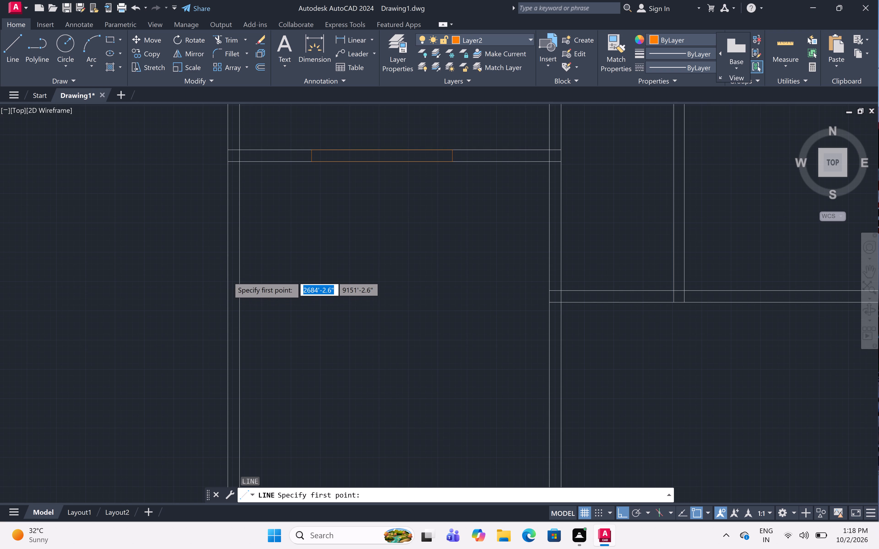
left_click(228, 258)
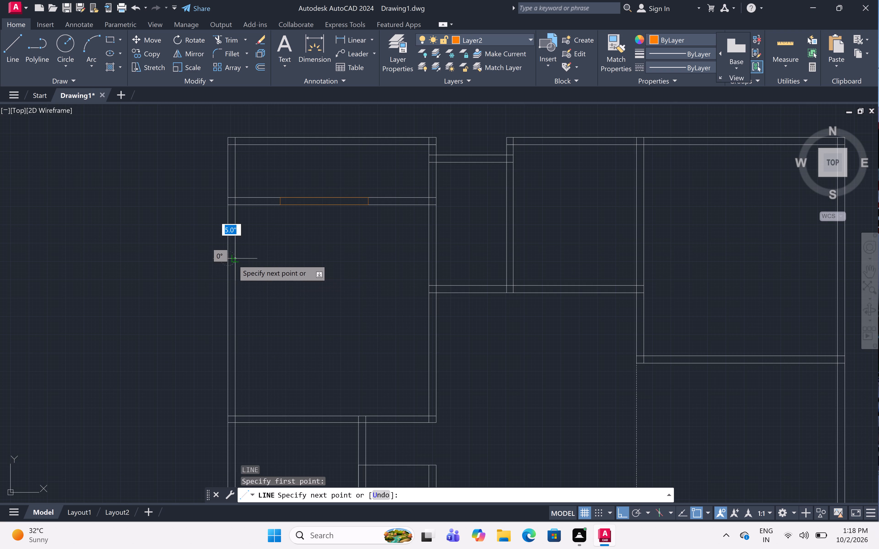
left_click(233, 260)
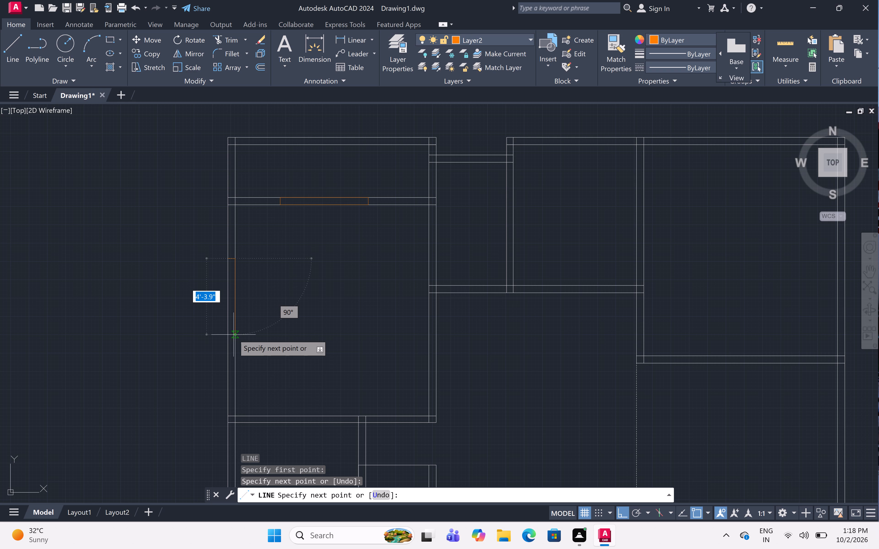
key("5")
key("apostrophe")
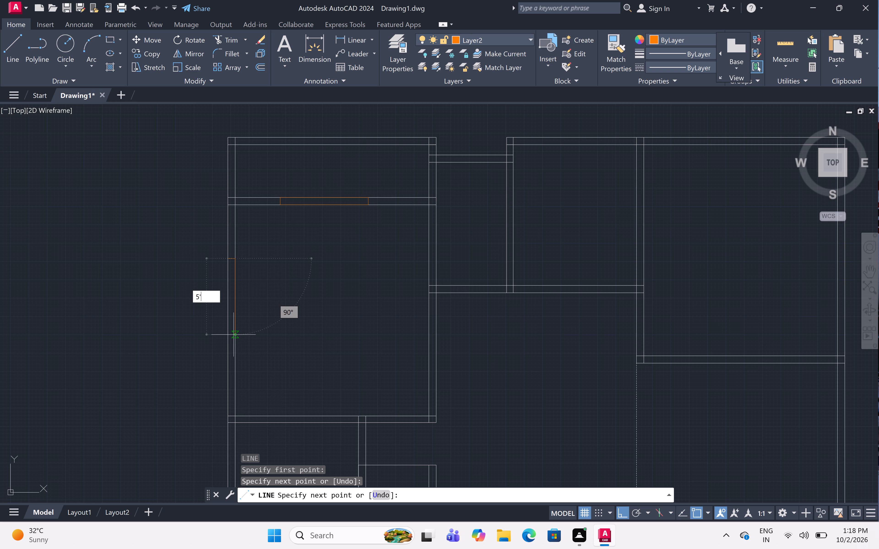
key("space")
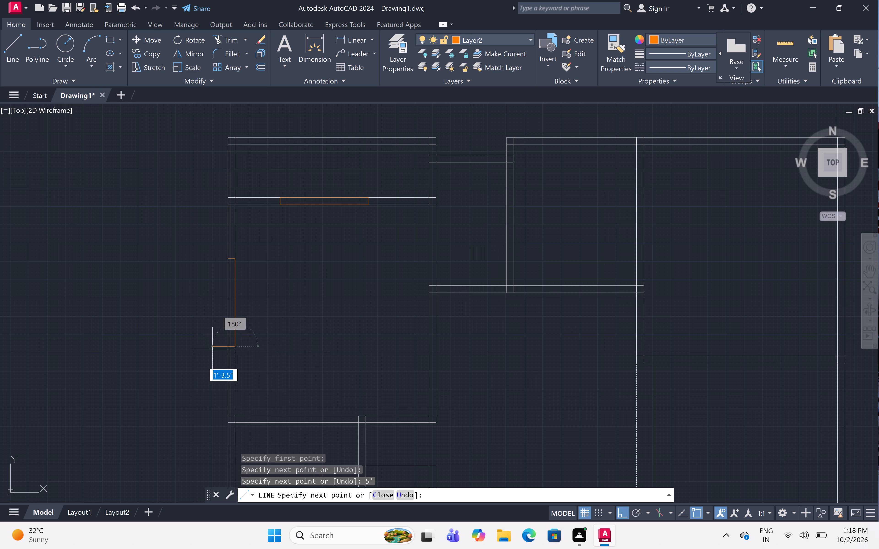
left_click(227, 345)
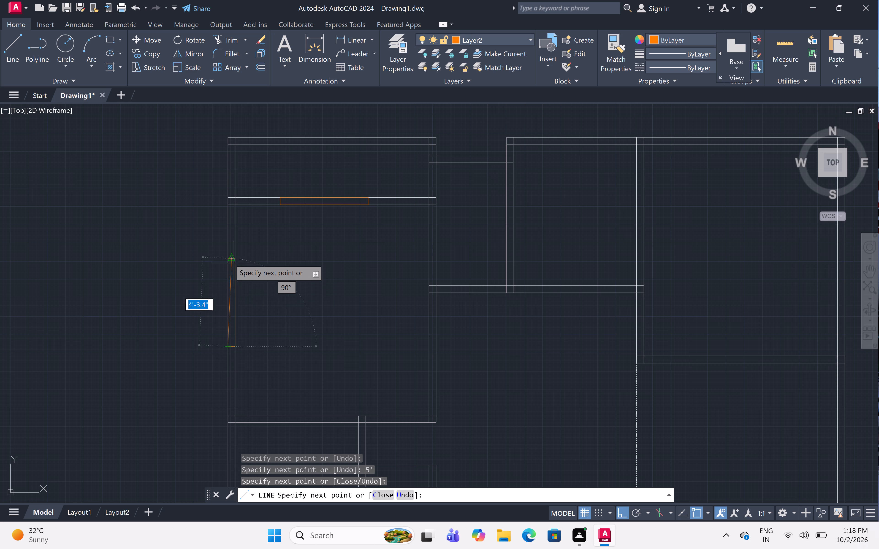
left_click(225, 256)
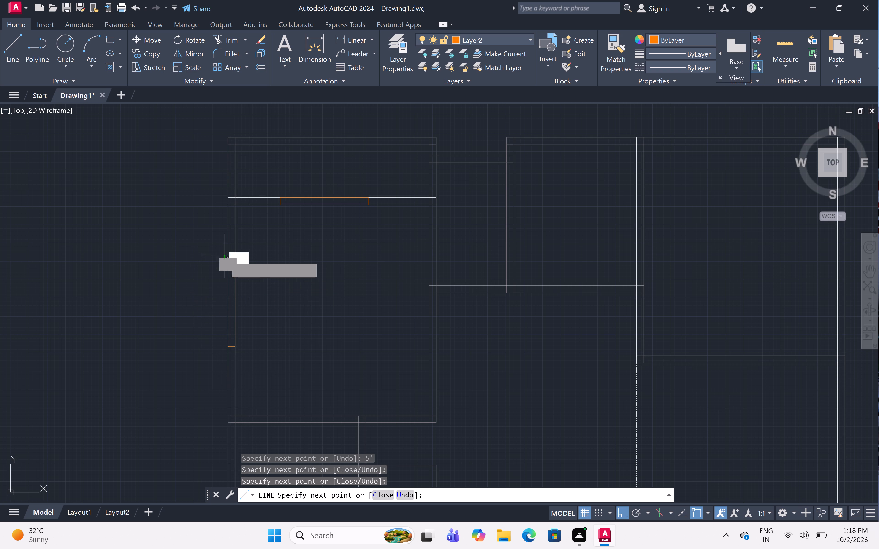
key("Escape")
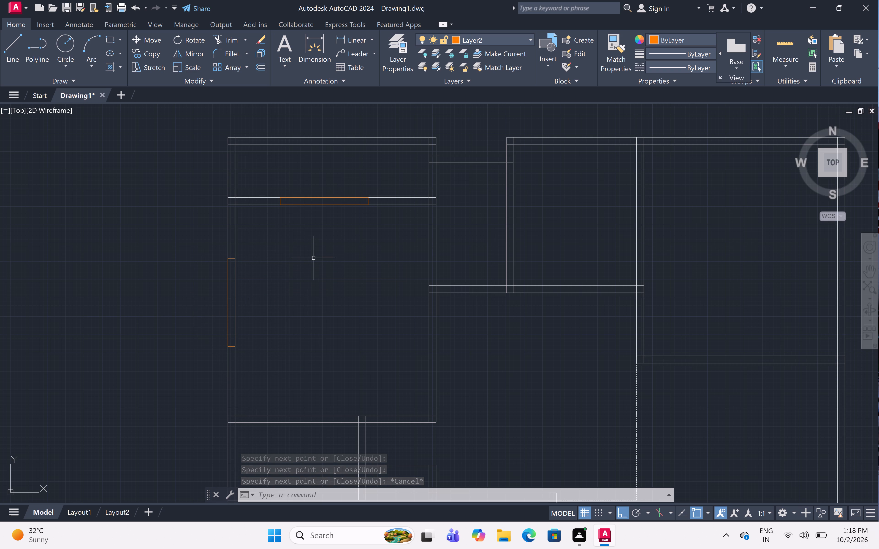
Draw a closed 2' long line outline across the 5" west outer wall of the small room directly south of the upper-left room.
scroll(294, 253, "down", 4)
scroll(295, 256, "up", 2)
scroll(296, 256, "down", 1)
scroll(296, 256, "up", 3)
scroll(298, 247, "down", 1)
scroll(298, 247, "up", 1)
scroll(298, 248, "down", 2)
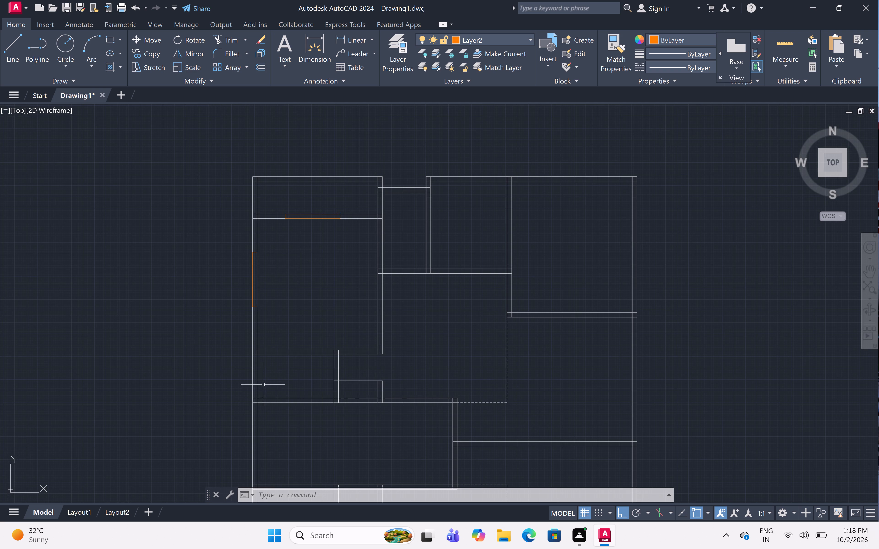
scroll(254, 420, "down", 3)
scroll(244, 404, "up", 2)
scroll(252, 410, "down", 1)
scroll(252, 410, "up", 2)
scroll(252, 410, "down", 4)
scroll(252, 410, "up", 9)
scroll(252, 410, "down", 1)
scroll(252, 410, "up", 1)
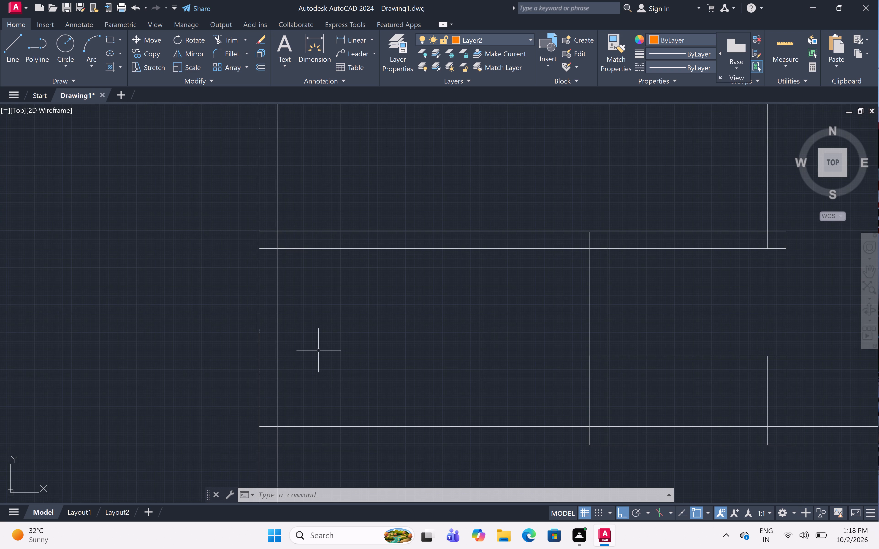
type("l")
key("space")
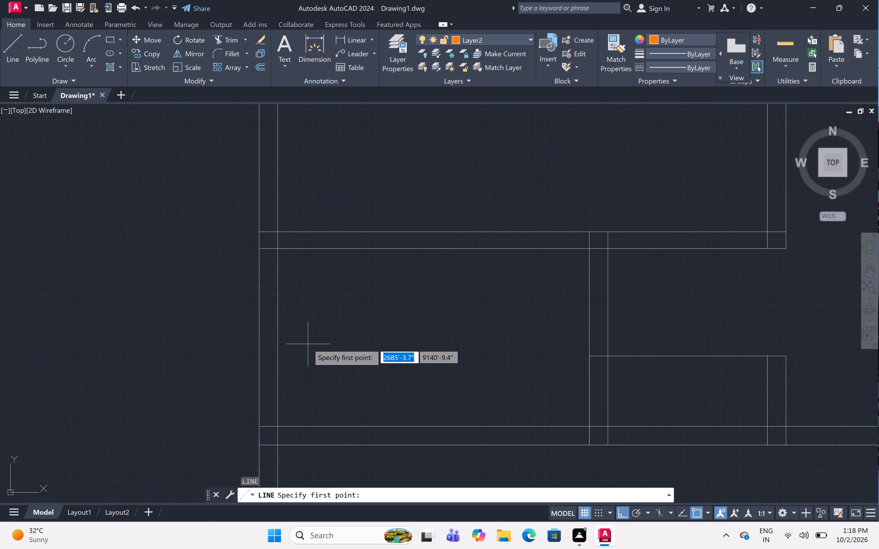
left_click(259, 286)
left_click(278, 287)
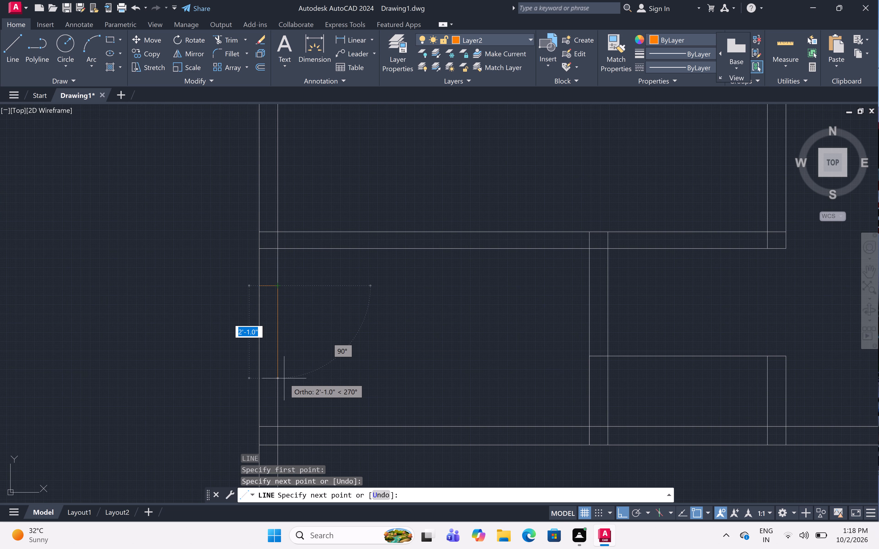
key("1")
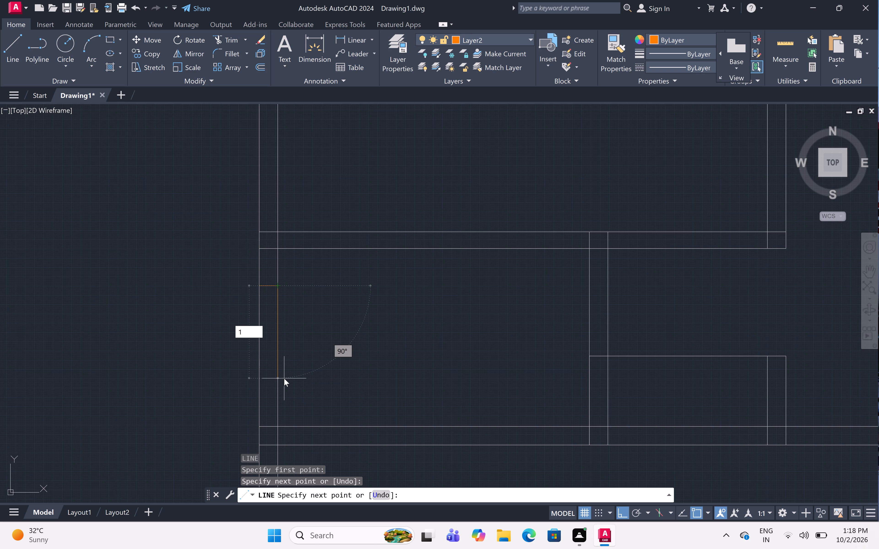
key("BackSpace")
key("2")
key("shift+quotedbl")
key("BackSpace")
type("'")
key("space")
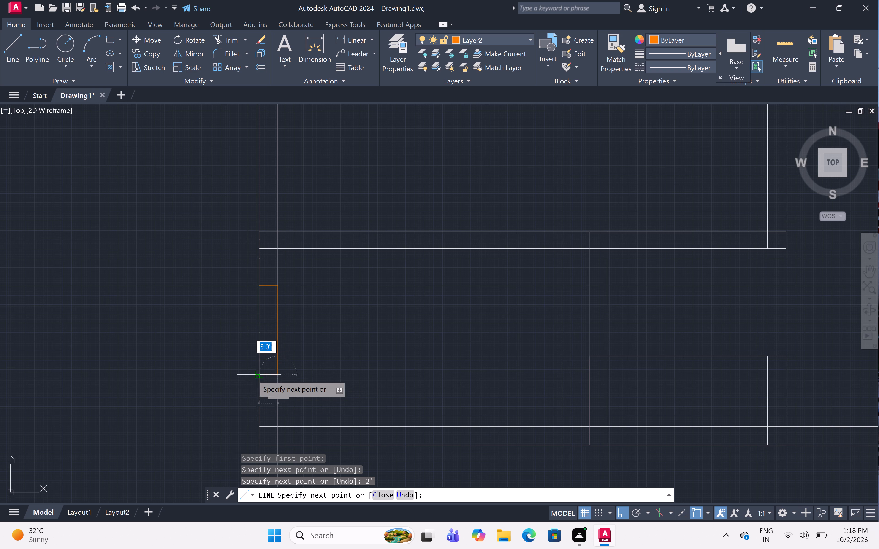
double_click(258, 373)
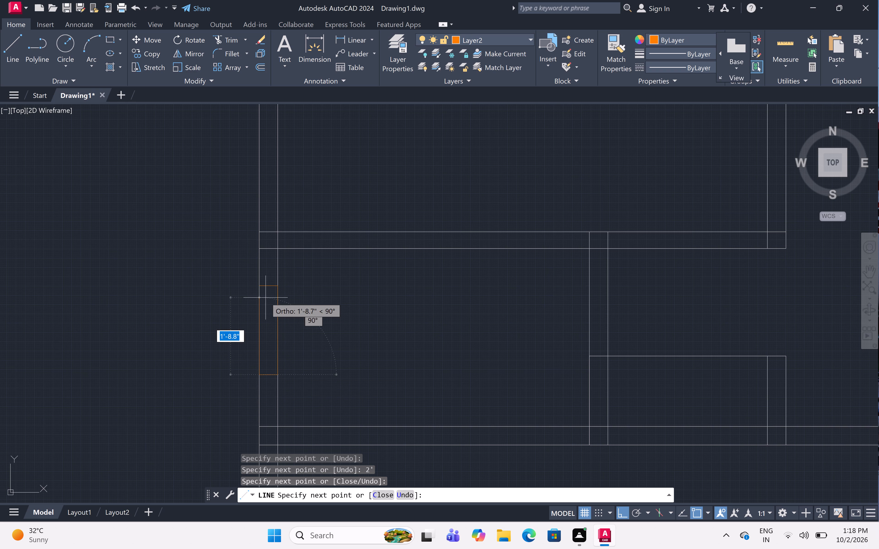
left_click(257, 284)
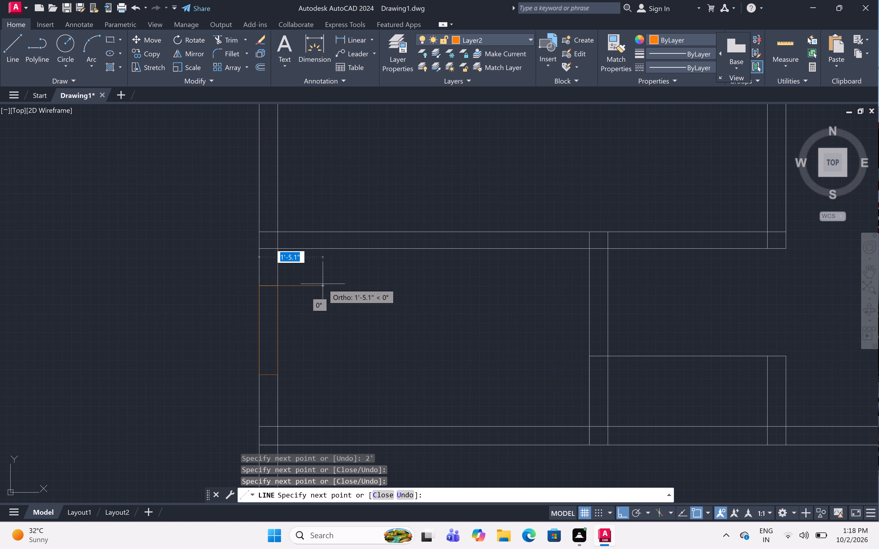
key("space")
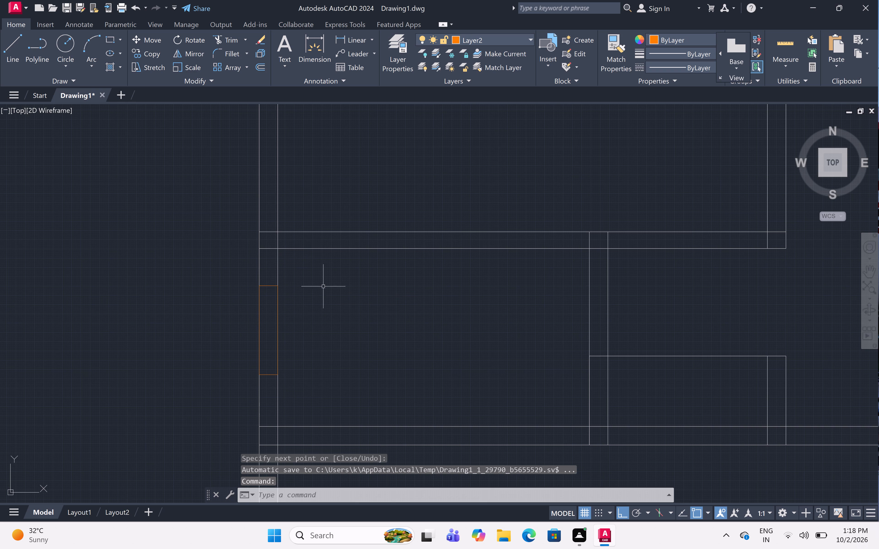
Draw a closed 4' long line outline across the west outer wall of the wide room midway down the plan's west side.
scroll(333, 285, "down", 5)
scroll(333, 286, "up", 2)
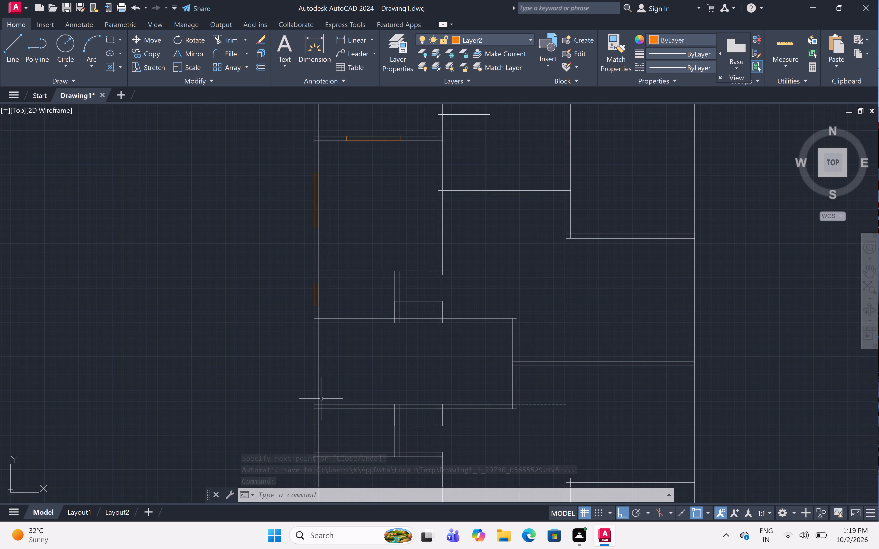
scroll(321, 400, "up", 1)
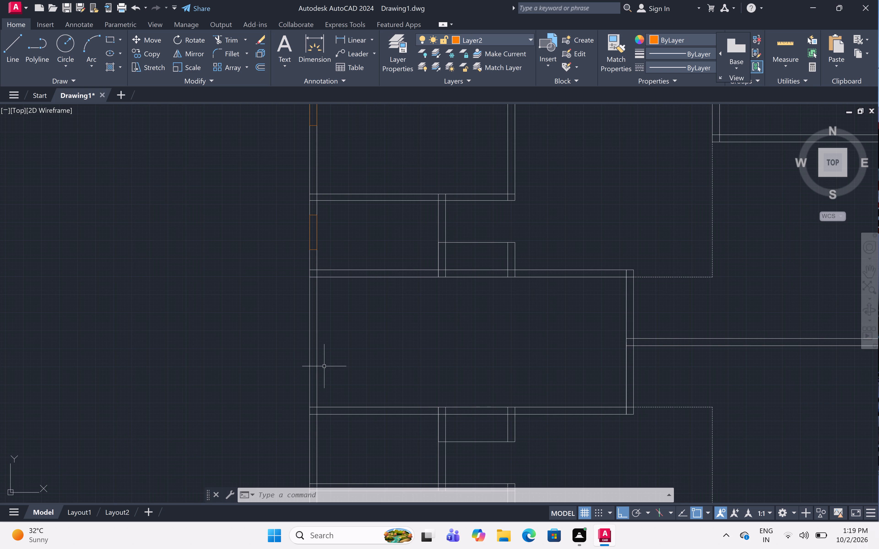
scroll(335, 358, "up", 1)
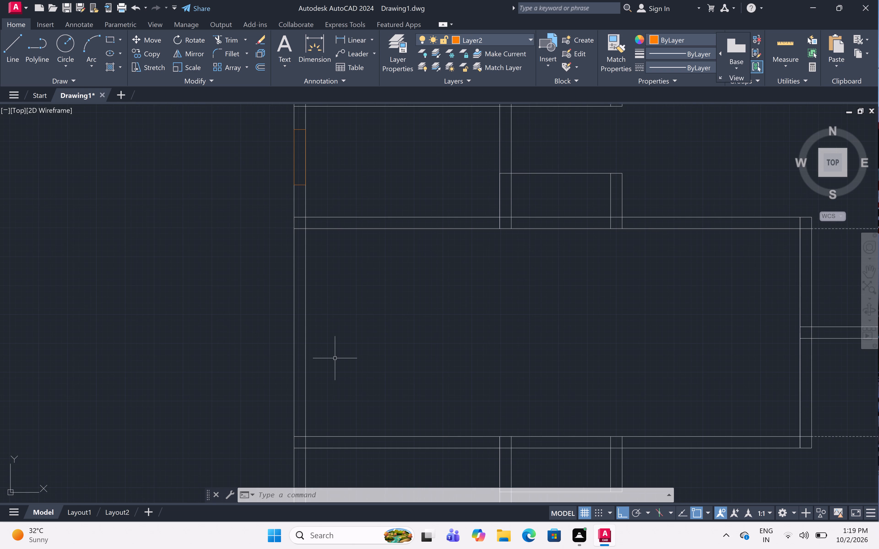
type("l")
key("space")
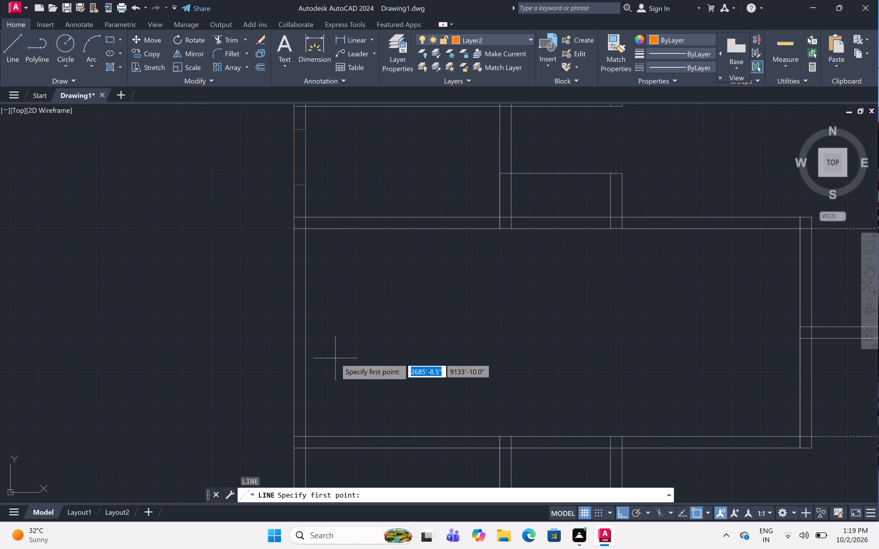
double_click(294, 272)
left_click(304, 273)
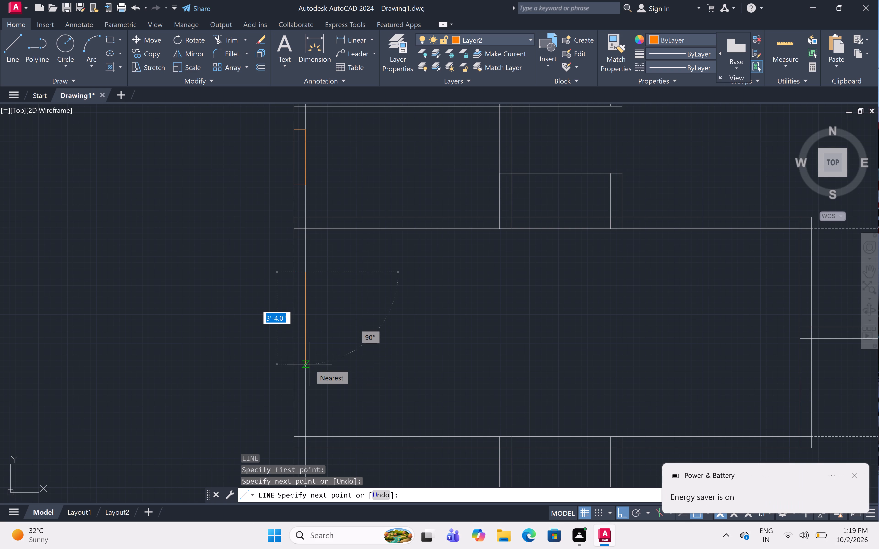
key("4")
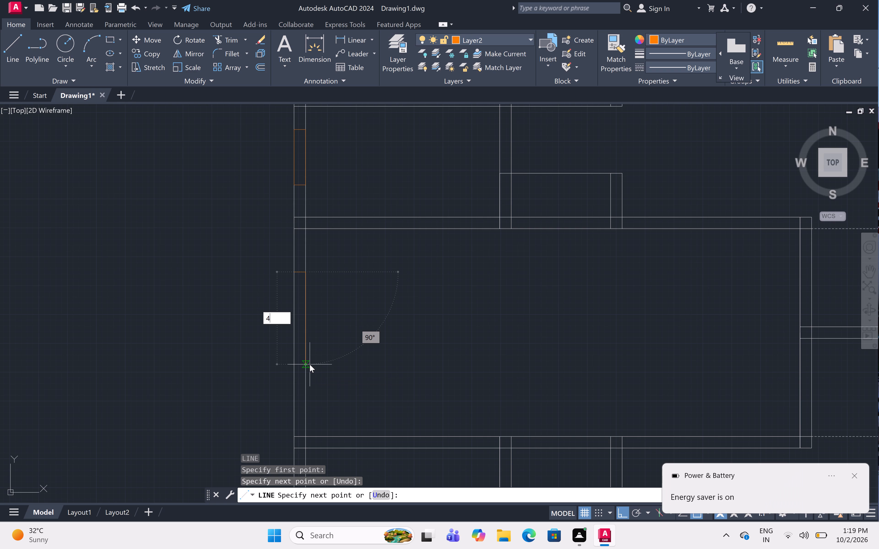
type("'")
key("space")
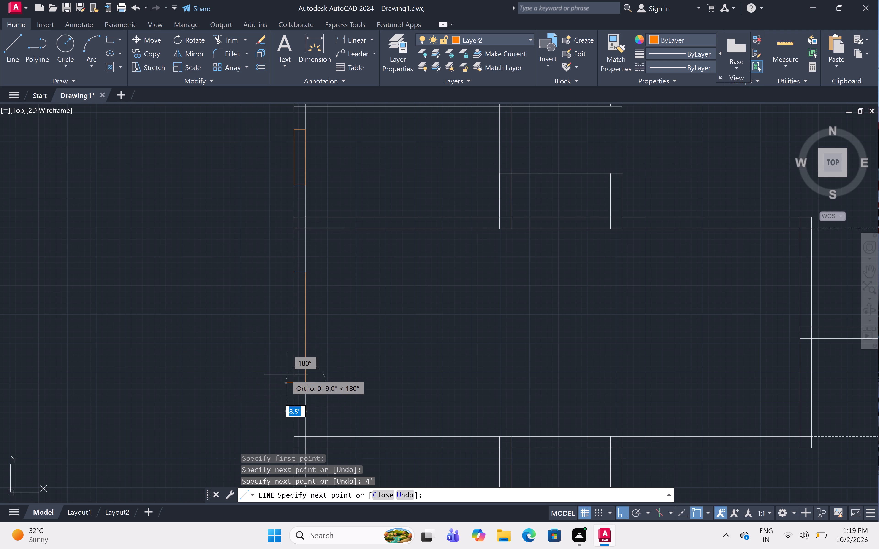
left_click(295, 381)
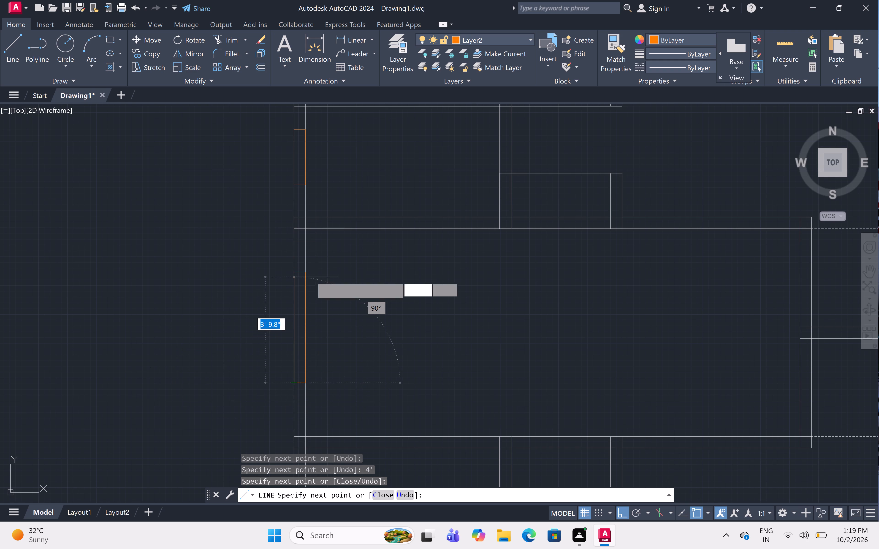
left_click(293, 270)
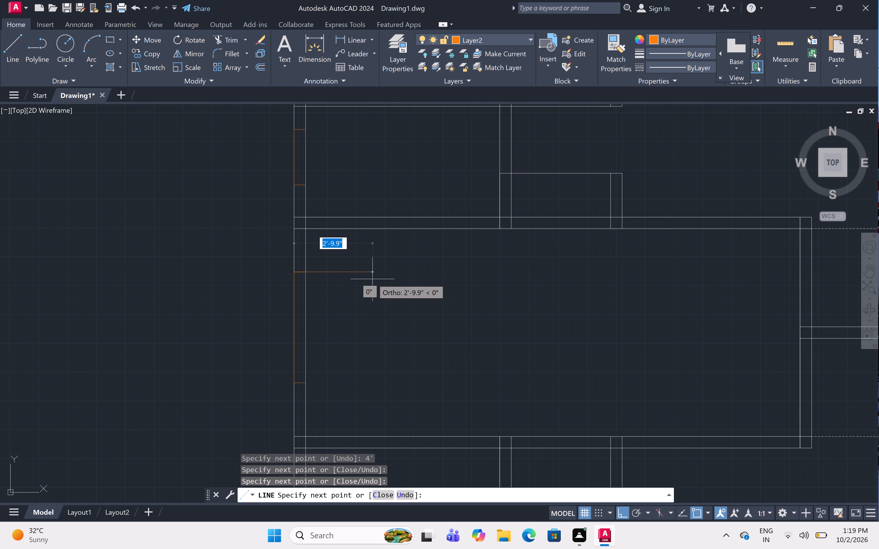
key("Escape")
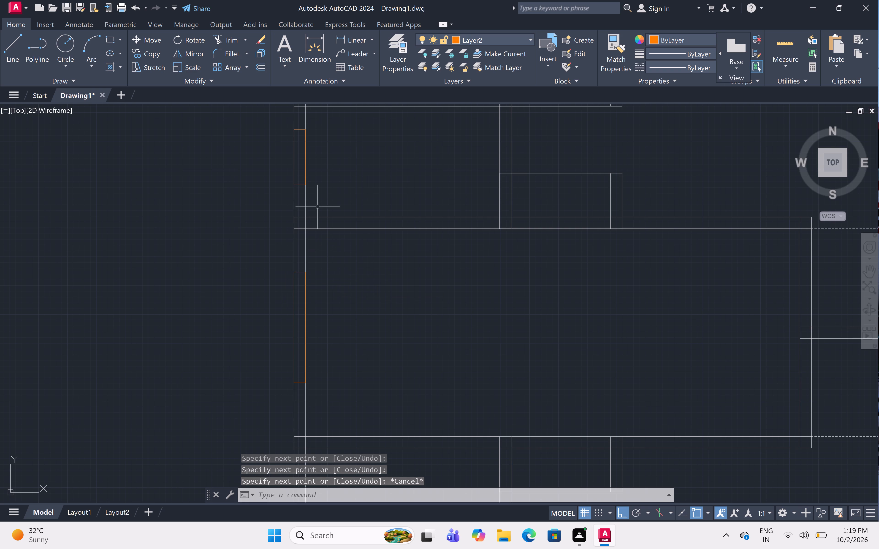
Draw a closed 2' long line outline across the west outer wall of the small room directly south of the wide room.
scroll(328, 186, "down", 1)
scroll(328, 186, "up", 1)
scroll(328, 187, "down", 3)
scroll(326, 198, "up", 5)
scroll(326, 200, "down", 1)
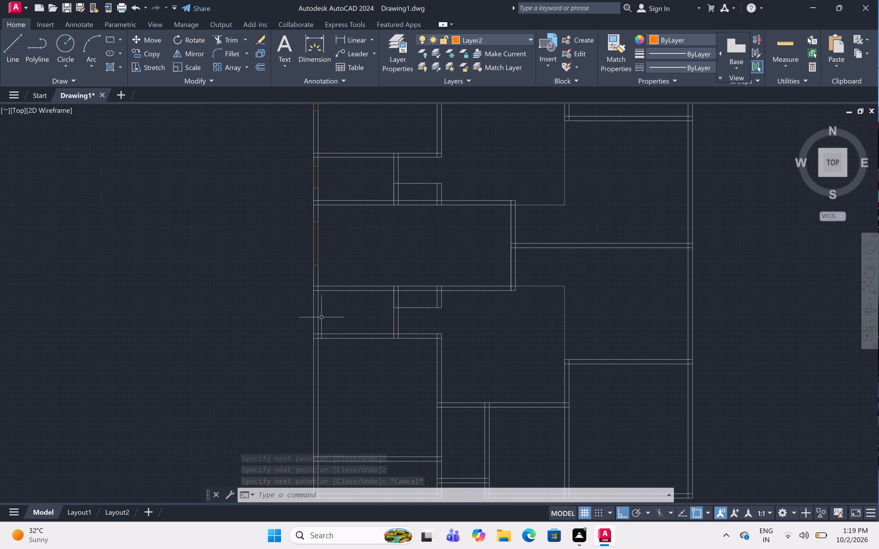
scroll(315, 315, "up", 3)
scroll(314, 325, "down", 1)
scroll(314, 325, "up", 1)
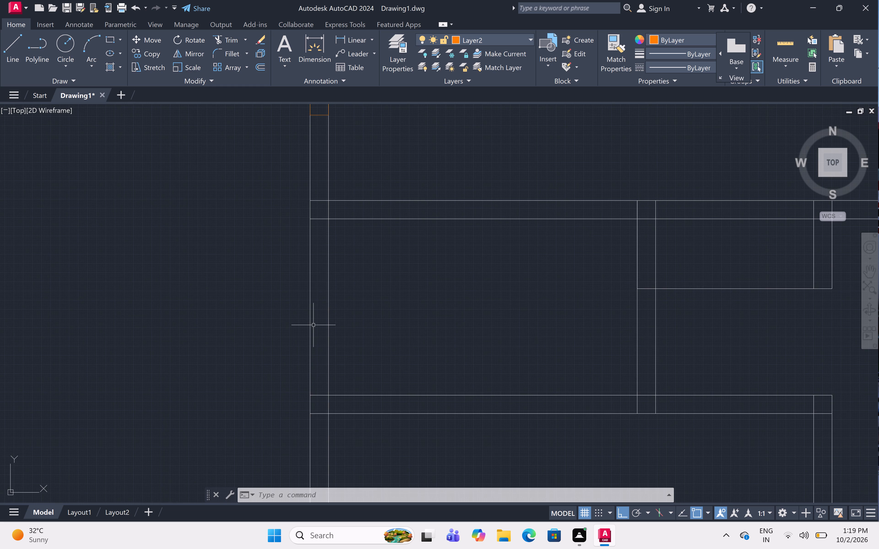
scroll(314, 322, "up", 1)
scroll(314, 322, "down", 3)
scroll(314, 322, "up", 1)
type("l")
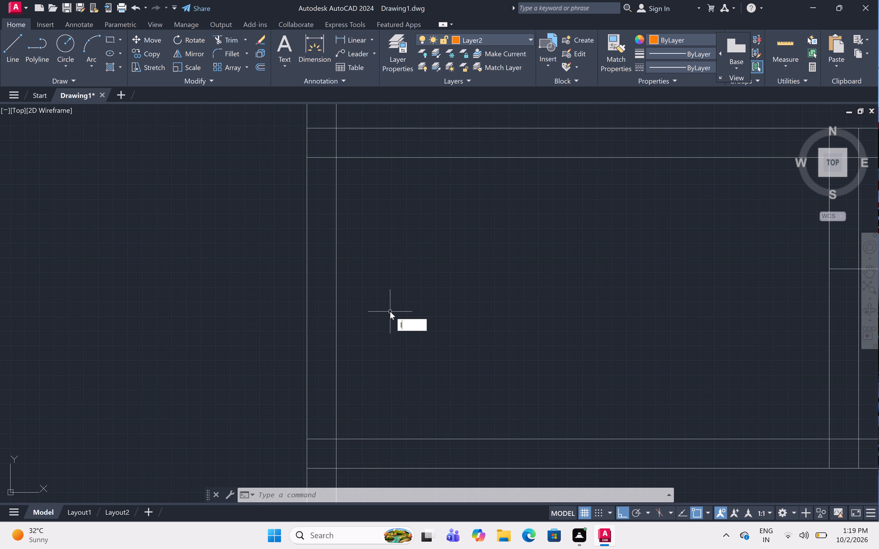
key("space")
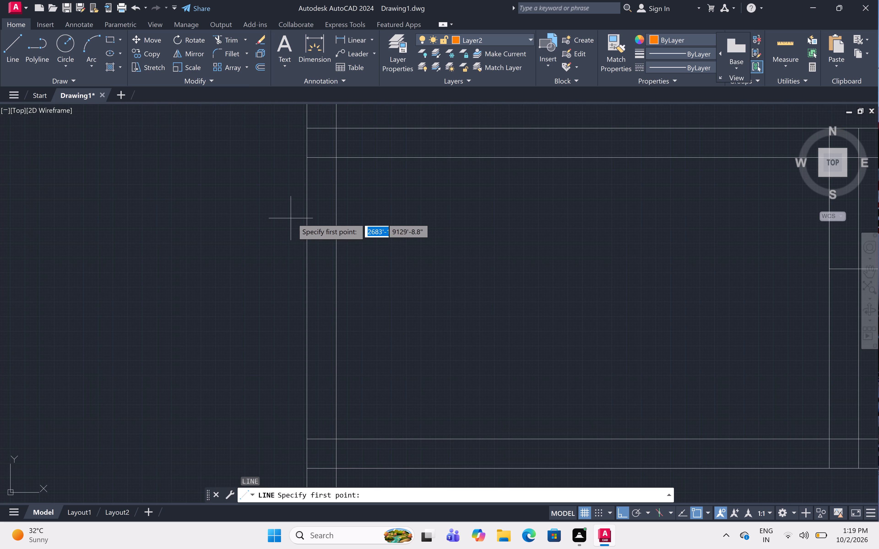
left_click(307, 218)
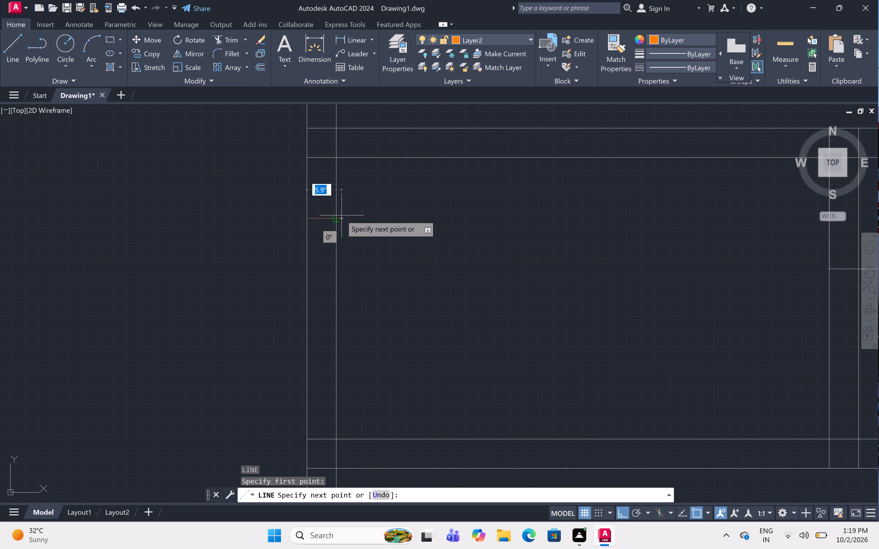
left_click(339, 220)
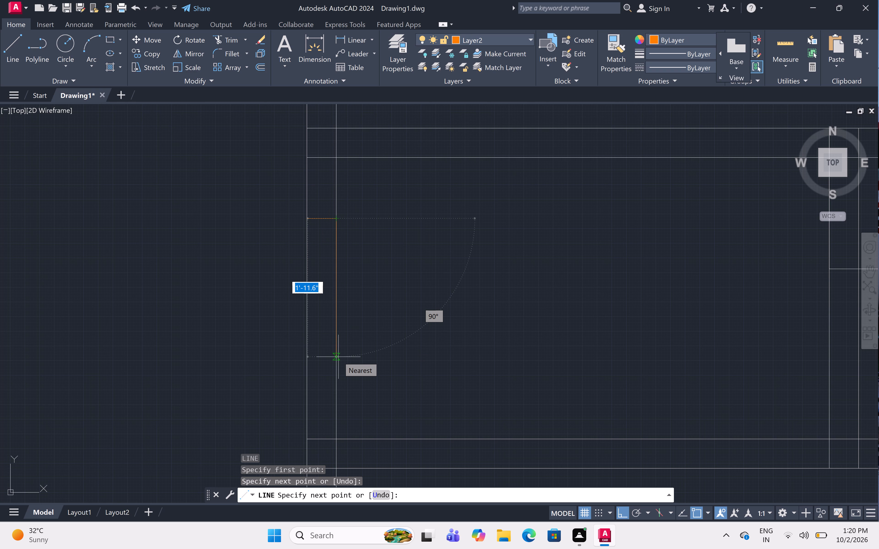
key("2")
type("'")
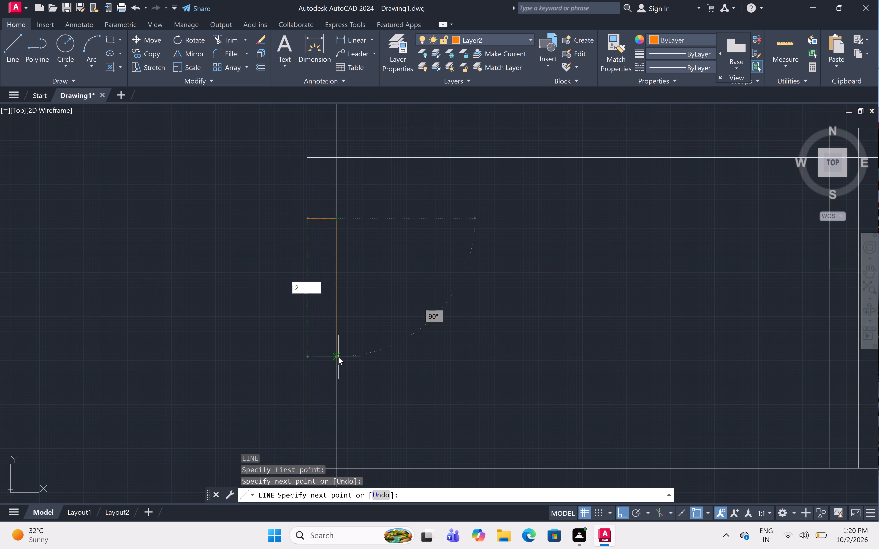
key("space")
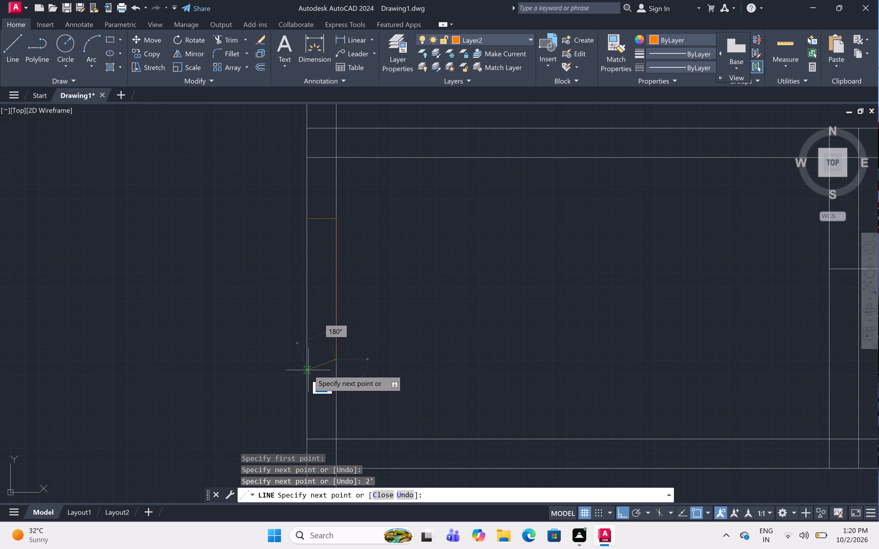
left_click(304, 358)
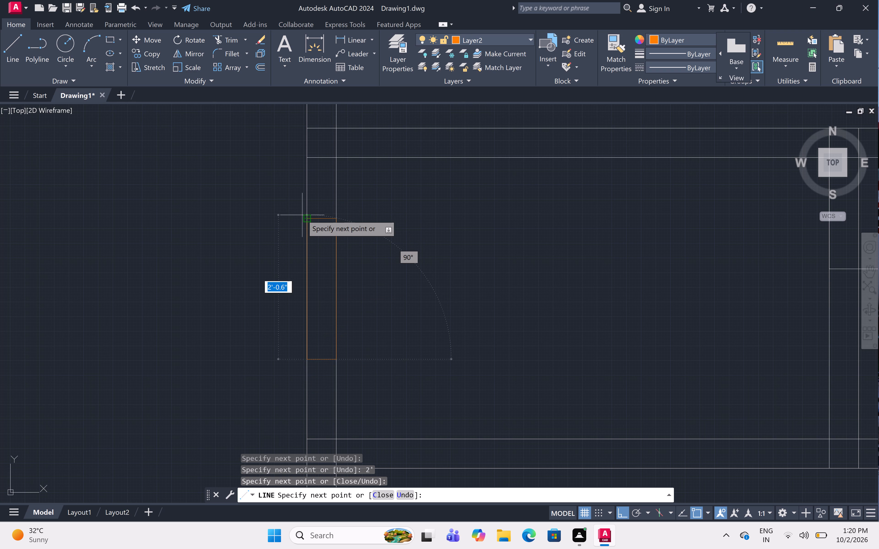
left_click(309, 218)
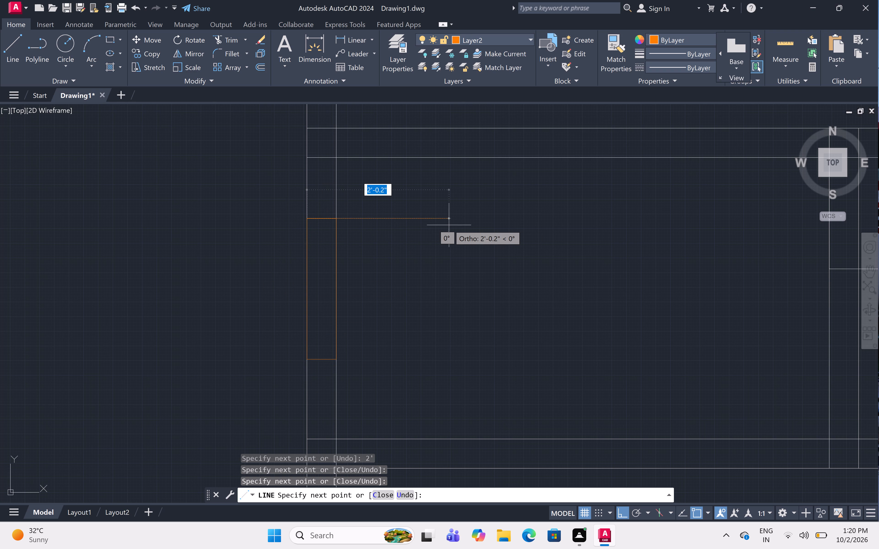
key("space")
Draw a closed 5' long line outline across the west outer wall of the large lower-left room.
scroll(447, 223, "down", 6)
scroll(447, 224, "up", 2)
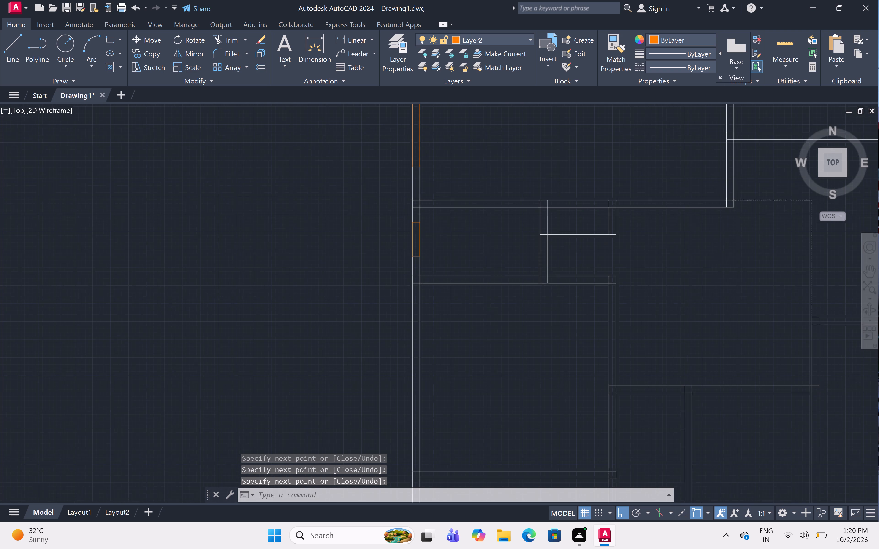
scroll(436, 284, "up", 1)
scroll(436, 284, "down", 3)
scroll(435, 348, "up", 2)
scroll(435, 348, "down", 3)
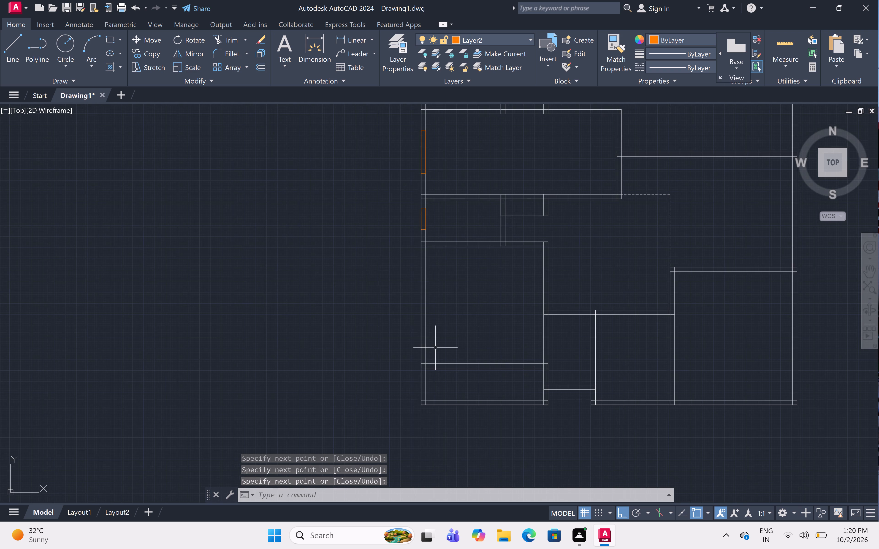
scroll(433, 331, "up", 2)
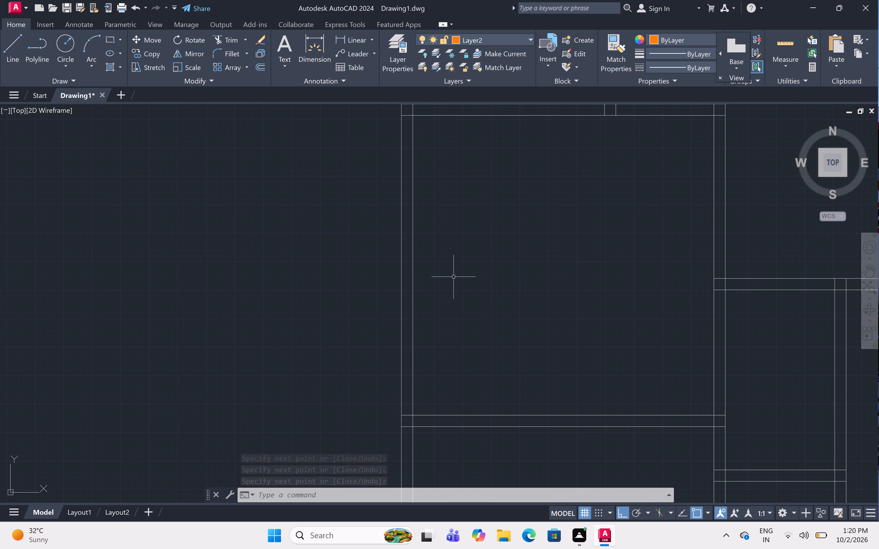
middle_click_drag(453, 276, 423, 315)
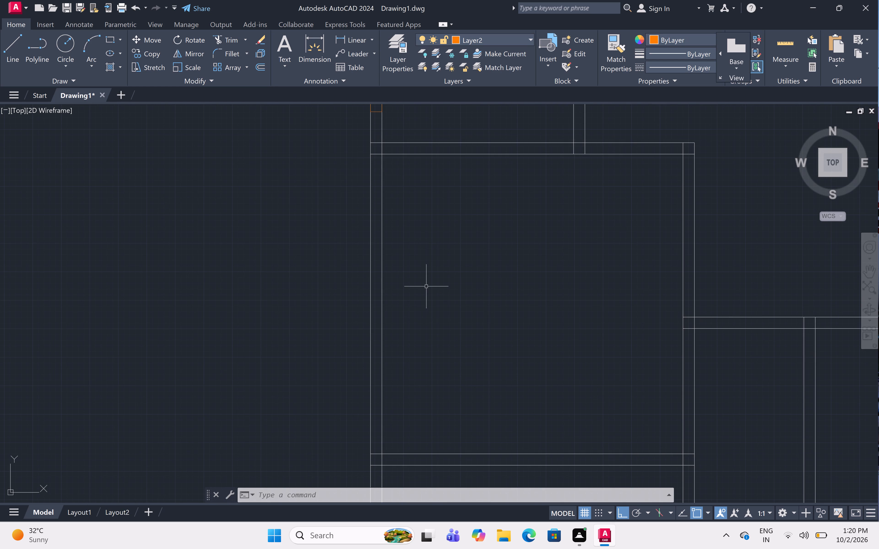
type("l")
key("space")
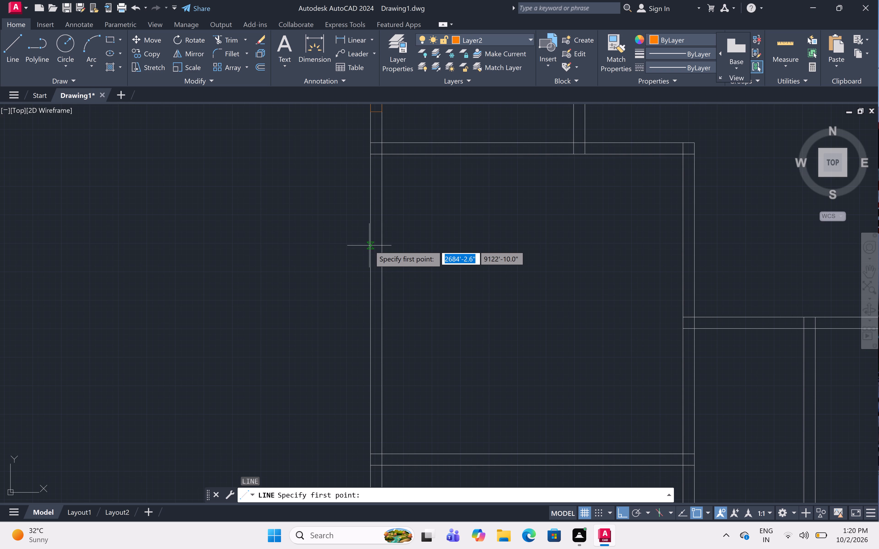
double_click(370, 239)
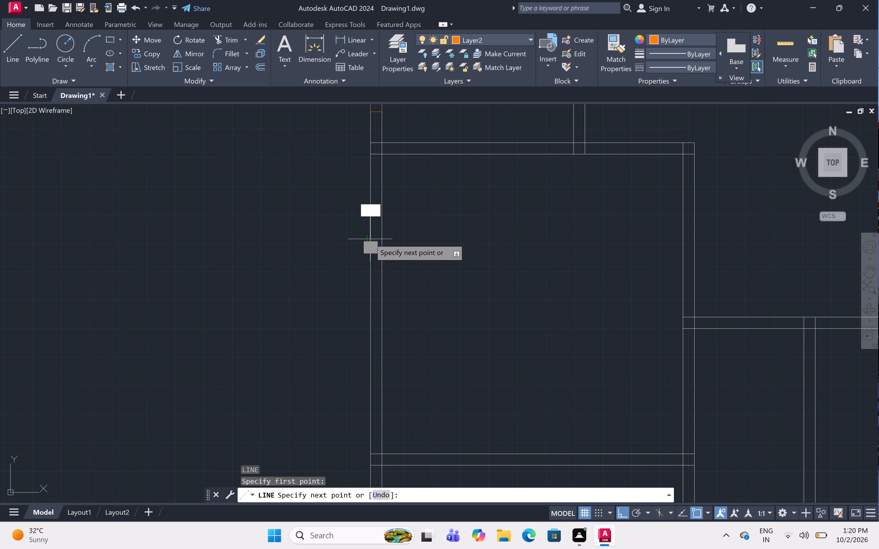
left_click(383, 242)
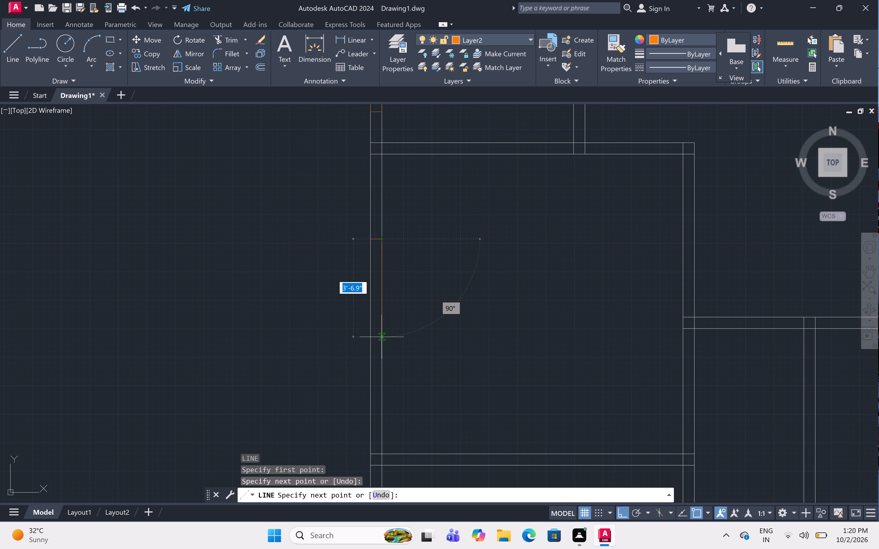
type("5'")
key("space")
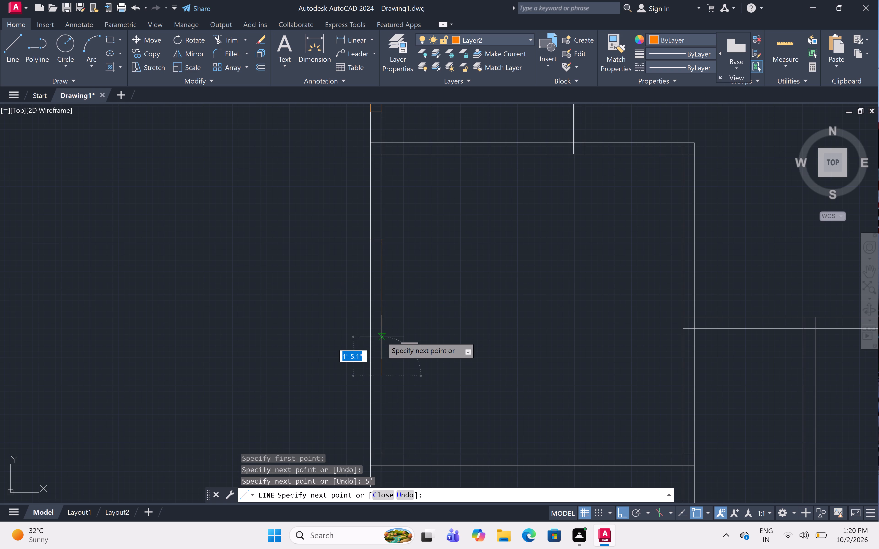
double_click(368, 376)
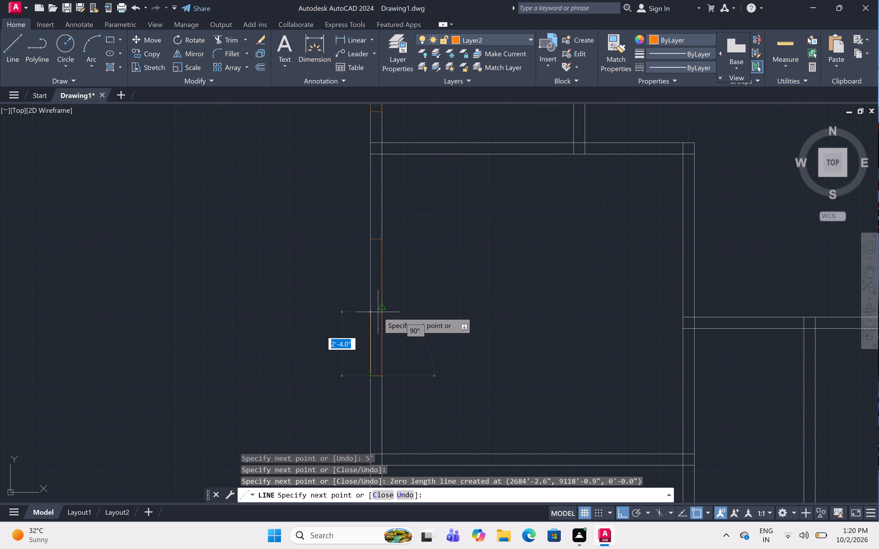
left_click(372, 240)
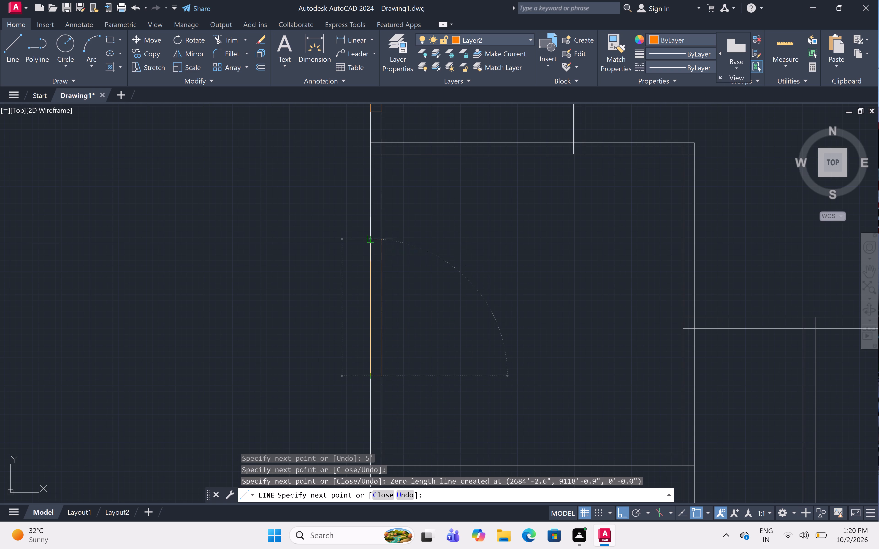
key("Escape")
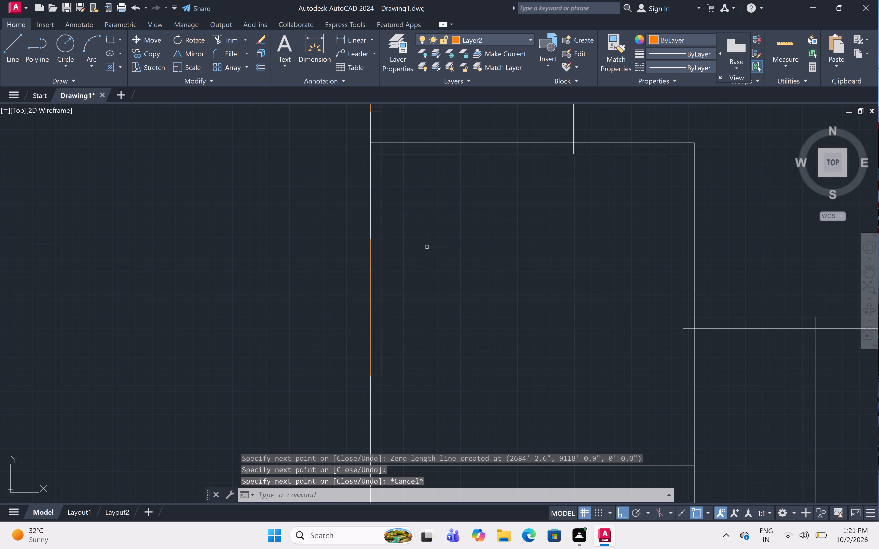
Examine the southern half of the plan, especially the walls around the lower-left room and the narrow room south of it.
scroll(449, 345, "down", 4)
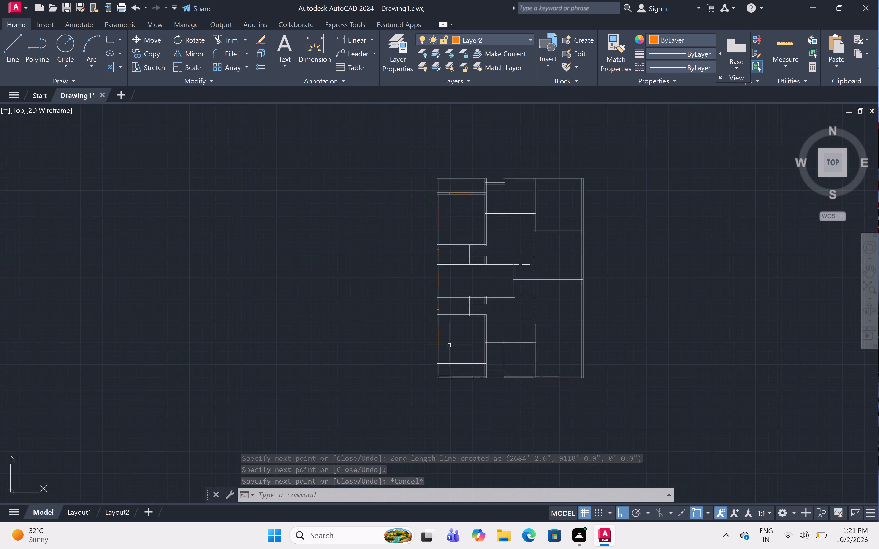
scroll(449, 345, "up", 3)
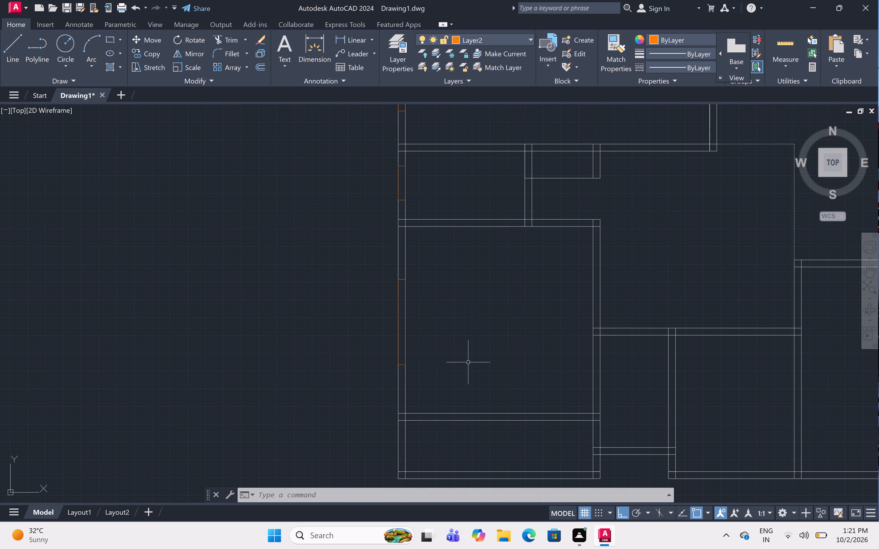
middle_click_drag(461, 354, 422, 362)
scroll(418, 353, "down", 1)
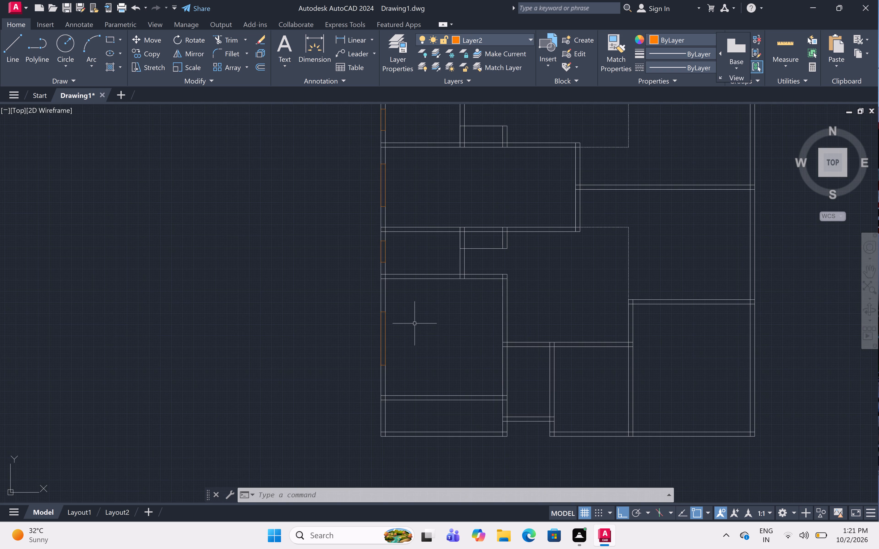
middle_click_drag(442, 324, 397, 346)
scroll(413, 307, "down", 1)
scroll(413, 307, "up", 3)
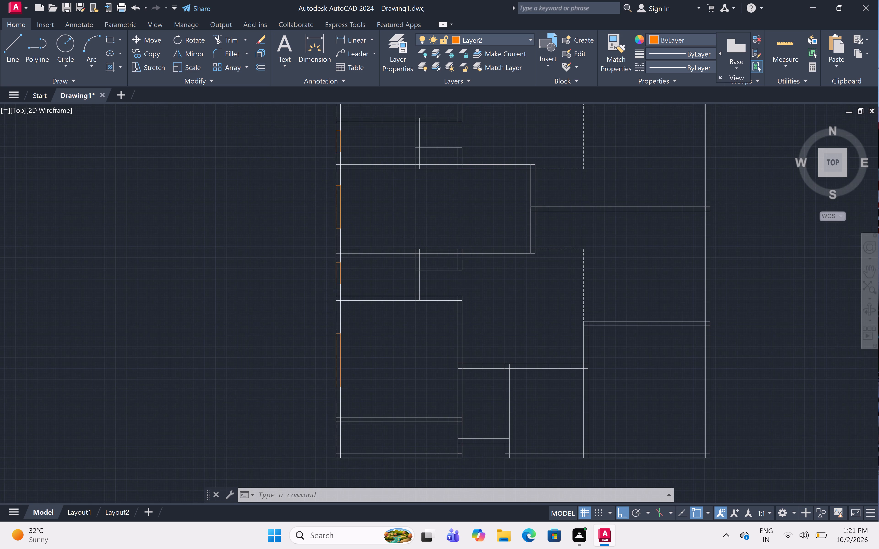
scroll(413, 307, "up", 2)
scroll(413, 307, "down", 2)
scroll(414, 305, "up", 2)
scroll(418, 299, "down", 1)
scroll(420, 295, "up", 5)
scroll(421, 294, "down", 2)
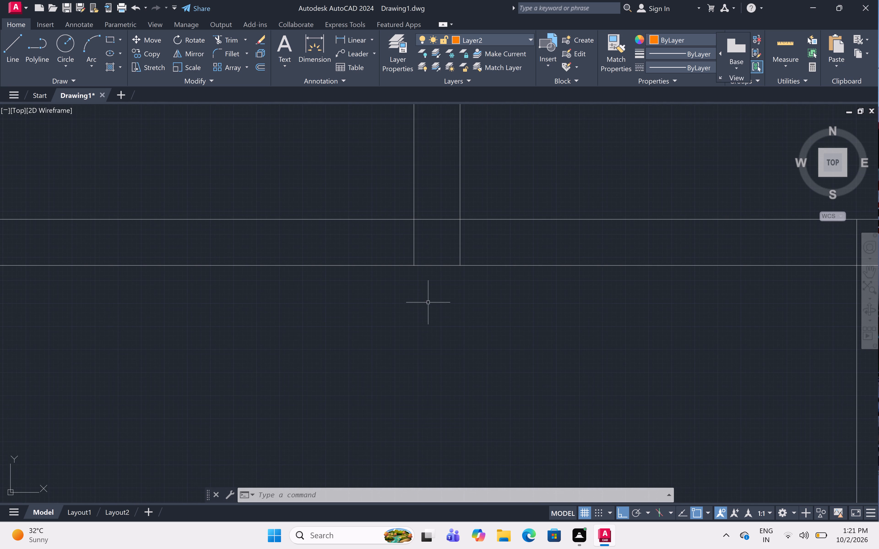
scroll(428, 302, "down", 5)
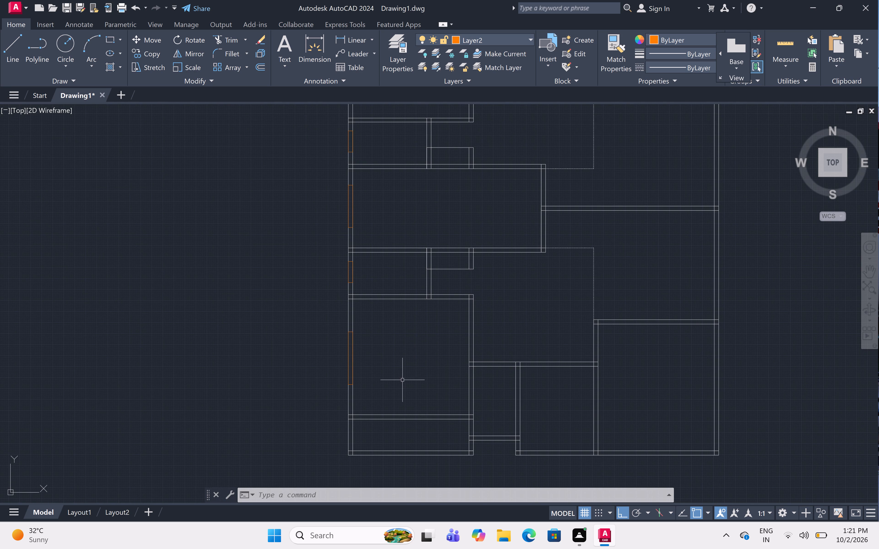
scroll(383, 379, "down", 1)
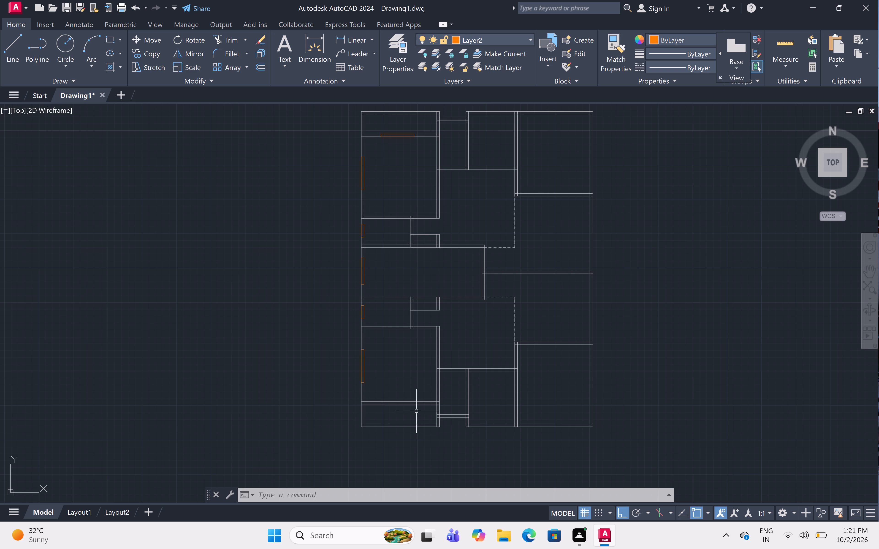
scroll(401, 405, "up", 7)
scroll(401, 405, "down", 2)
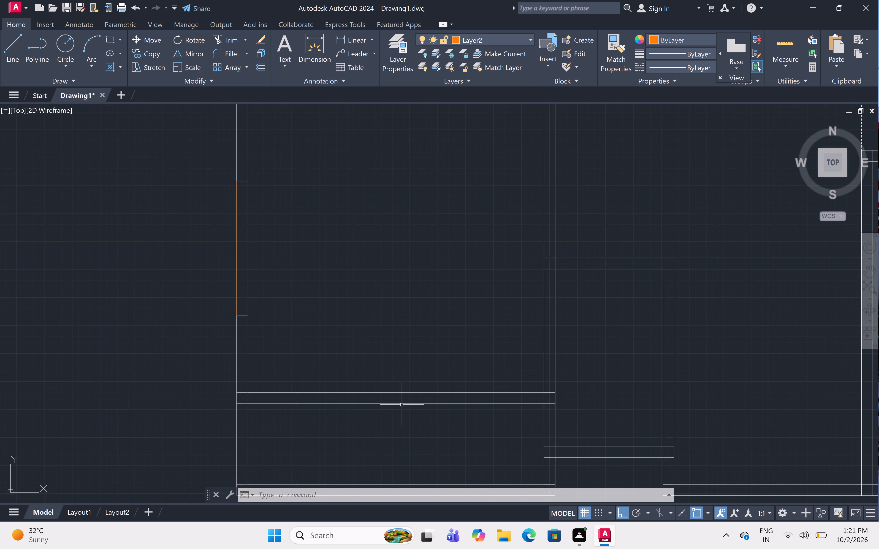
scroll(402, 405, "up", 1)
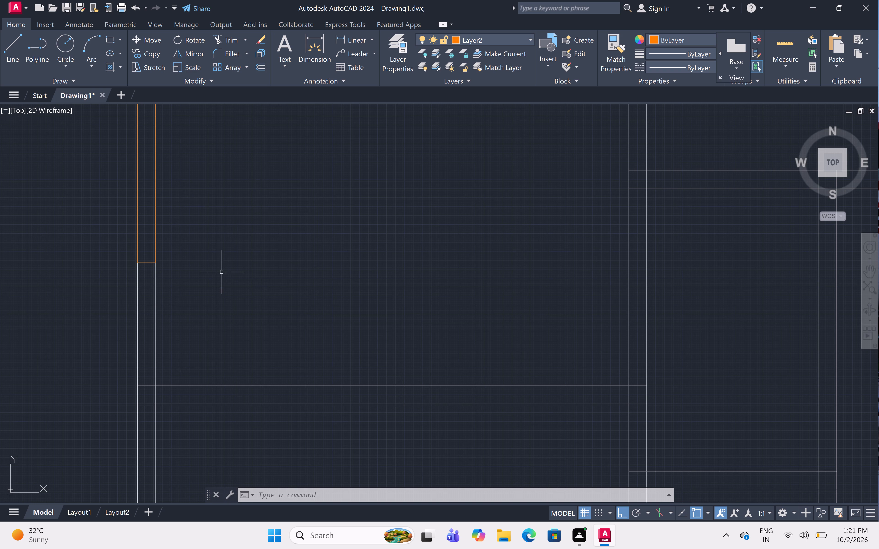
scroll(224, 268, "down", 2)
scroll(229, 266, "up", 2)
scroll(229, 266, "down", 2)
scroll(228, 283, "up", 1)
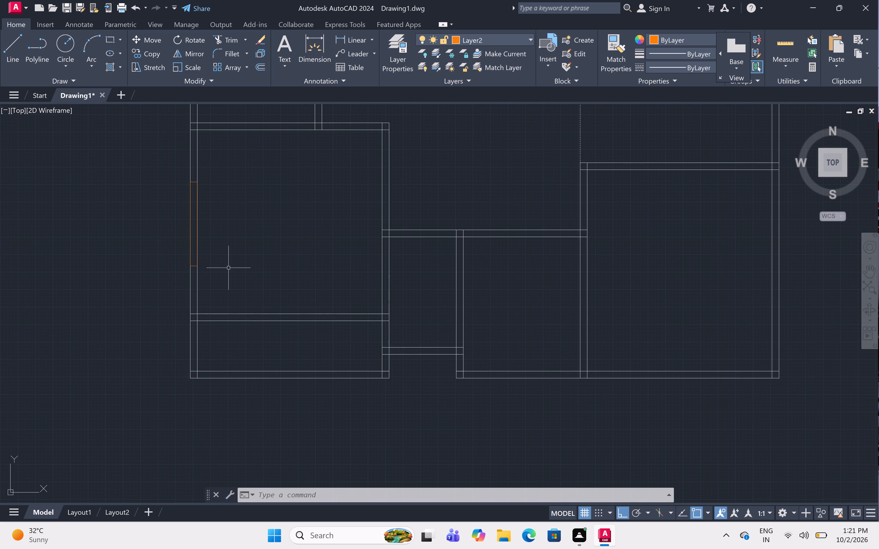
scroll(228, 299, "up", 2)
scroll(237, 288, "down", 2)
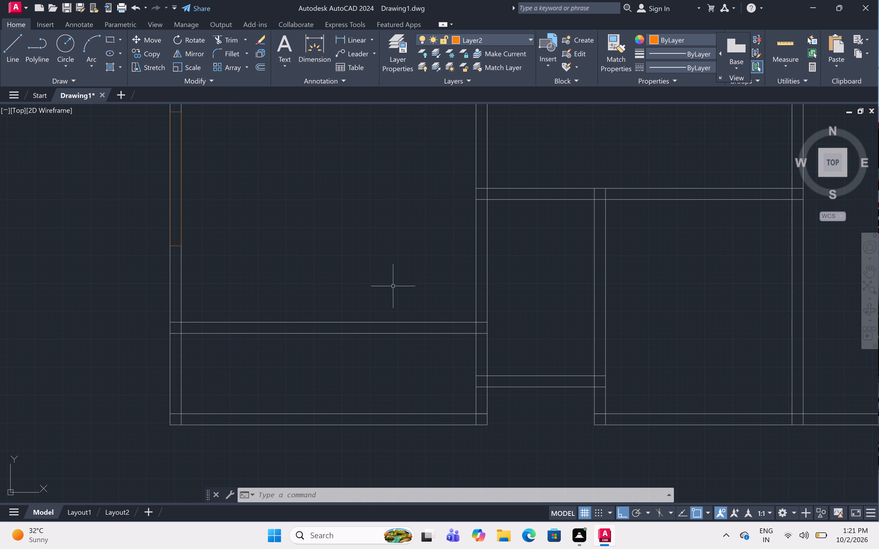
scroll(365, 296, "down", 1)
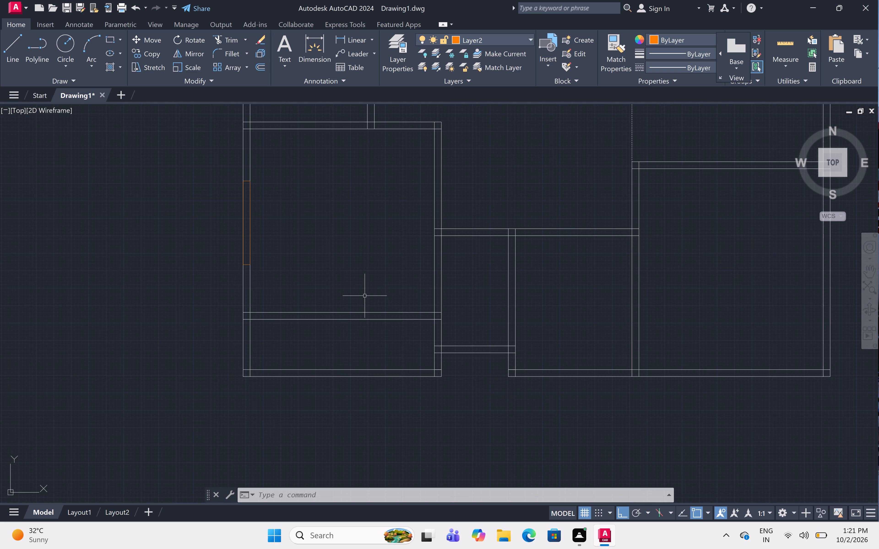
middle_click_drag(371, 290, 371, 311)
scroll(371, 311, "down", 1)
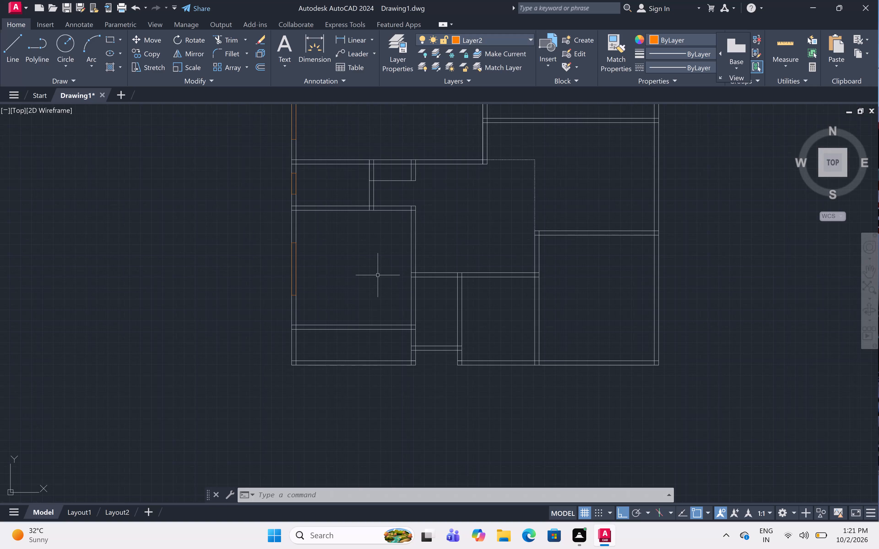
scroll(370, 271, "down", 1)
scroll(370, 271, "up", 1)
scroll(370, 271, "down", 1)
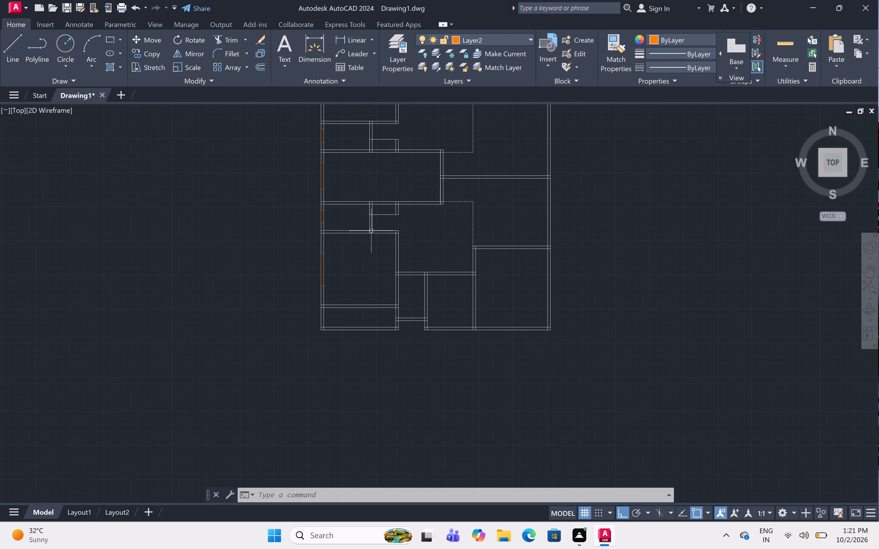
Examine the lower-left room and the wall separating it from the narrow room to its south.
scroll(371, 231, "up", 2)
scroll(357, 454, "up", 1)
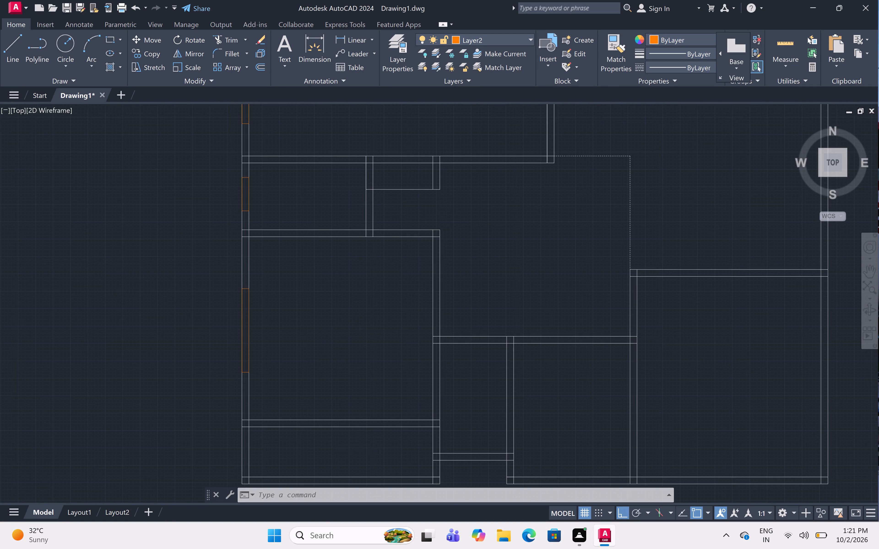
scroll(355, 349, "down", 1)
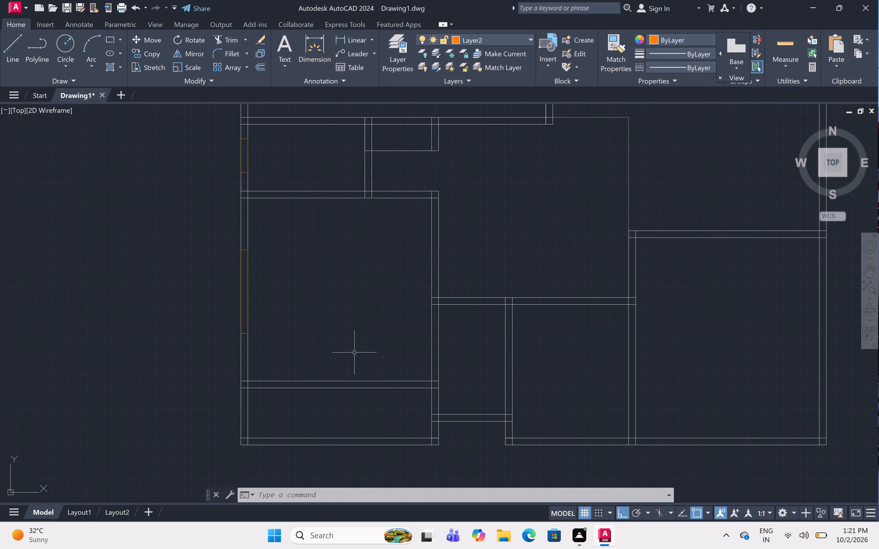
scroll(361, 429, "up", 2)
scroll(361, 429, "down", 2)
scroll(361, 429, "up", 1)
scroll(361, 429, "down", 2)
scroll(361, 429, "up", 6)
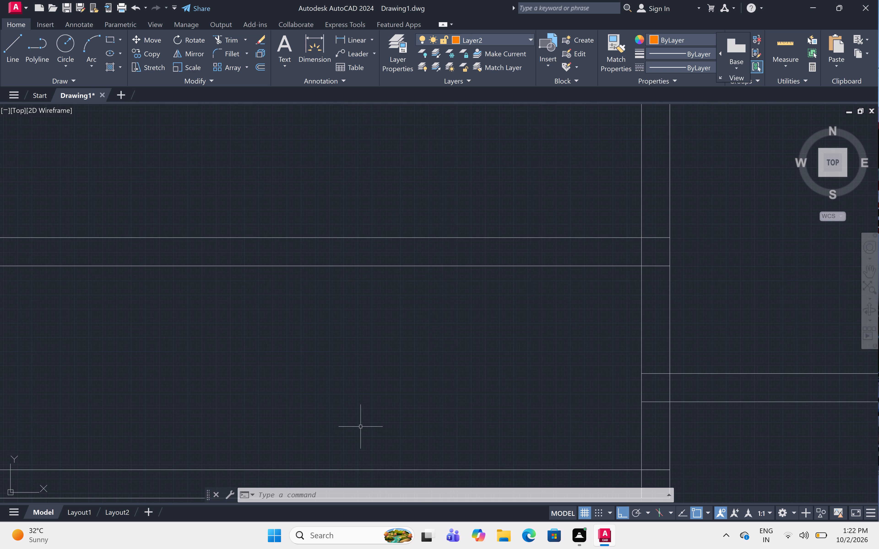
scroll(361, 424, "down", 2)
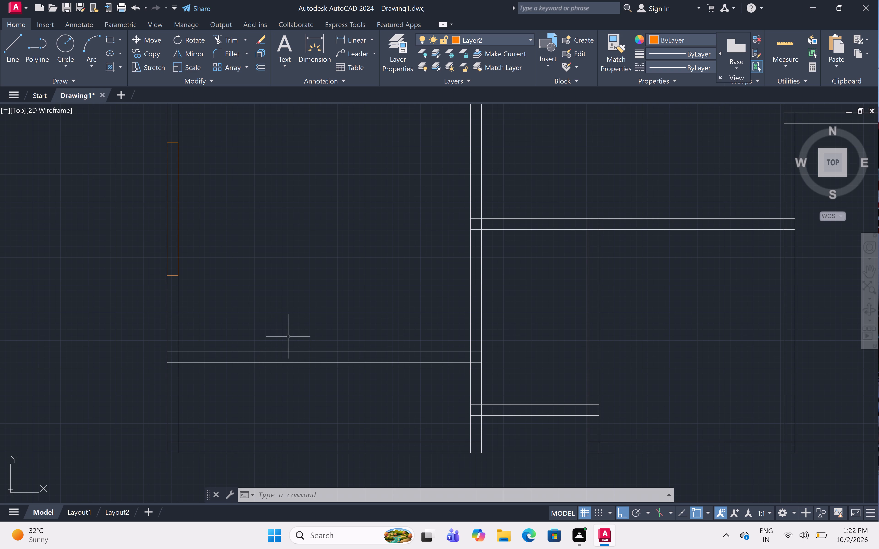
scroll(288, 336, "down", 1)
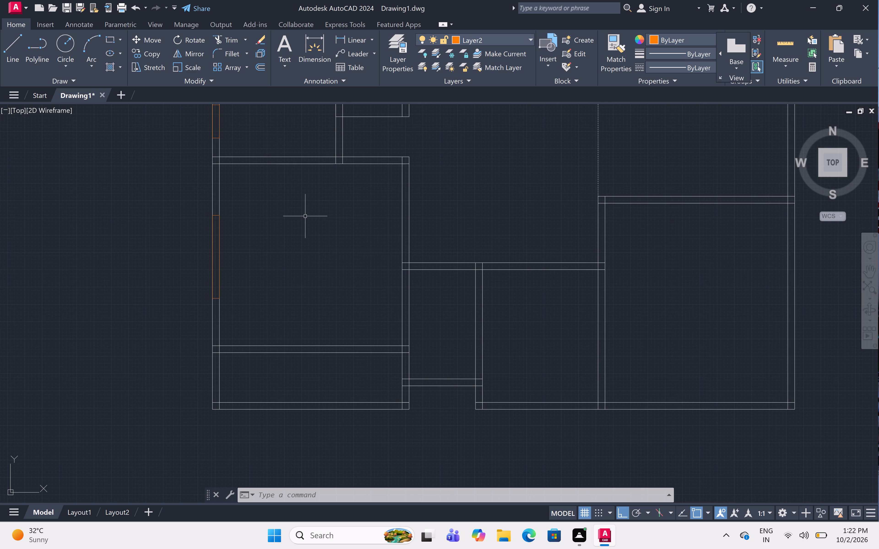
scroll(305, 216, "up", 1)
scroll(305, 216, "down", 1)
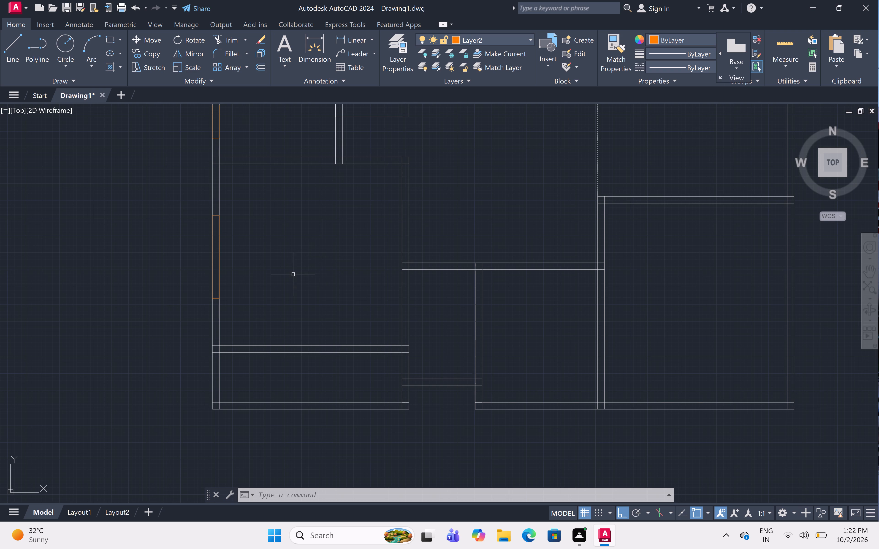
scroll(286, 308, "up", 8)
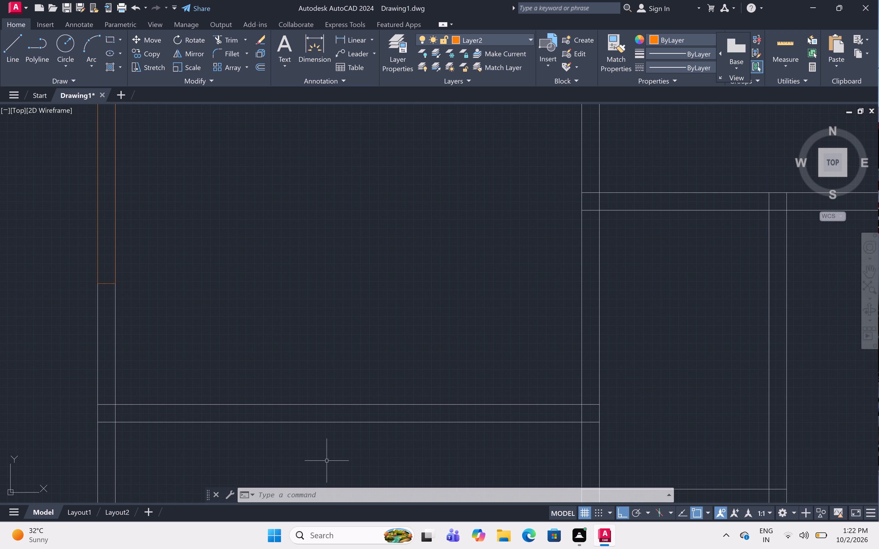
middle_click_drag(327, 461, 337, 433)
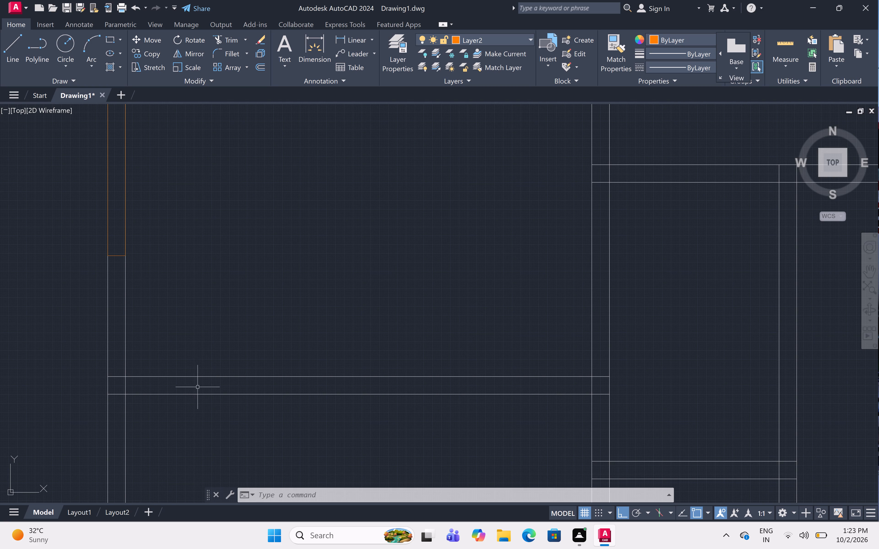
scroll(236, 396, "down", 2)
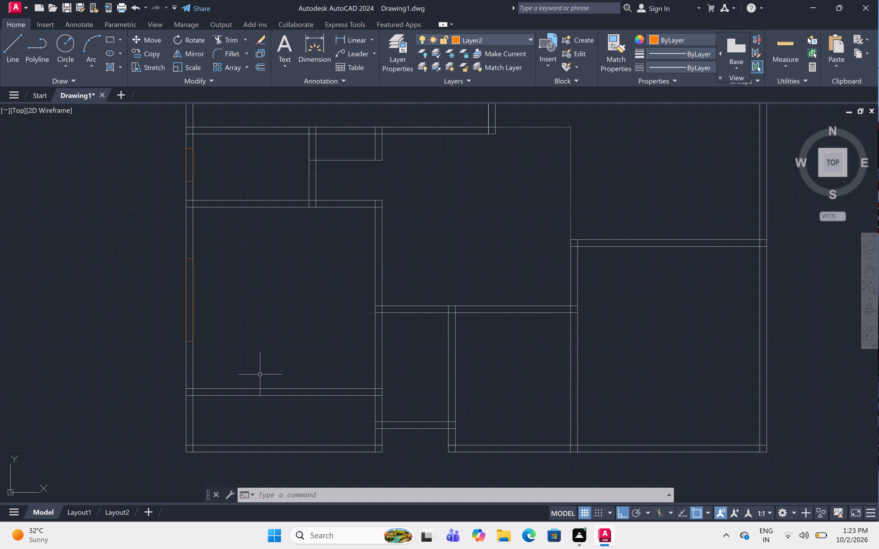
scroll(290, 381, "up", 1)
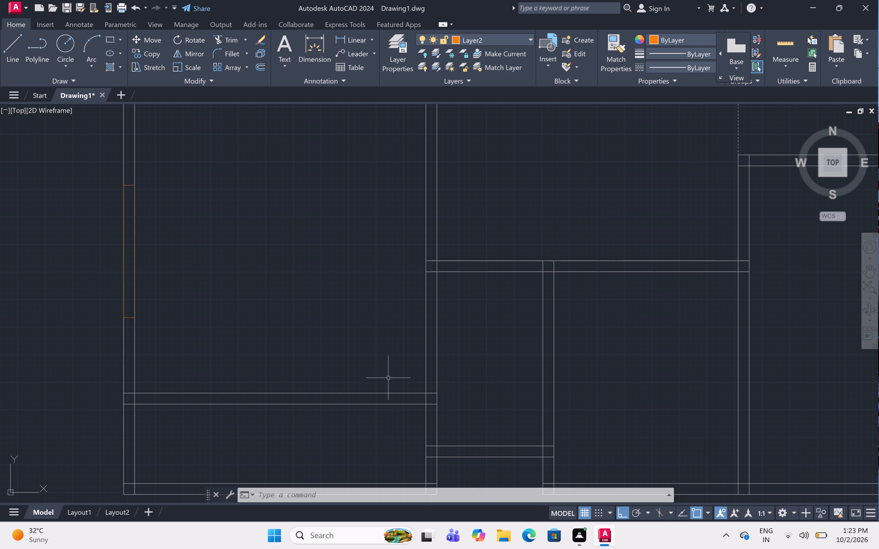
scroll(268, 363, "up", 1)
scroll(268, 363, "down", 1)
scroll(268, 363, "up", 1)
scroll(268, 363, "down", 3)
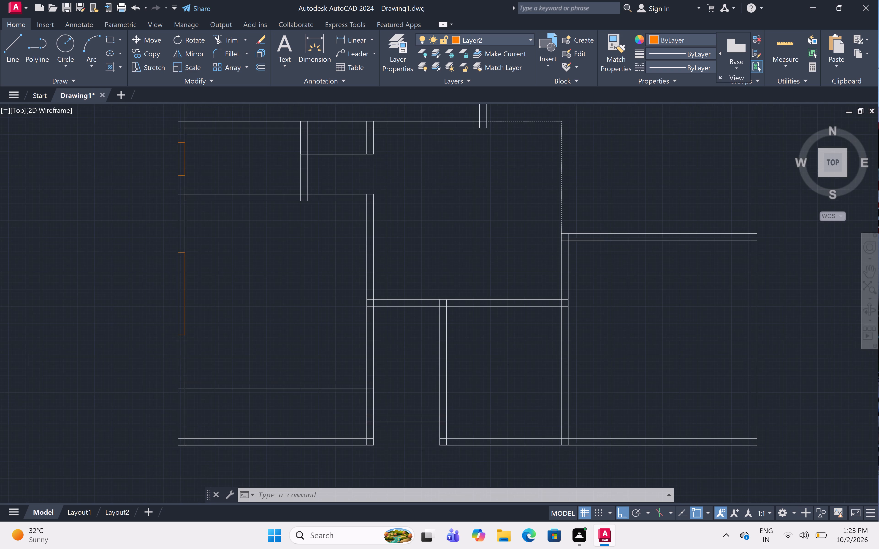
Review the whole floor plan and the layout of its southern rooms.
scroll(268, 363, "down", 1)
middle_click_drag(268, 363, 250, 402)
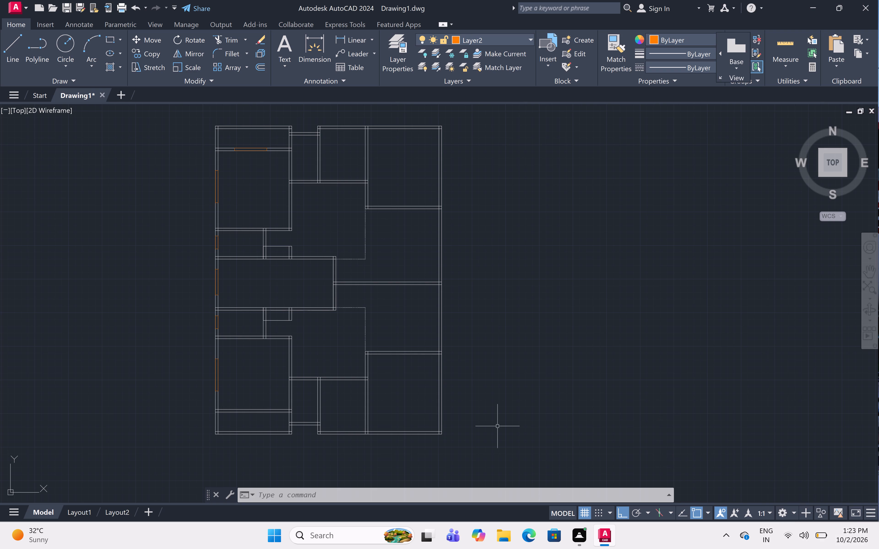
scroll(355, 343, "down", 1)
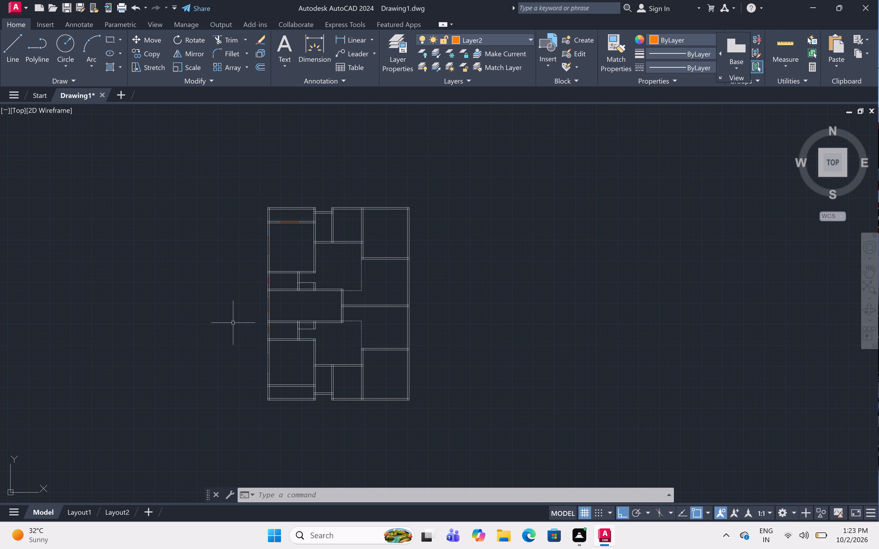
middle_click_drag(233, 323, 243, 334)
scroll(243, 334, "down", 1)
scroll(220, 315, "up", 1)
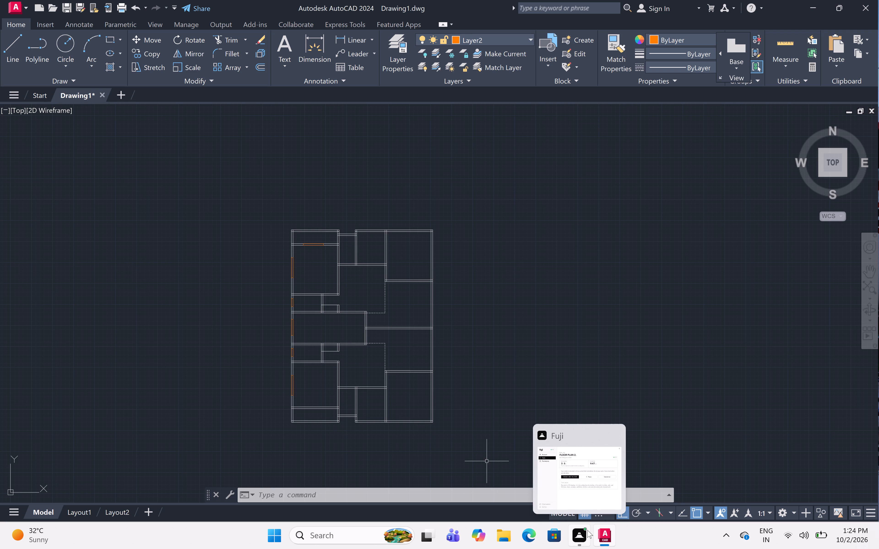
scroll(413, 280, "down", 1)
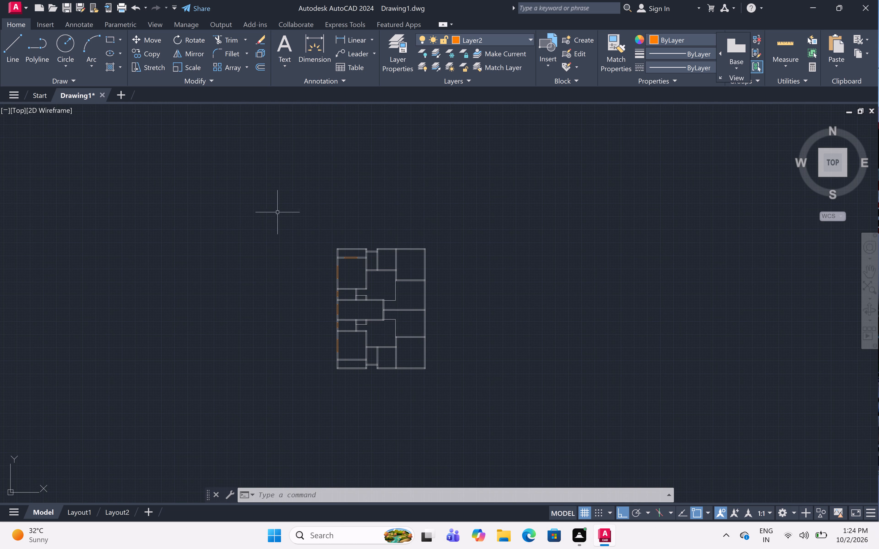
scroll(365, 355, "up", 3)
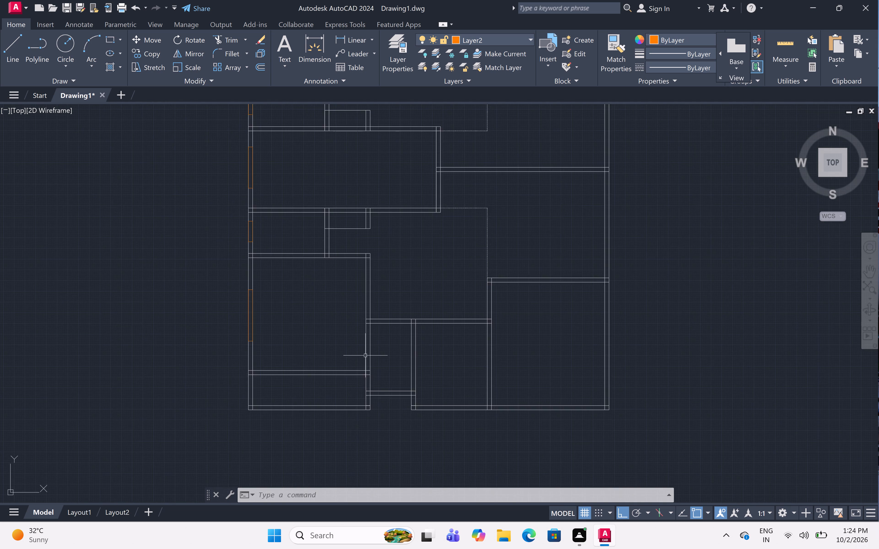
scroll(365, 355, "up", 1)
scroll(365, 355, "down", 1)
scroll(365, 355, "up", 5)
scroll(316, 338, "down", 2)
scroll(316, 338, "up", 1)
scroll(316, 338, "down", 2)
scroll(316, 338, "up", 1)
scroll(316, 338, "down", 1)
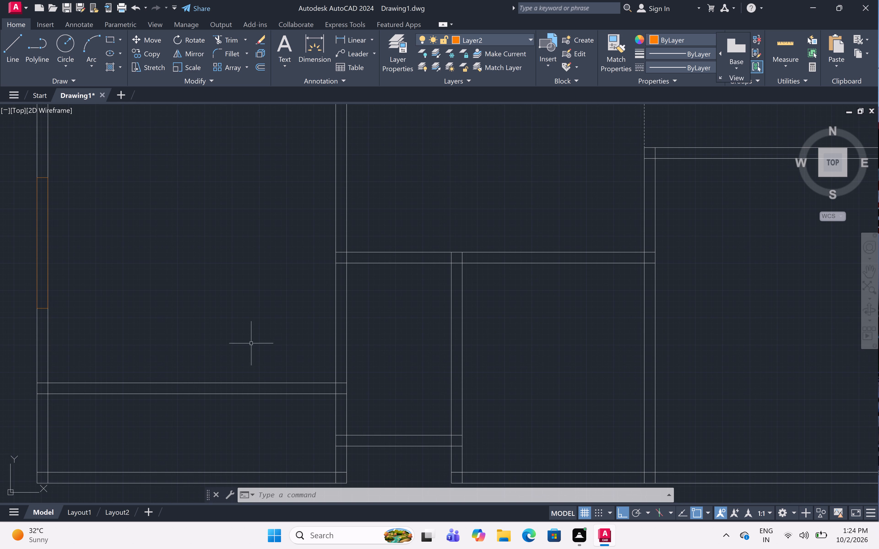
middle_click_drag(254, 288, 401, 269)
scroll(344, 252, "down", 1)
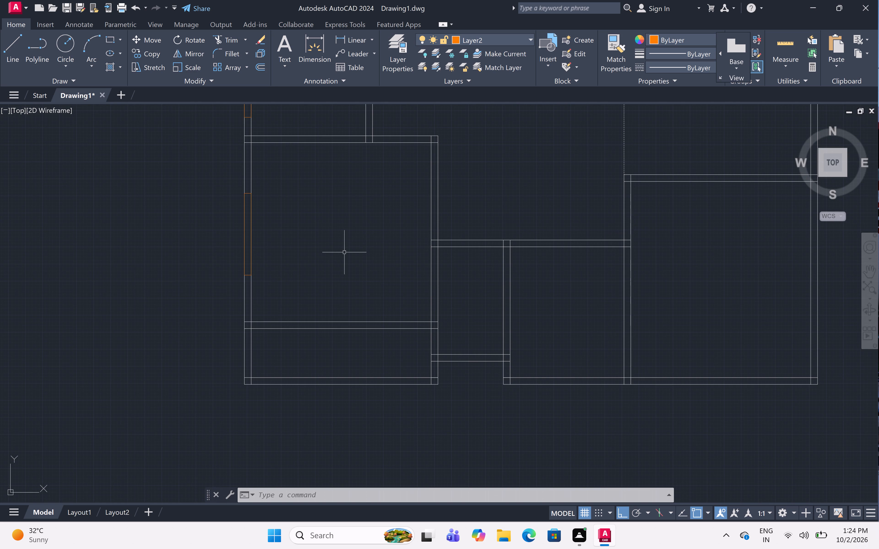
middle_click(350, 252)
scroll(348, 252, "up", 2)
scroll(347, 252, "down", 2)
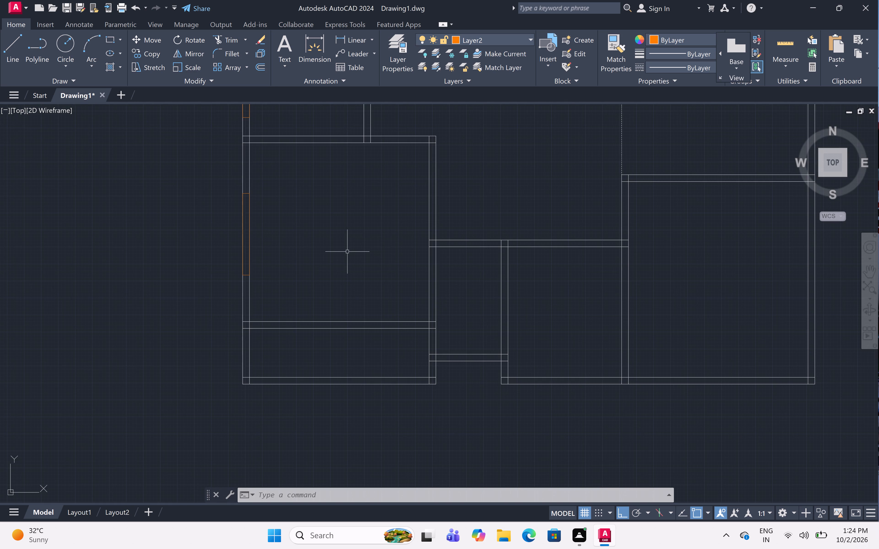
middle_click(352, 242)
middle_click(351, 243)
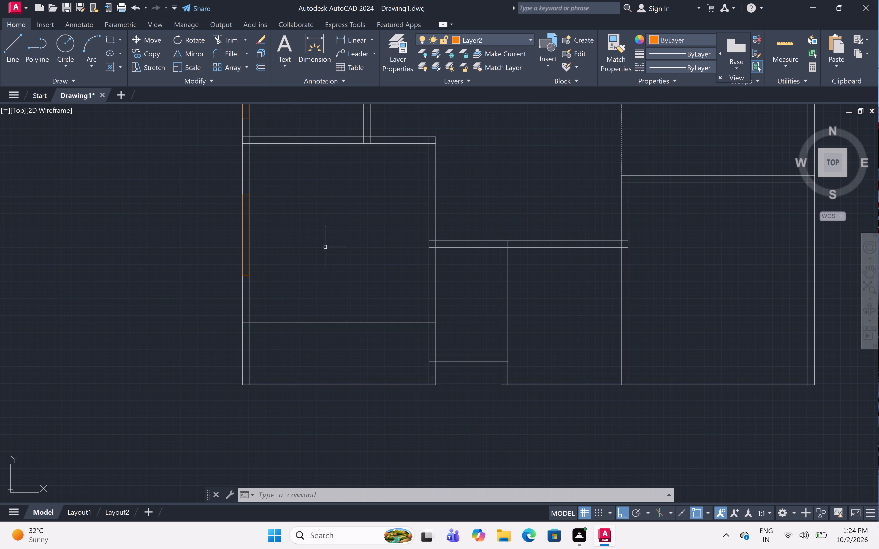
middle_click_drag(343, 237, 328, 272)
scroll(332, 255, "down", 1)
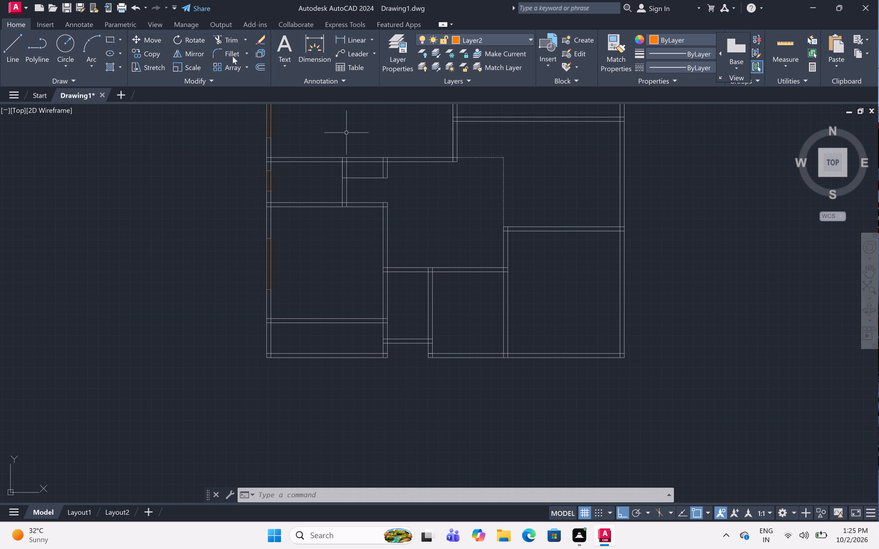
Review the opening outlines across the full plan, including the upper-left room and the walls at the southwest corner.
scroll(243, 116, "down", 1)
scroll(242, 116, "up", 1)
scroll(242, 116, "down", 2)
middle_click(253, 129)
middle_click_drag(254, 132, 254, 204)
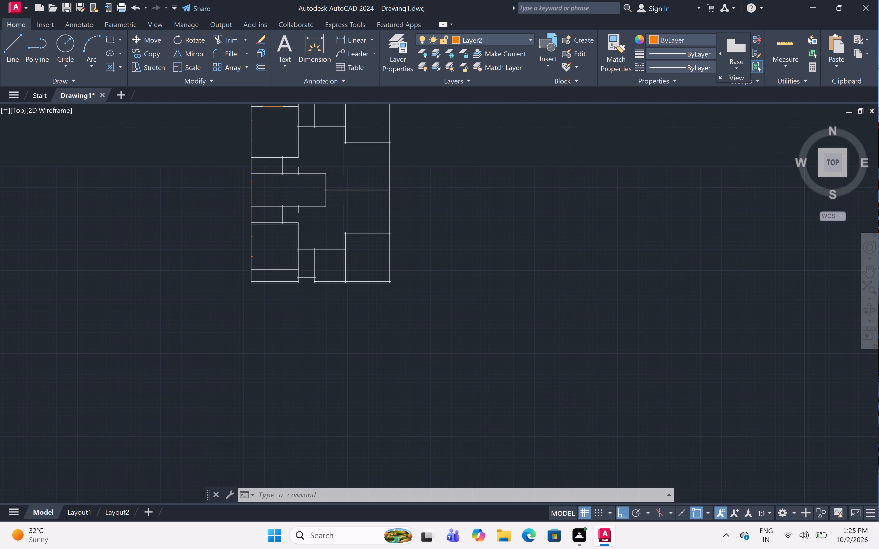
scroll(268, 152, "down", 1)
middle_click_drag(268, 152, 270, 205)
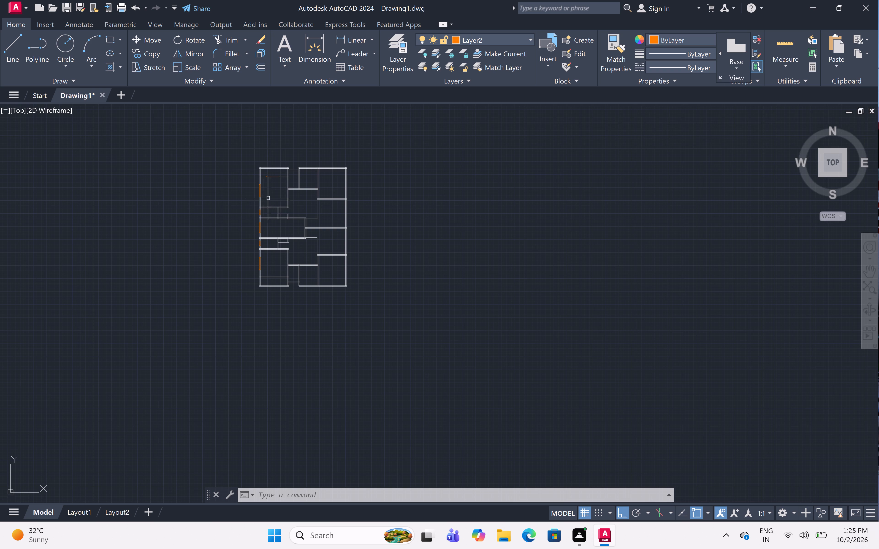
scroll(248, 193, "up", 2)
scroll(248, 193, "down", 1)
scroll(248, 193, "up", 2)
scroll(248, 193, "down", 2)
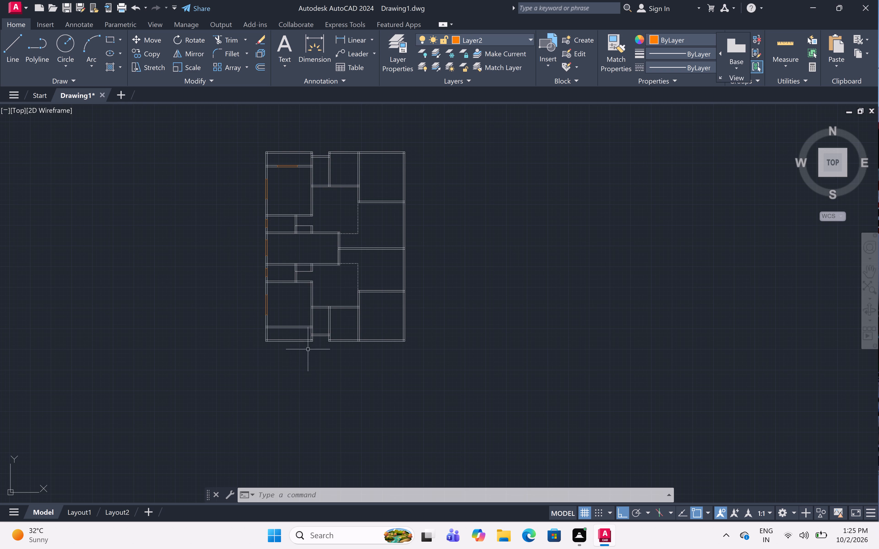
scroll(289, 326, "up", 5)
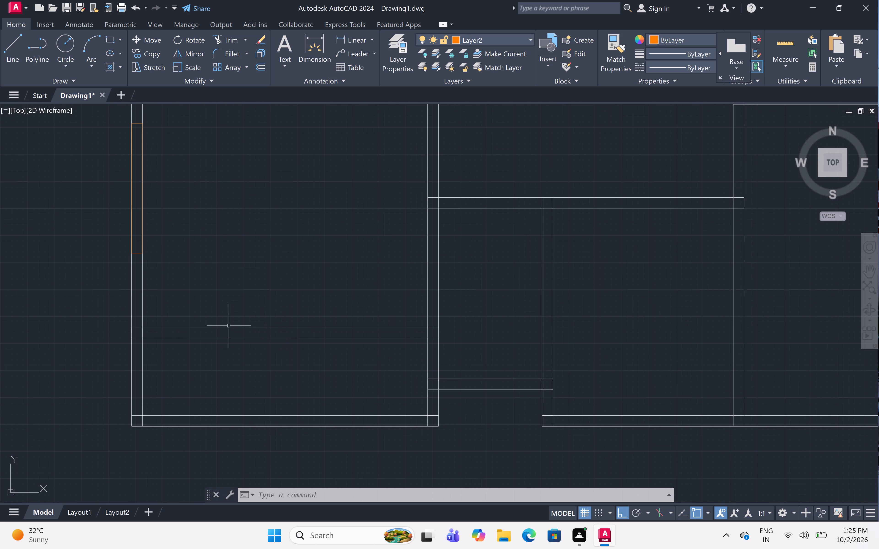
middle_click(229, 326)
middle_click_drag(229, 326, 258, 353)
scroll(277, 264, "down", 1)
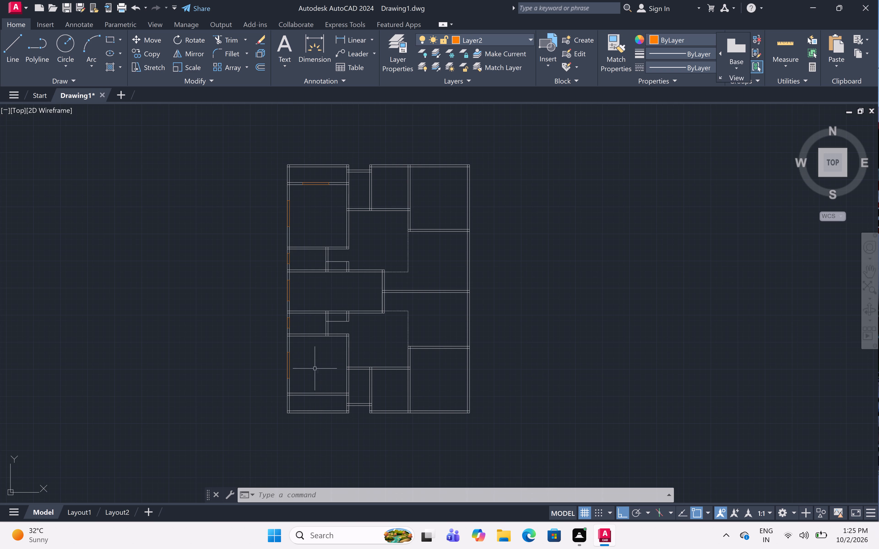
Examine the west outer wall and cross wall where the lower-left room meets the narrow southern room.
scroll(332, 454, "up", 2)
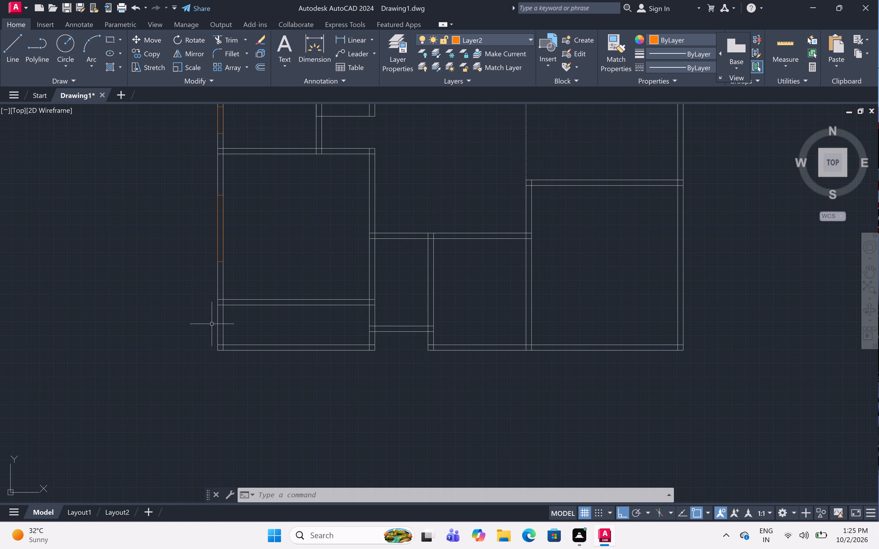
scroll(208, 315, "up", 1)
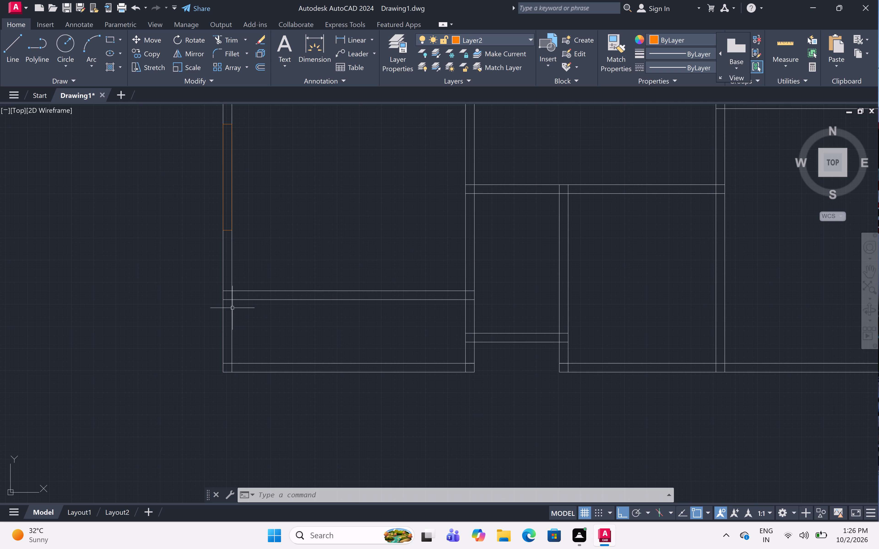
middle_click_drag(220, 278, 220, 320)
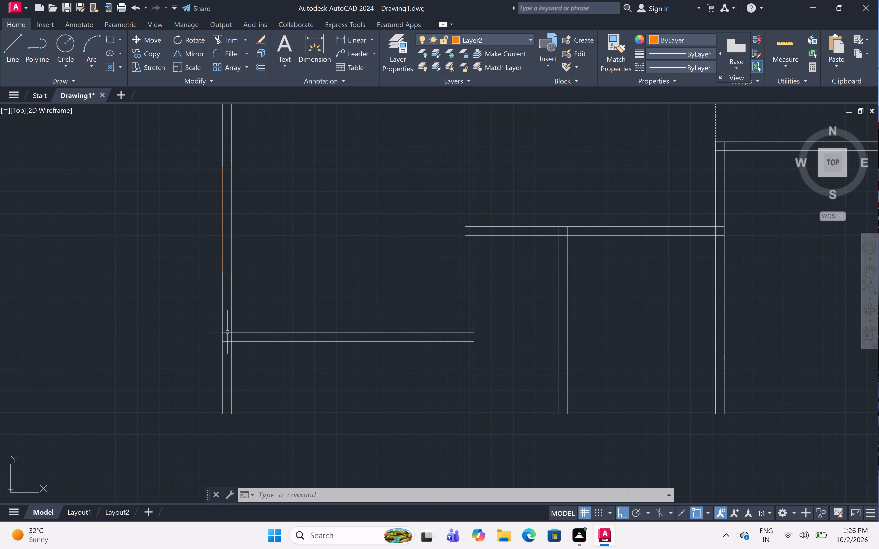
scroll(253, 297, "down", 1)
scroll(253, 297, "up", 2)
scroll(253, 297, "down", 1)
scroll(253, 297, "up", 1)
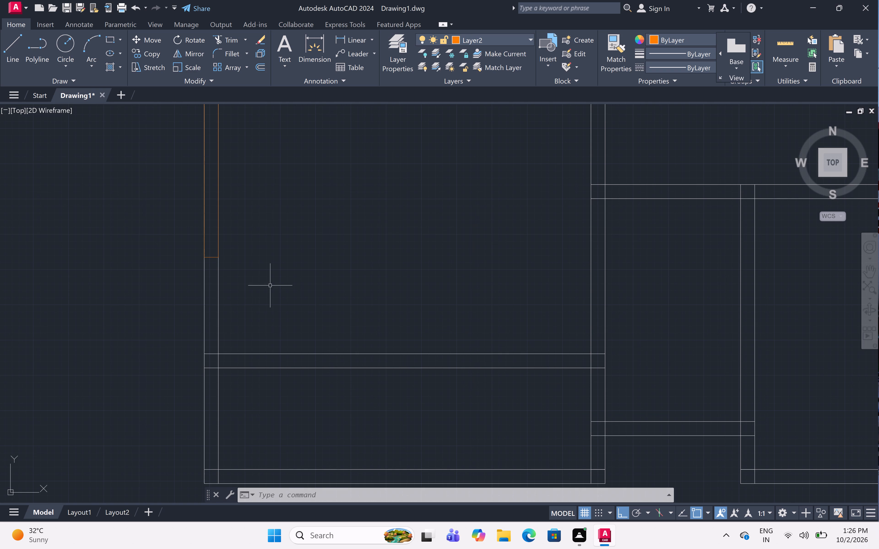
scroll(286, 285, "down", 1)
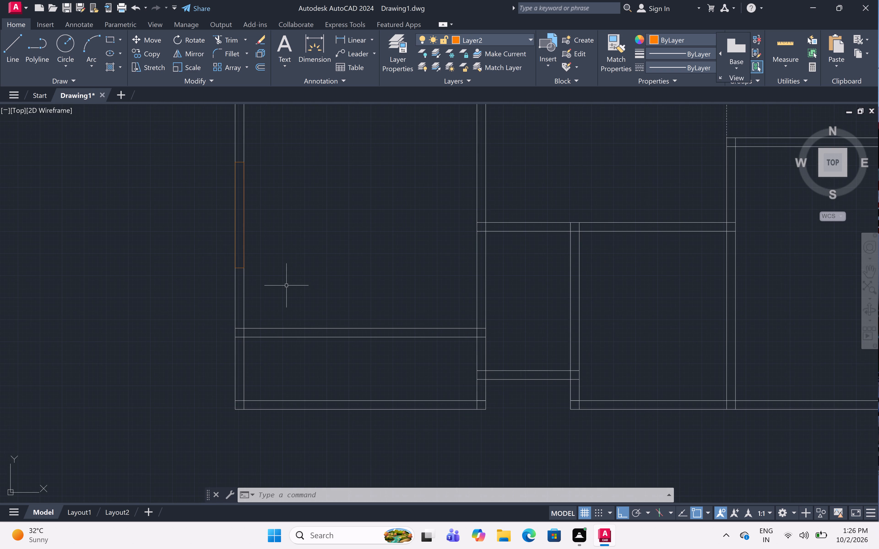
scroll(286, 285, "down", 1)
scroll(286, 285, "up", 1)
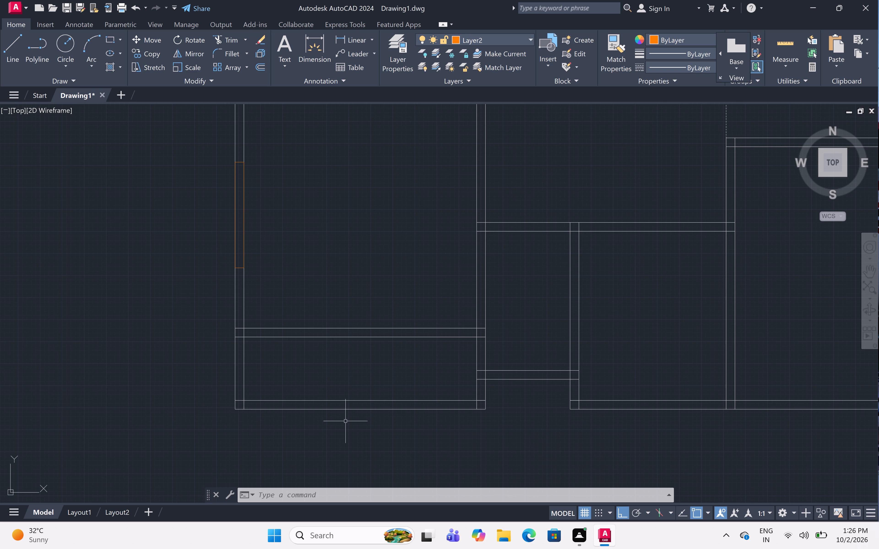
Examine the small room south of the wide room and the small enclosure adjoining its east wall.
scroll(346, 299, "down", 3)
middle_click_drag(347, 300, 348, 340)
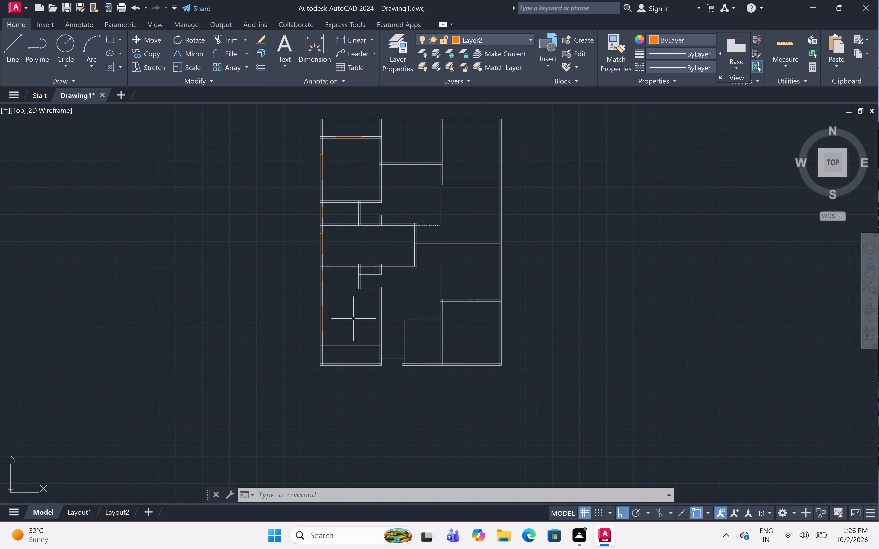
scroll(362, 272, "up", 3)
scroll(362, 272, "down", 3)
scroll(362, 272, "up", 3)
scroll(364, 272, "down", 1)
scroll(364, 272, "up", 4)
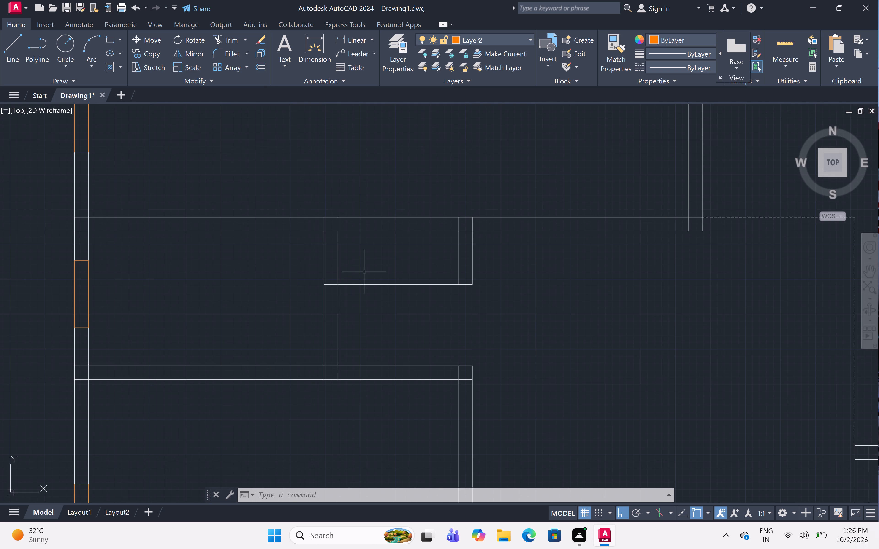
scroll(384, 262, "down", 2)
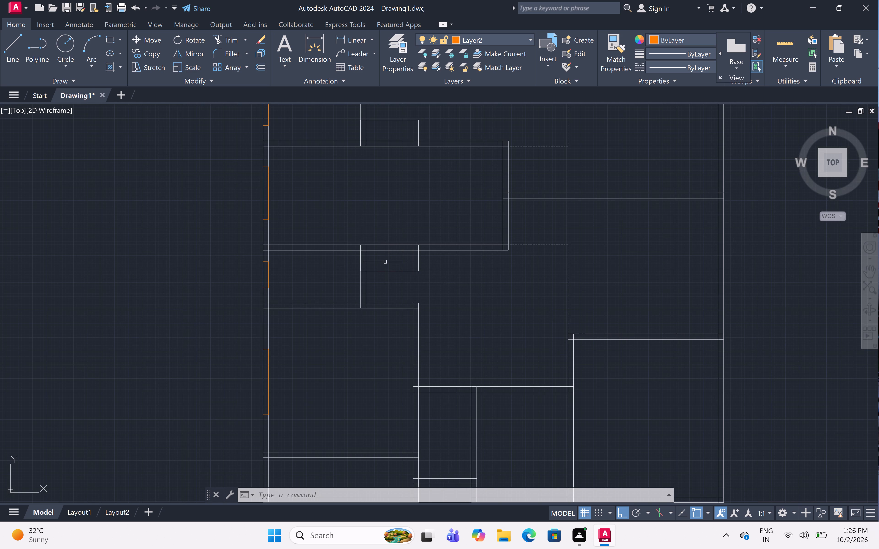
scroll(388, 263, "down", 1)
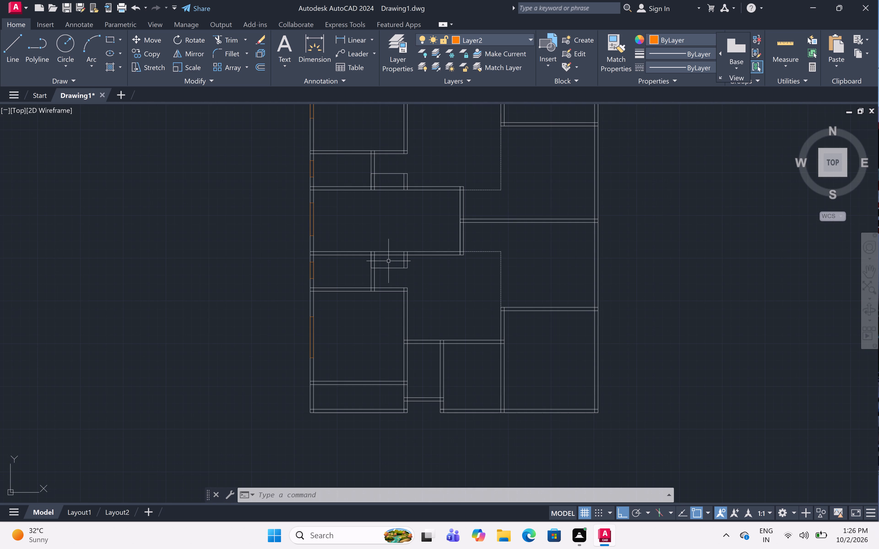
scroll(388, 260, "up", 1)
scroll(388, 260, "down", 1)
scroll(388, 260, "up", 1)
scroll(388, 260, "down", 1)
scroll(388, 260, "up", 2)
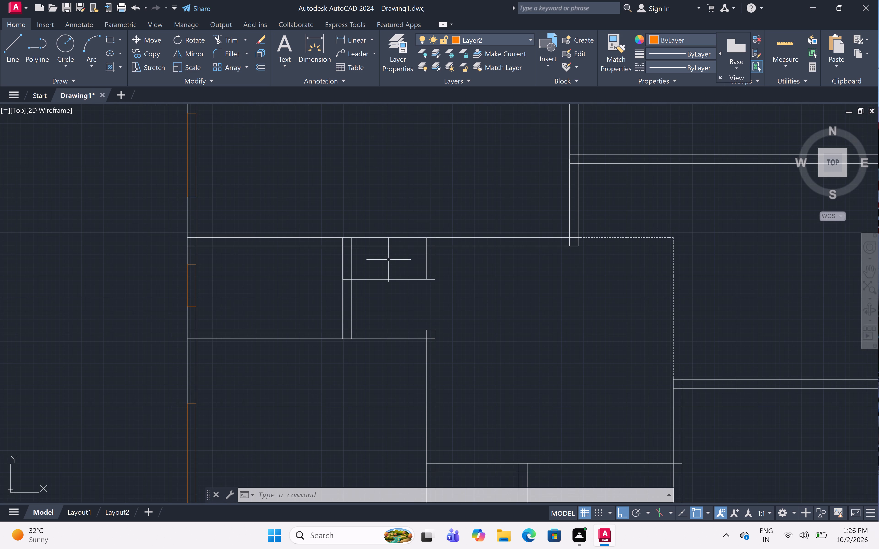
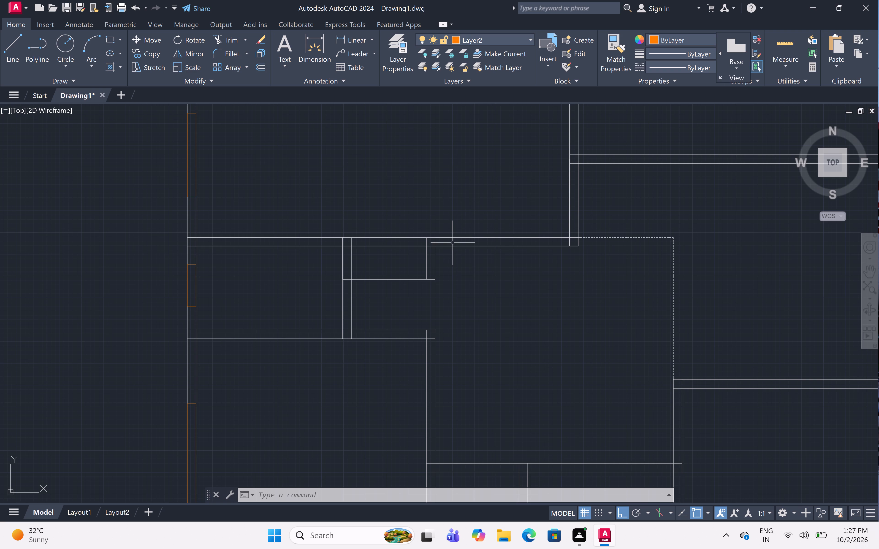
Draw a closed 5' long opening outline across the thickness of the lower-left room's south wall, using the Line command.
scroll(435, 224, "down", 2)
middle_click_drag(436, 226, 425, 301)
scroll(431, 265, "down", 1)
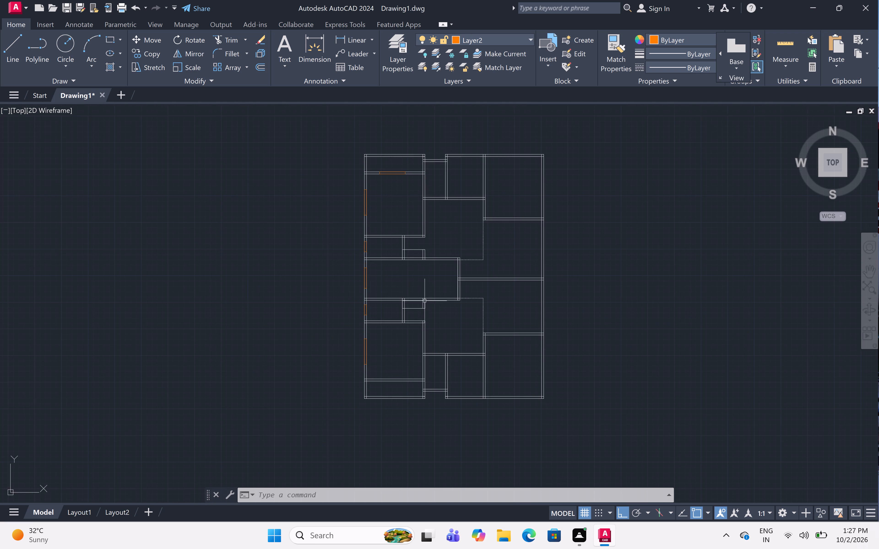
scroll(423, 256, "down", 2)
scroll(411, 297, "up", 4)
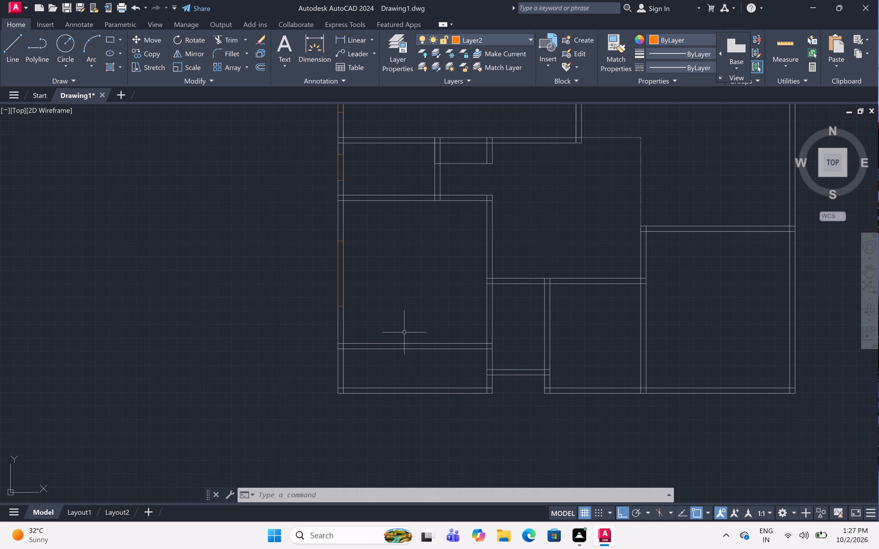
scroll(399, 338, "up", 4)
scroll(399, 338, "down", 2)
scroll(399, 338, "up", 3)
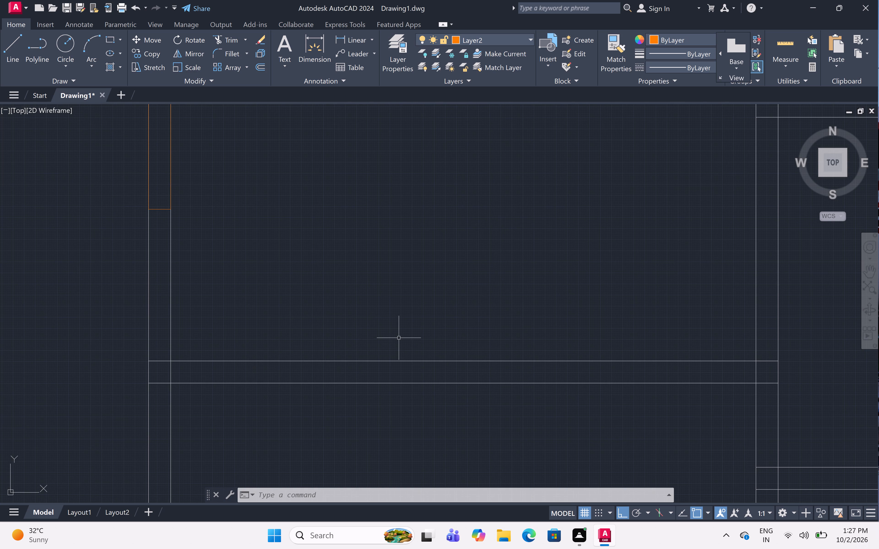
type("l")
key("space")
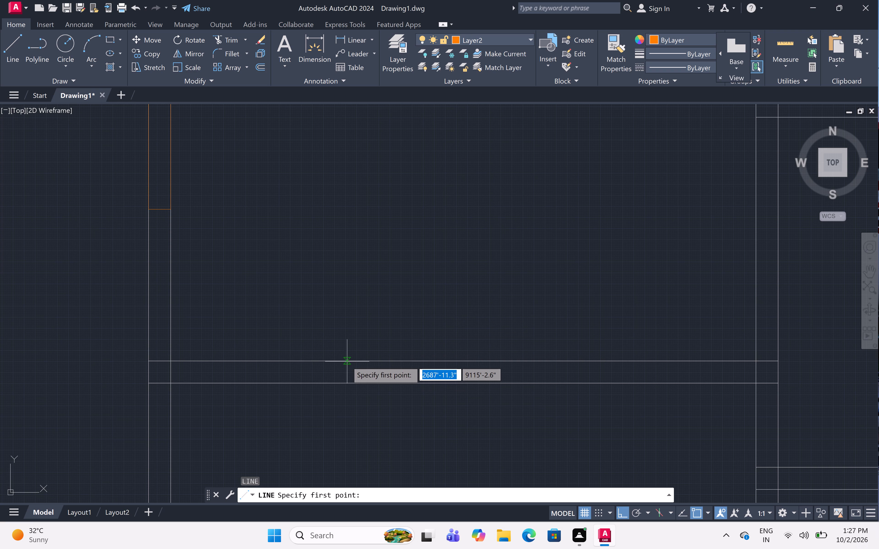
left_click(345, 362)
left_click_drag(344, 385, 347, 384)
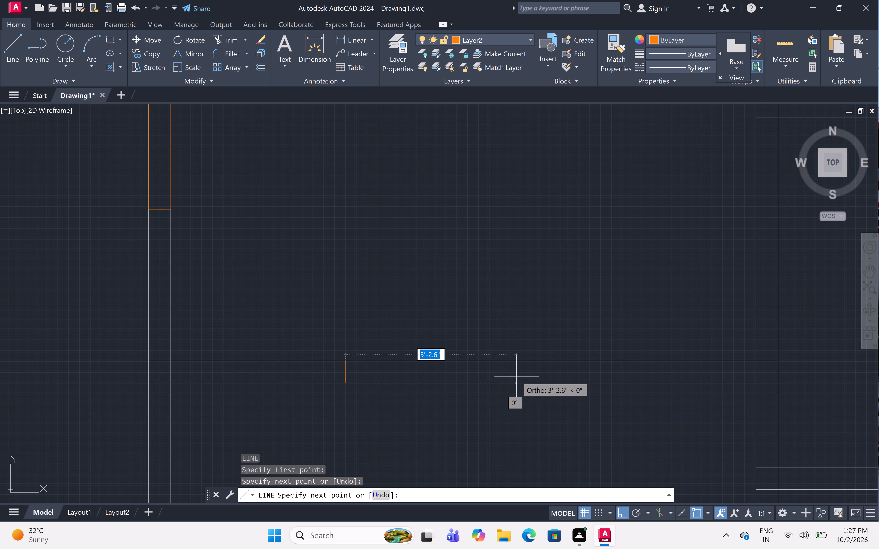
key("5")
type("'")
key("space")
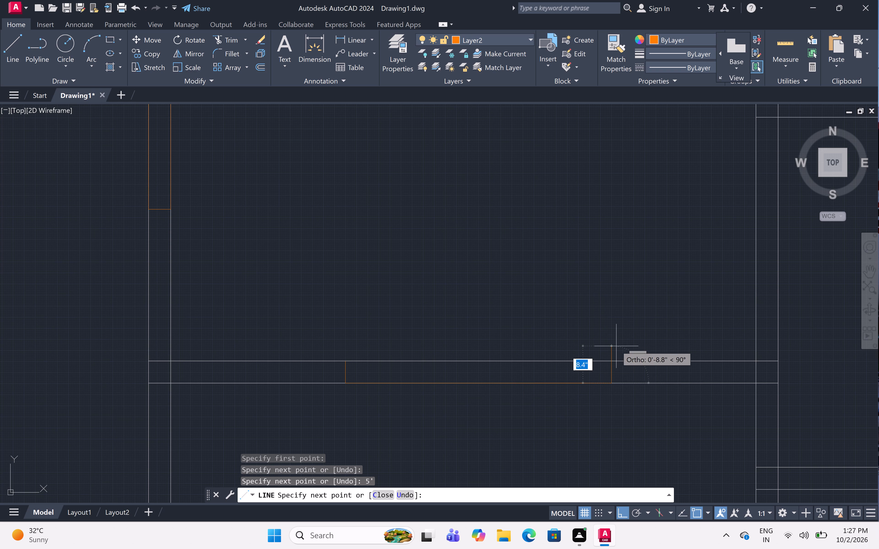
left_click(611, 359)
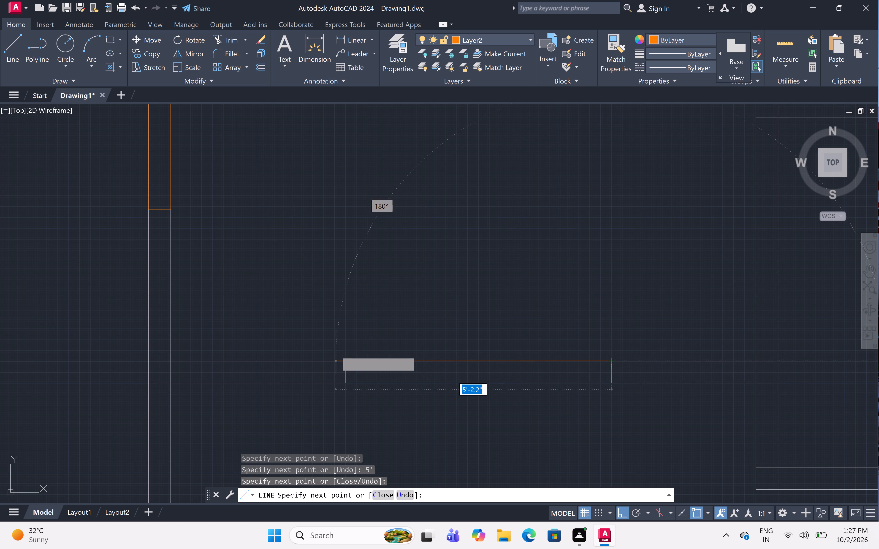
double_click(344, 358)
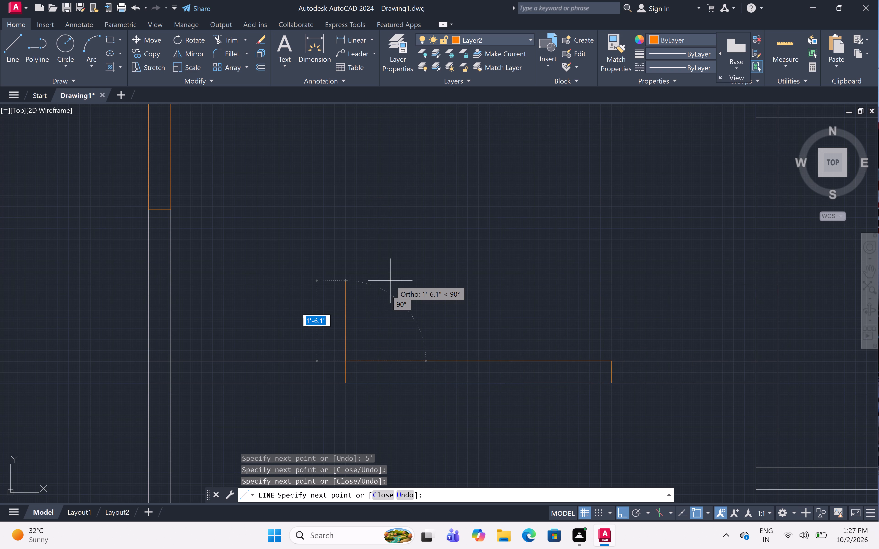
key("Escape")
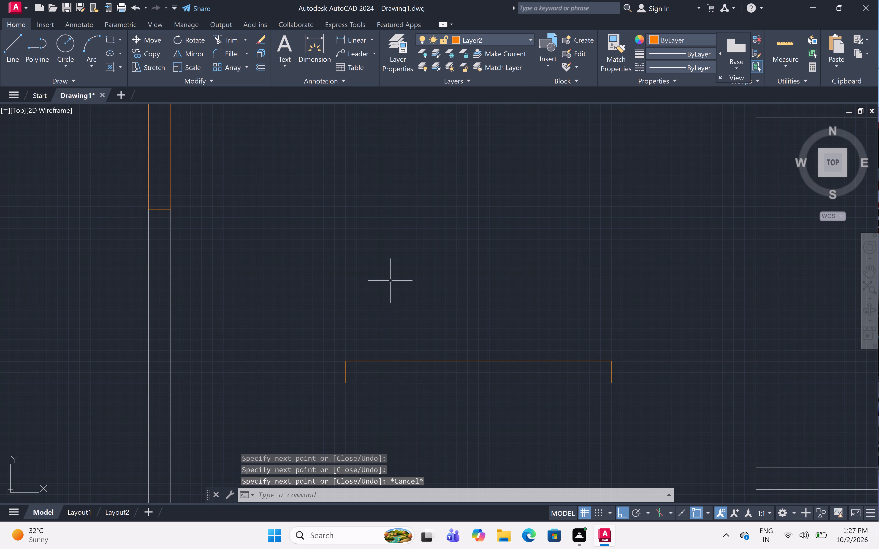
Move the four lines of the 5' opening outline a little over 1 foot west along the lower-left room's south wall.
left_click(344, 376)
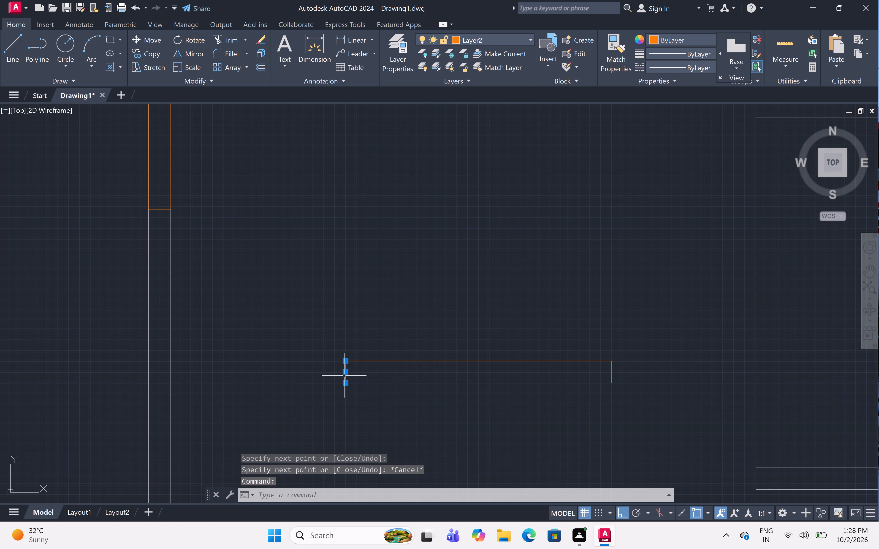
left_click(365, 361)
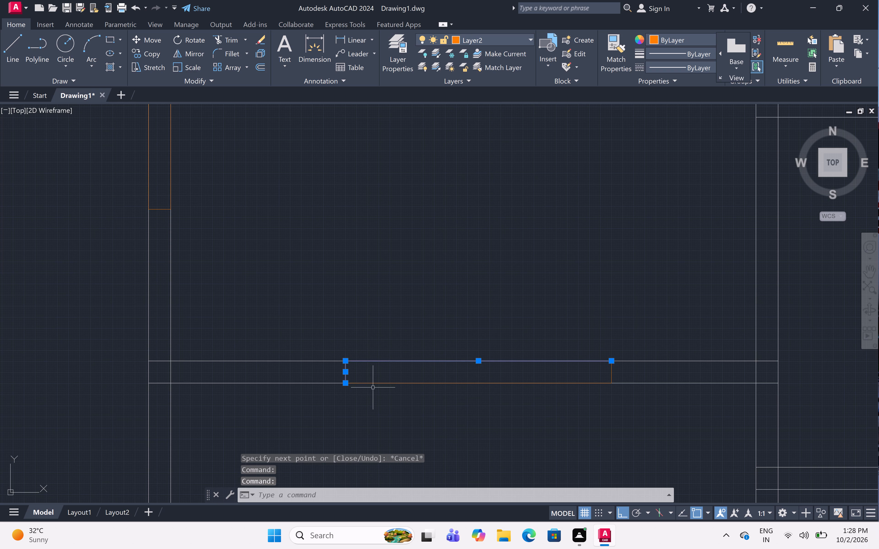
left_click(374, 383)
scroll(626, 376, "up", 2)
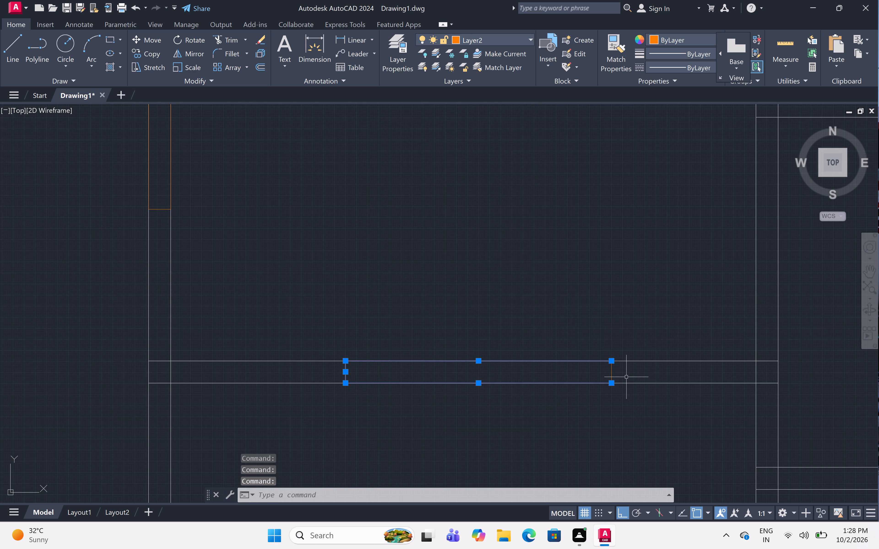
scroll(626, 376, "up", 2)
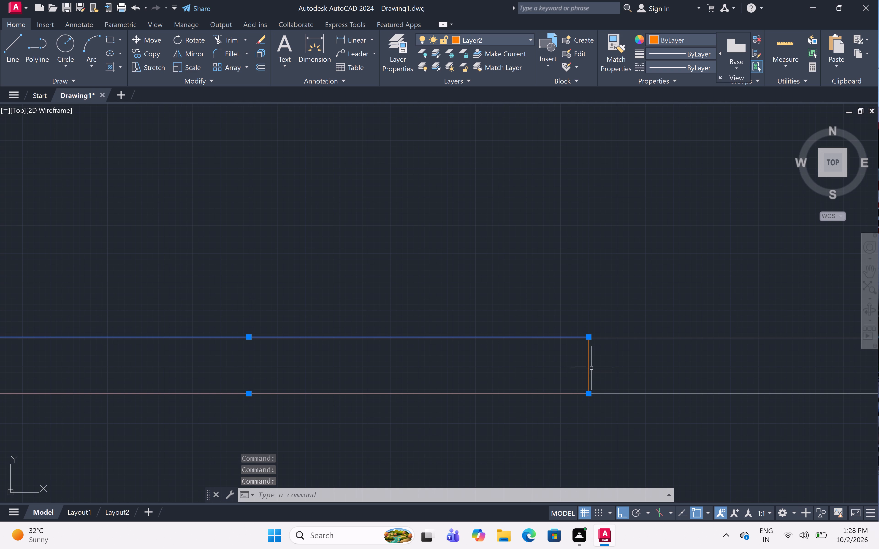
left_click(591, 367)
scroll(481, 362, "down", 1)
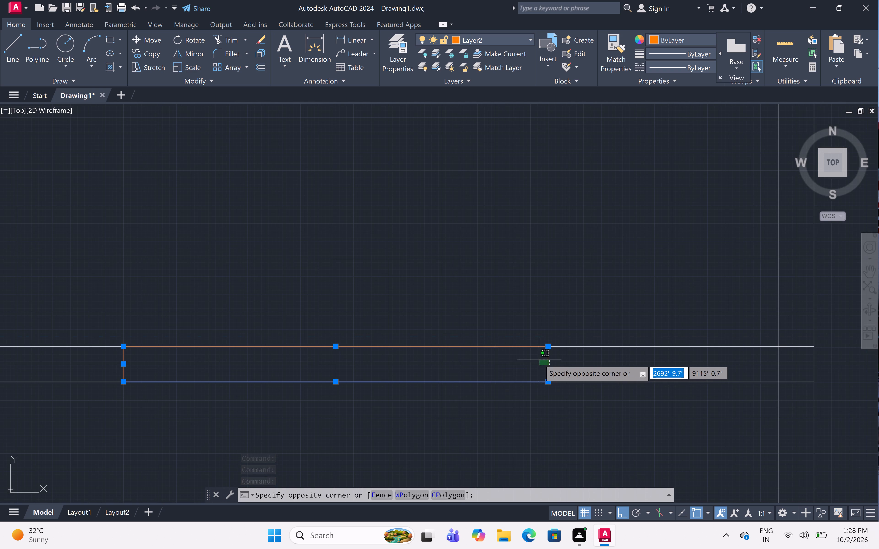
double_click(547, 359)
scroll(541, 359, "down", 1)
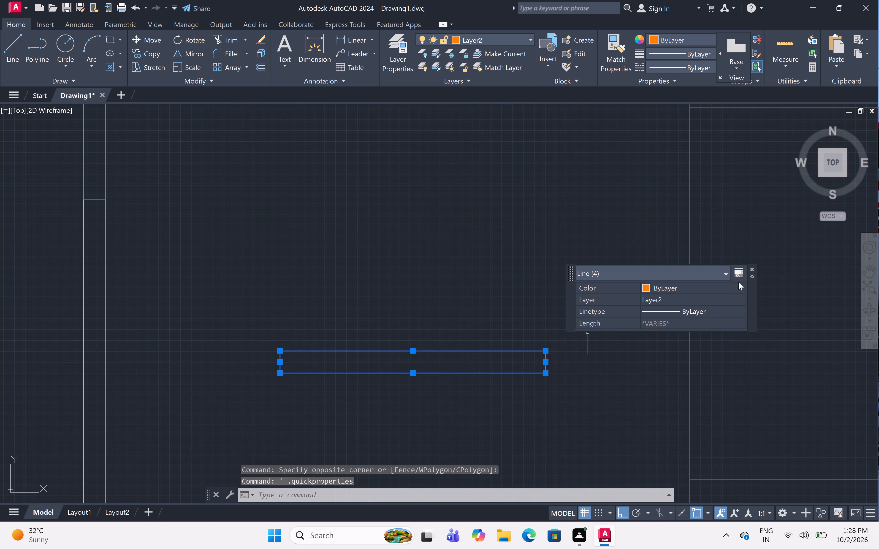
left_click(753, 266)
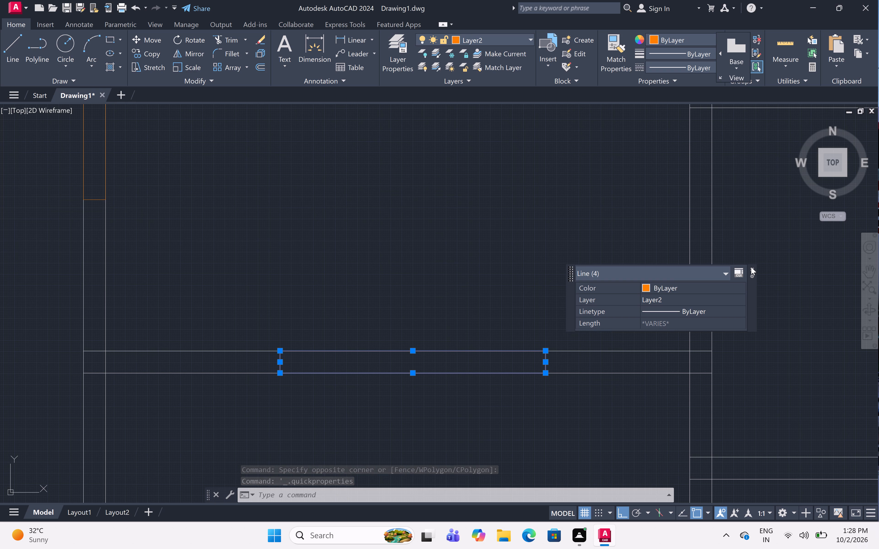
left_click(751, 267)
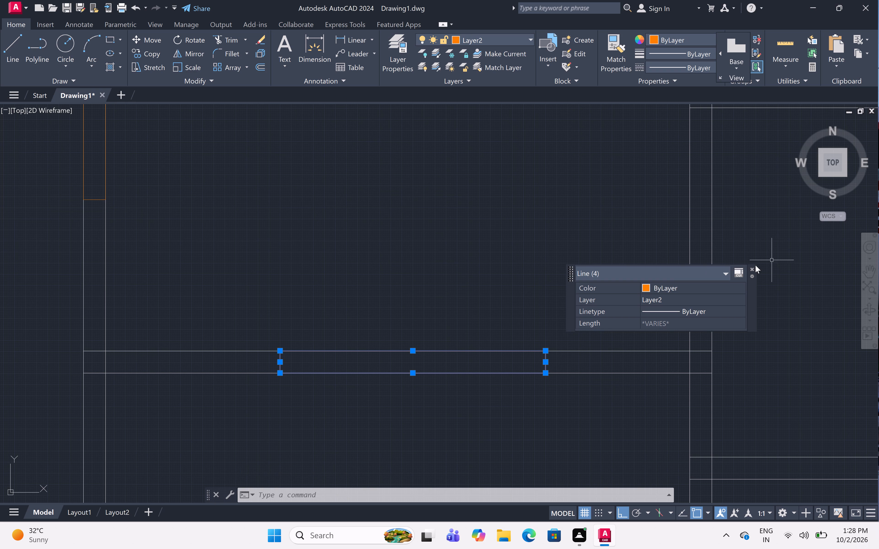
double_click(750, 268)
double_click(735, 318)
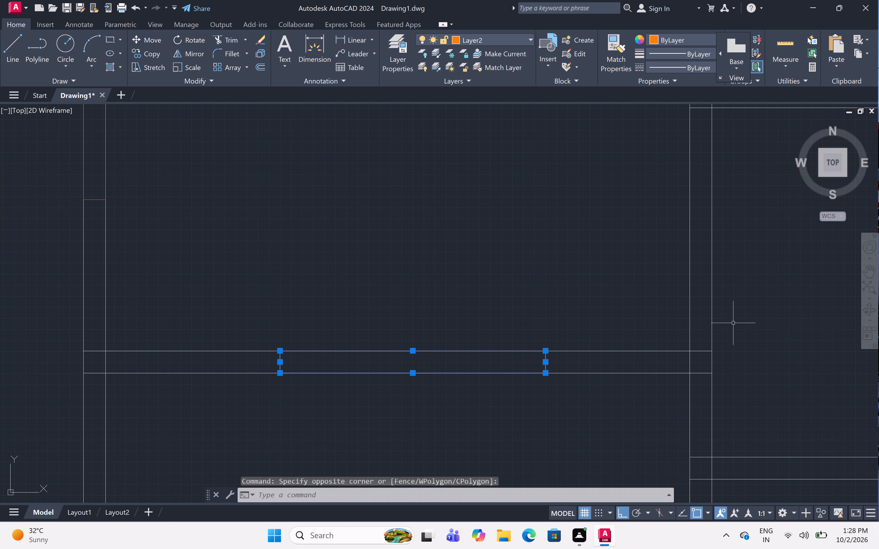
type("m")
key("space")
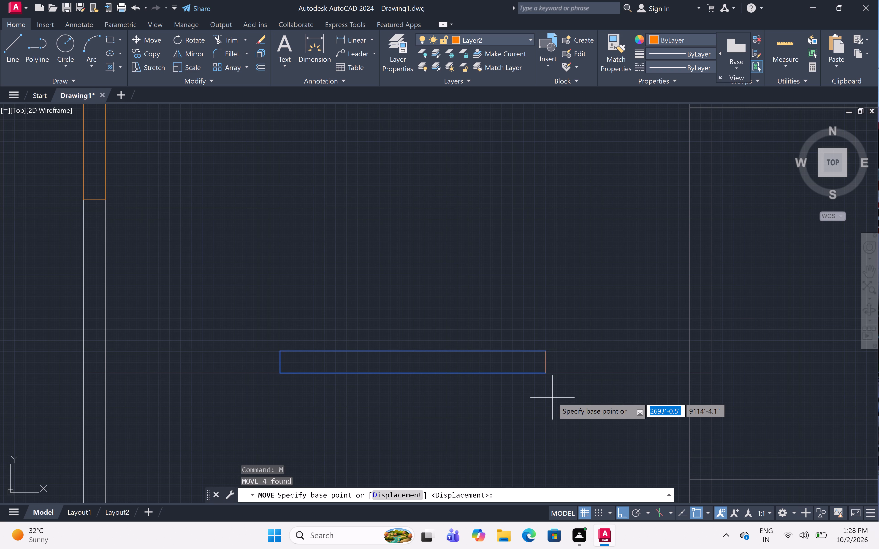
double_click(547, 376)
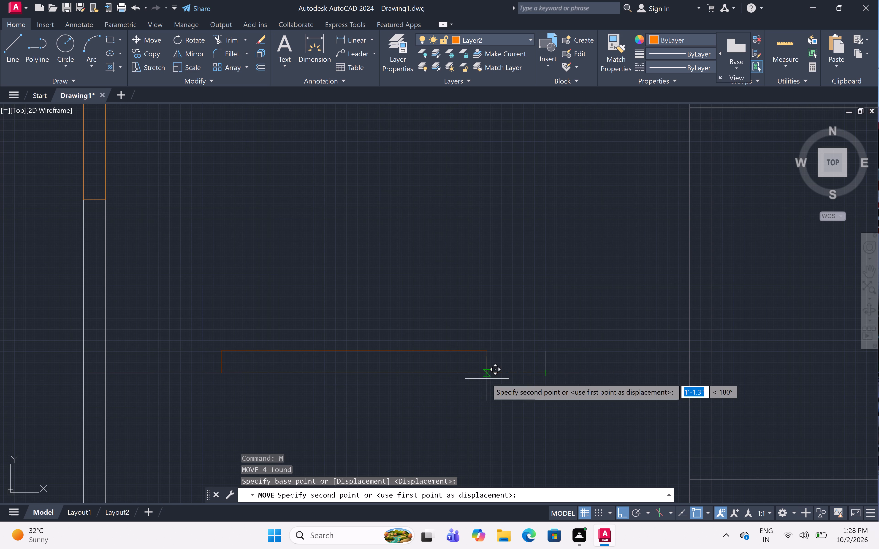
left_click(477, 374)
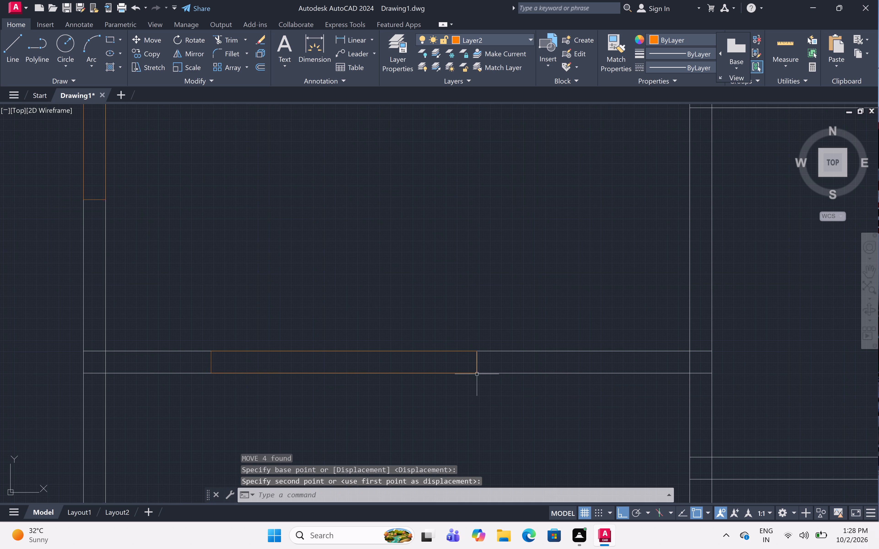
Draw a closed 2' long opening outline within the recessed north wall of the narrow room east of the upper-left room.
scroll(557, 332, "down", 2)
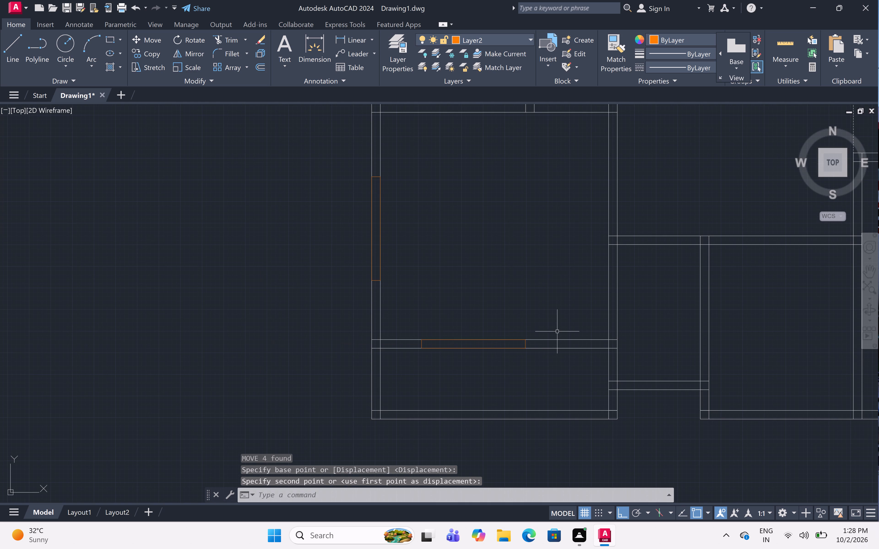
middle_click(568, 315)
middle_click(568, 315)
middle_click(568, 315)
middle_click_drag(568, 315, 520, 353)
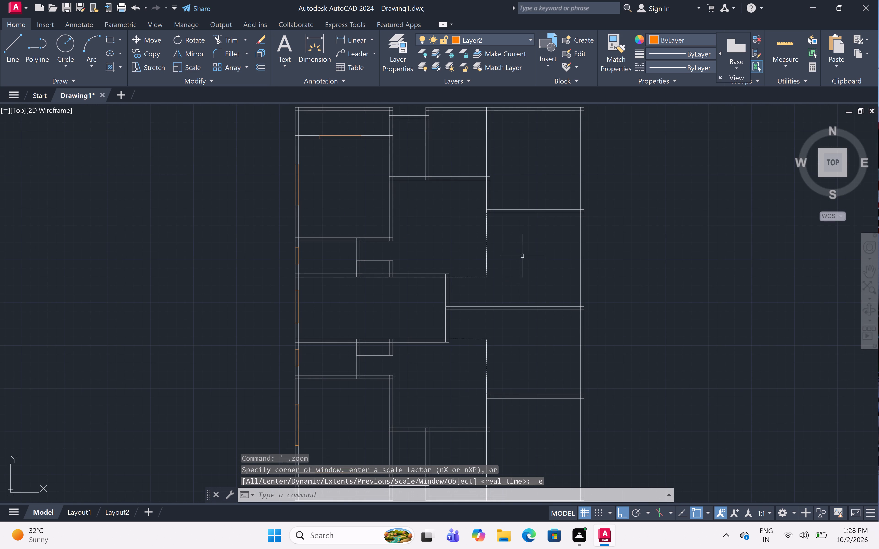
scroll(498, 244, "down", 2)
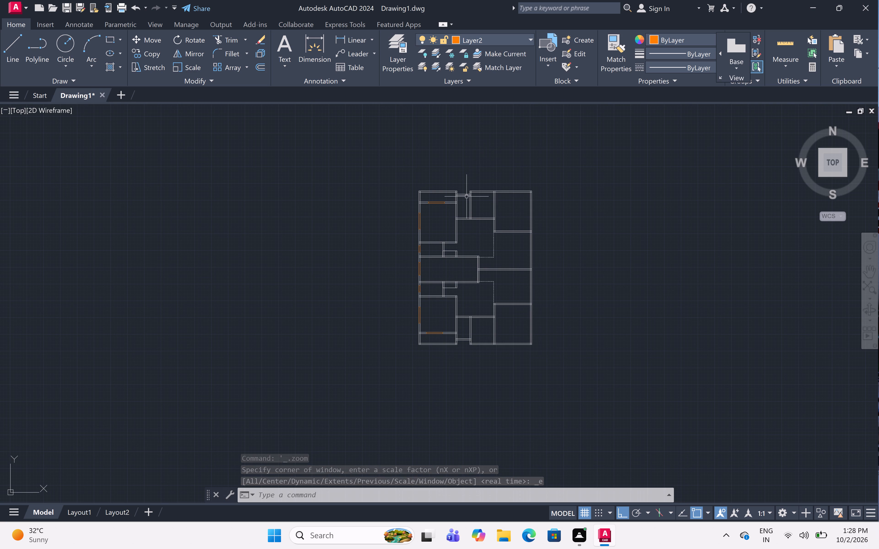
scroll(461, 191, "up", 2)
scroll(461, 191, "down", 2)
scroll(461, 191, "up", 2)
scroll(461, 191, "down", 1)
scroll(461, 191, "up", 2)
scroll(461, 191, "down", 3)
scroll(461, 191, "up", 1)
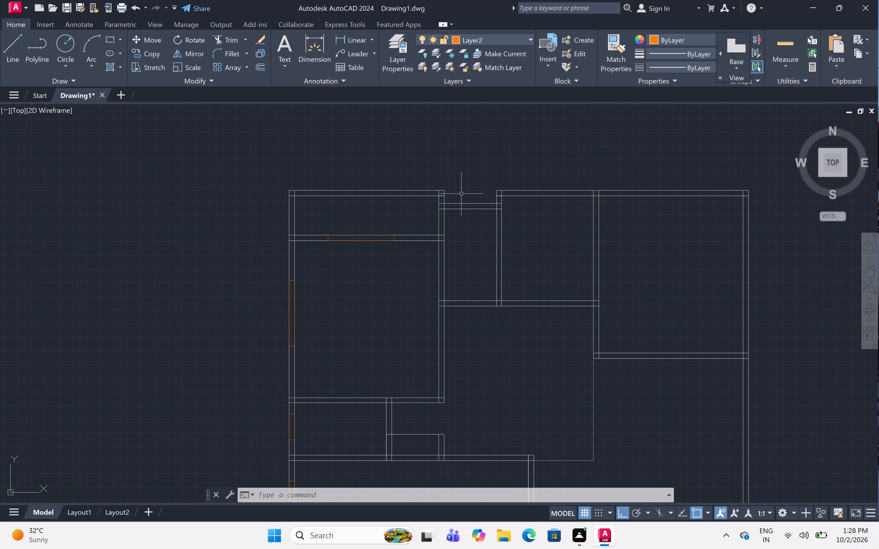
scroll(479, 196, "up", 5)
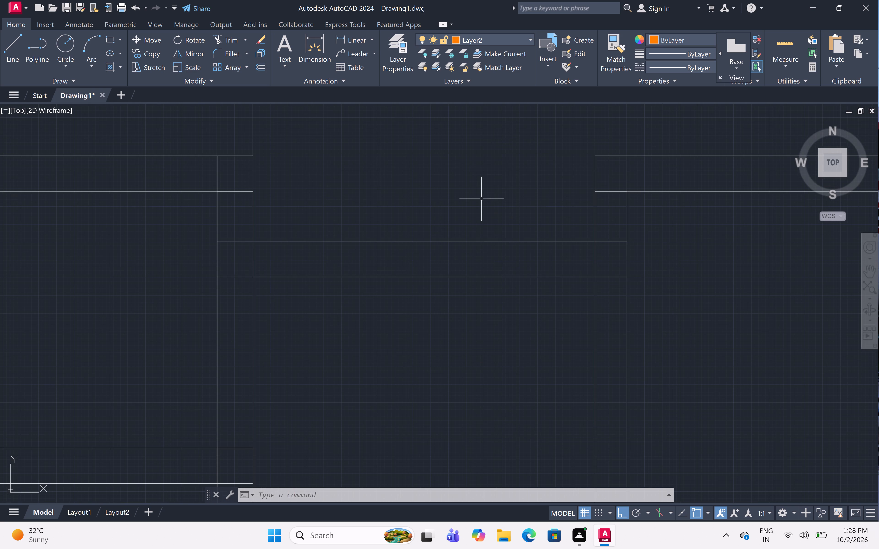
key("l")
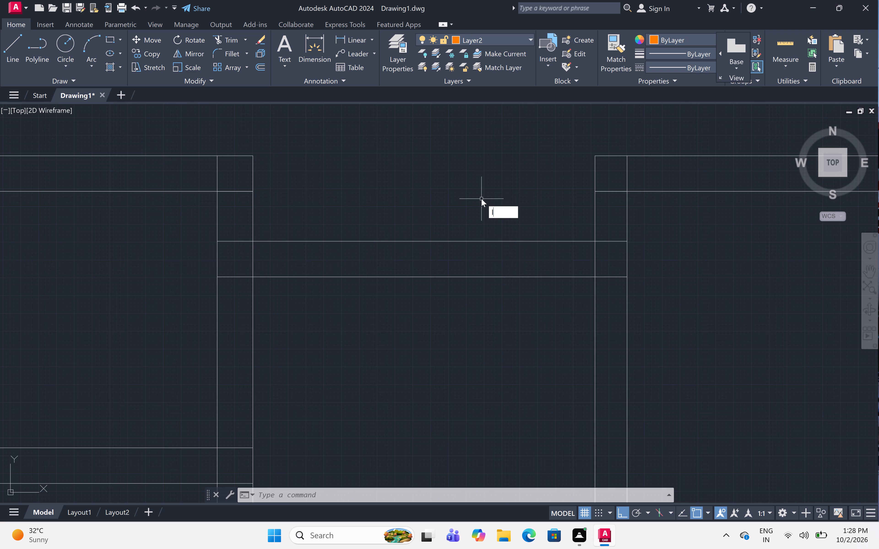
key("space")
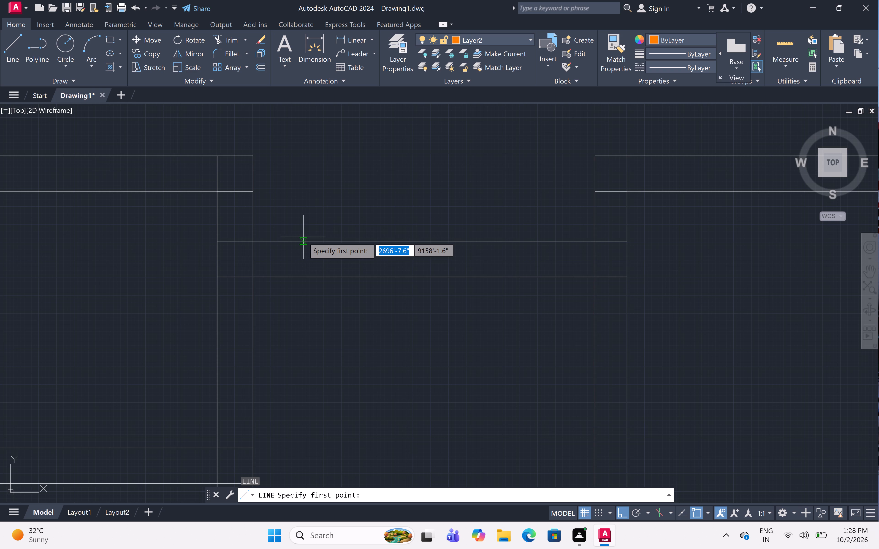
double_click(318, 241)
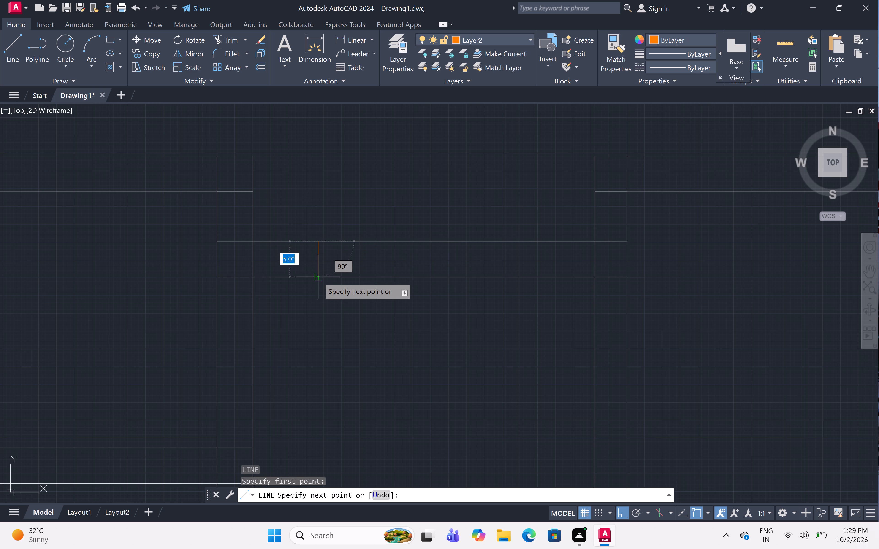
left_click(318, 278)
key("2")
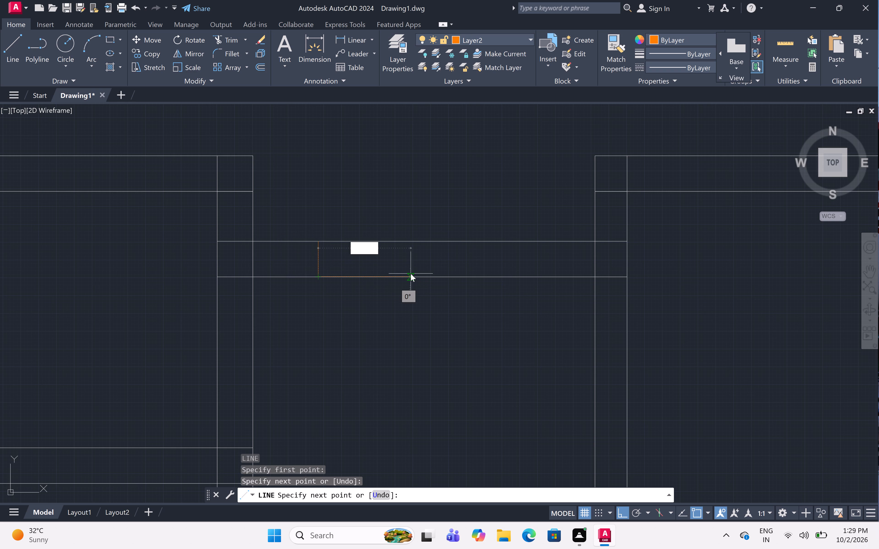
type("'")
key("space")
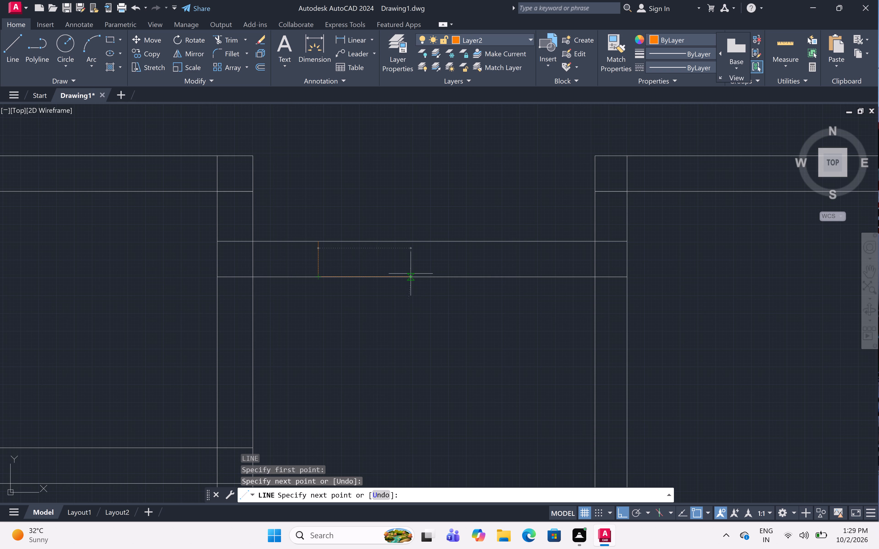
double_click(491, 238)
left_click(319, 241)
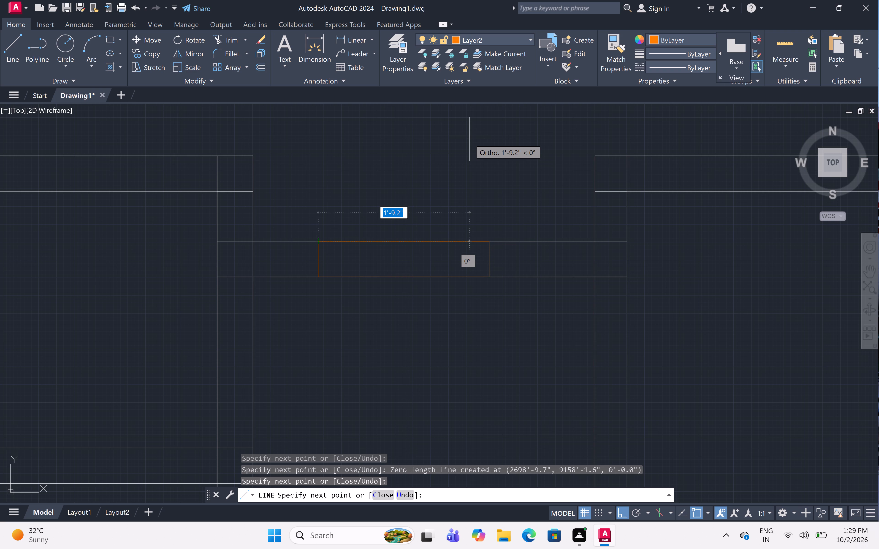
key("space")
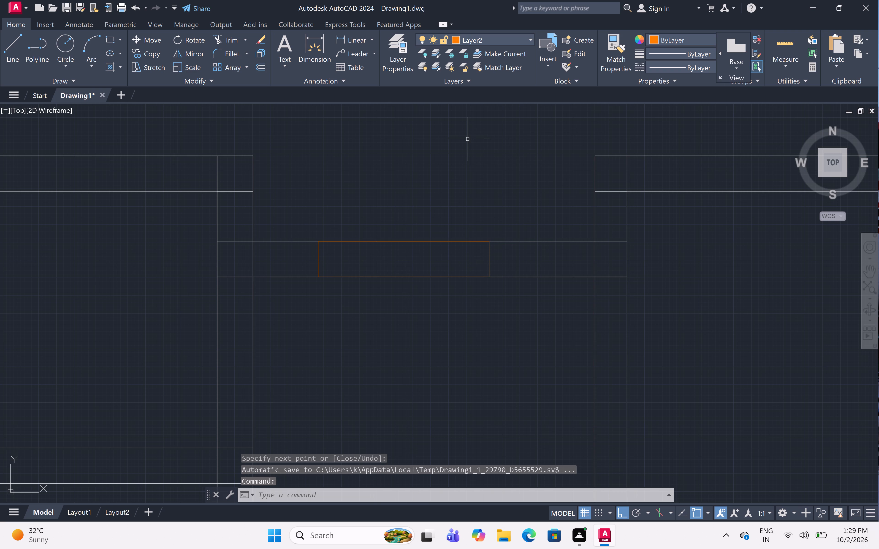
scroll(435, 106, "down", 1)
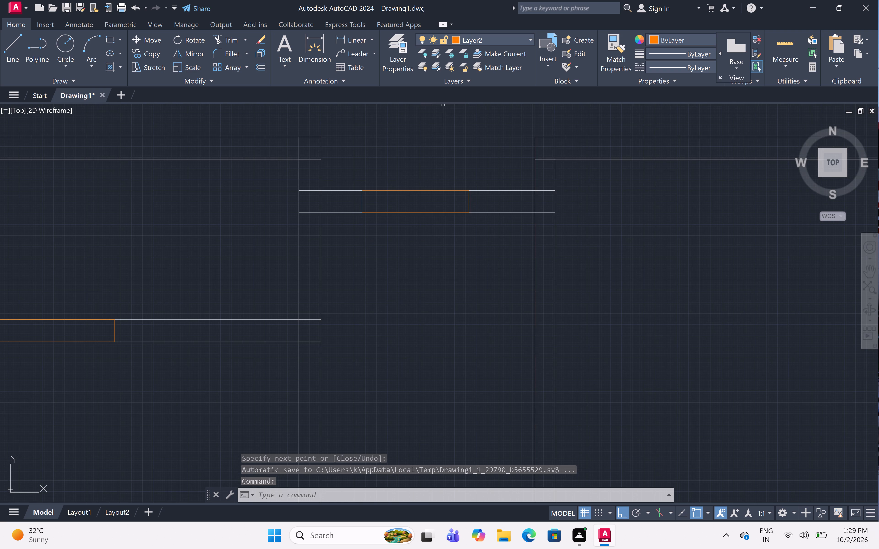
Examine the north side of the plan, from the recessed 2' opening to the upper-right corner room.
middle_click_drag(449, 103, 445, 156)
scroll(445, 155, "down", 1)
scroll(445, 155, "up", 2)
middle_click(450, 153)
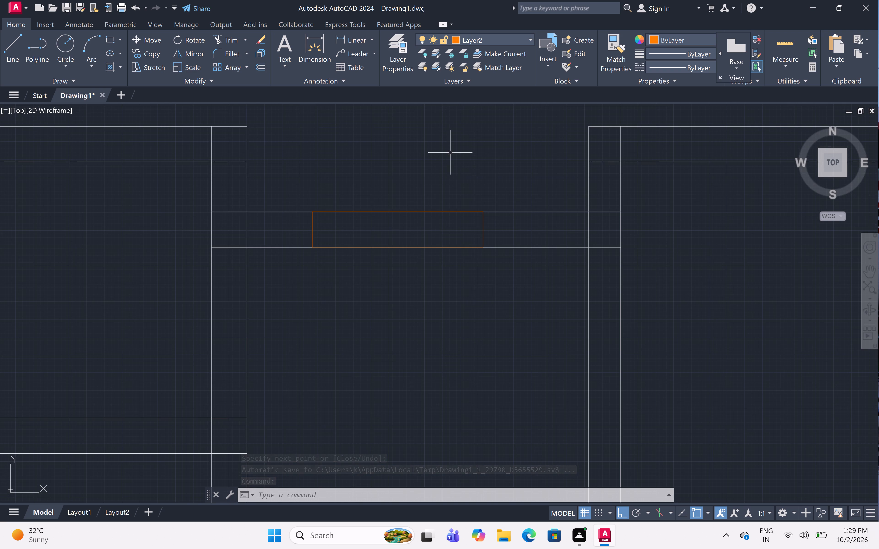
scroll(408, 203, "down", 5)
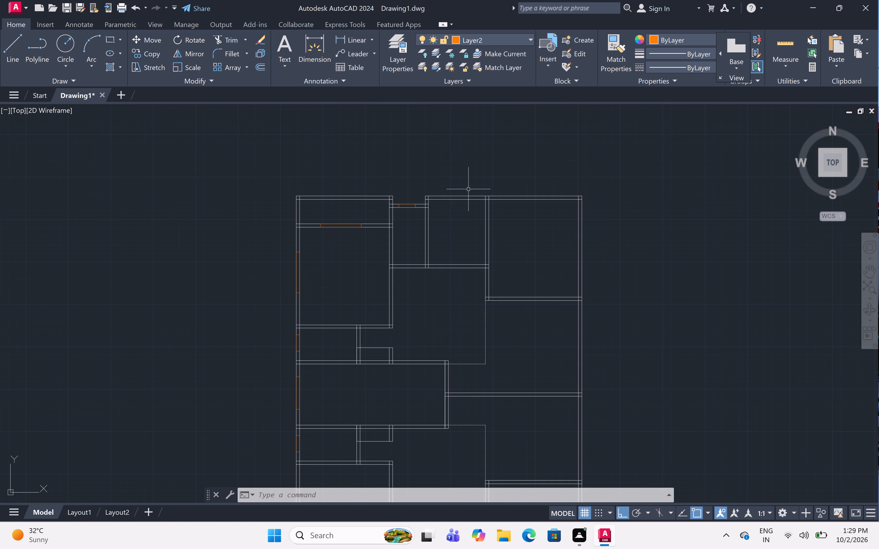
scroll(484, 191, "up", 1)
scroll(484, 191, "down", 1)
scroll(484, 191, "up", 2)
scroll(484, 191, "down", 1)
scroll(484, 191, "up", 1)
scroll(484, 191, "down", 1)
scroll(484, 191, "up", 1)
scroll(484, 191, "down", 1)
scroll(484, 191, "up", 6)
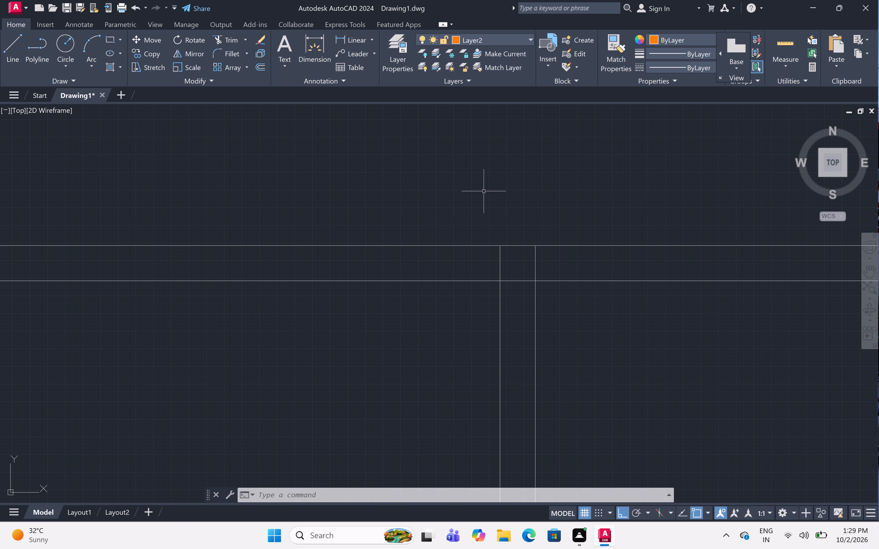
scroll(411, 189, "down", 1)
scroll(411, 189, "up", 1)
scroll(411, 189, "down", 1)
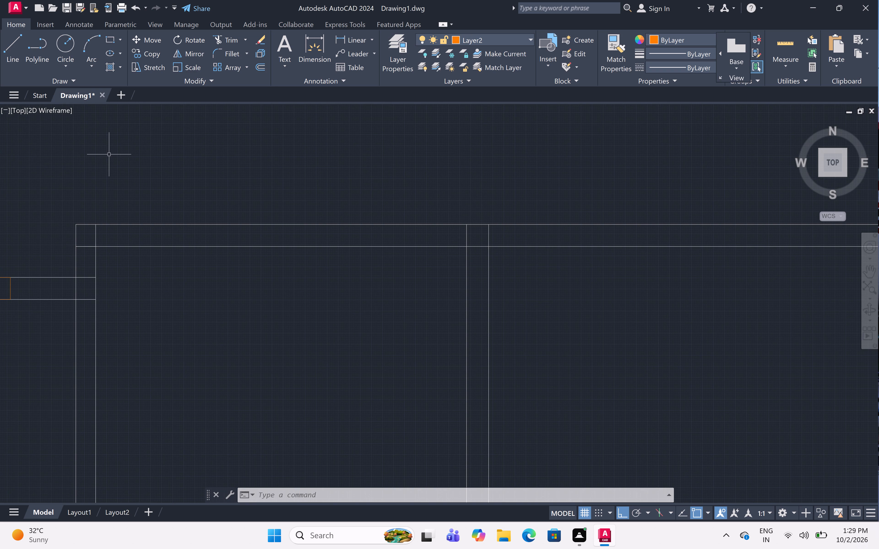
scroll(27, 171, "up", 1)
scroll(27, 171, "down", 4)
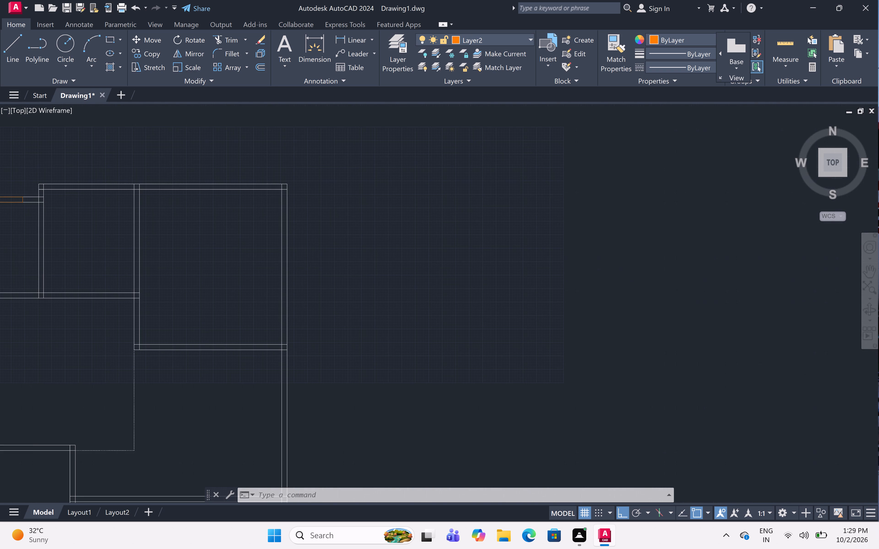
scroll(37, 164, "up", 1)
scroll(37, 164, "down", 2)
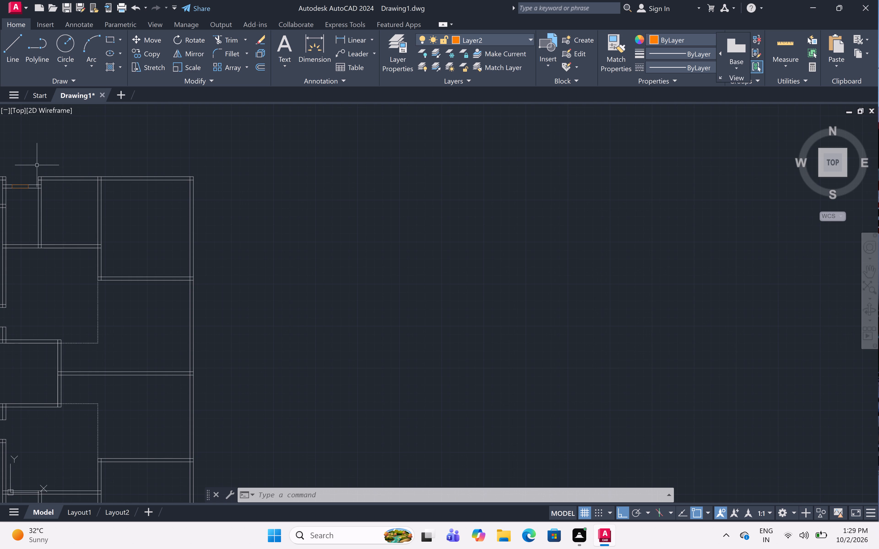
middle_click_drag(57, 165, 474, 244)
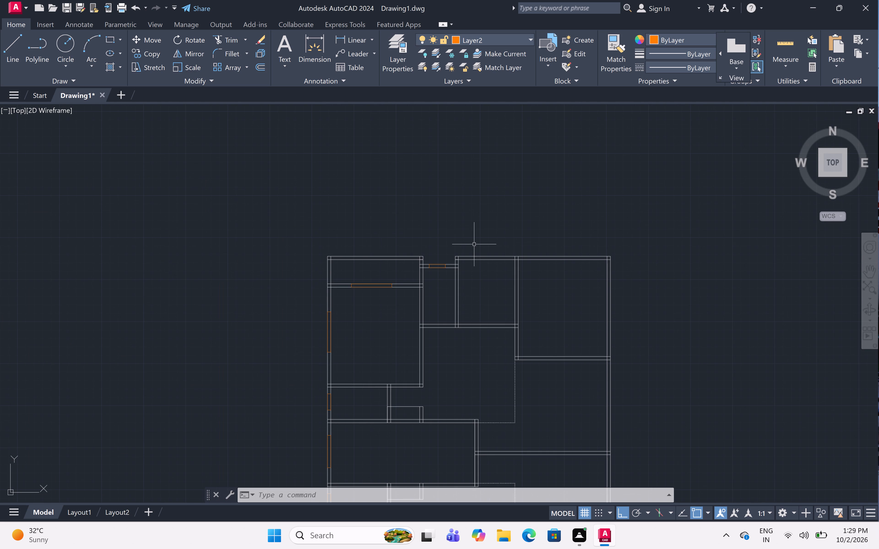
middle_click_drag(474, 244, 441, 221)
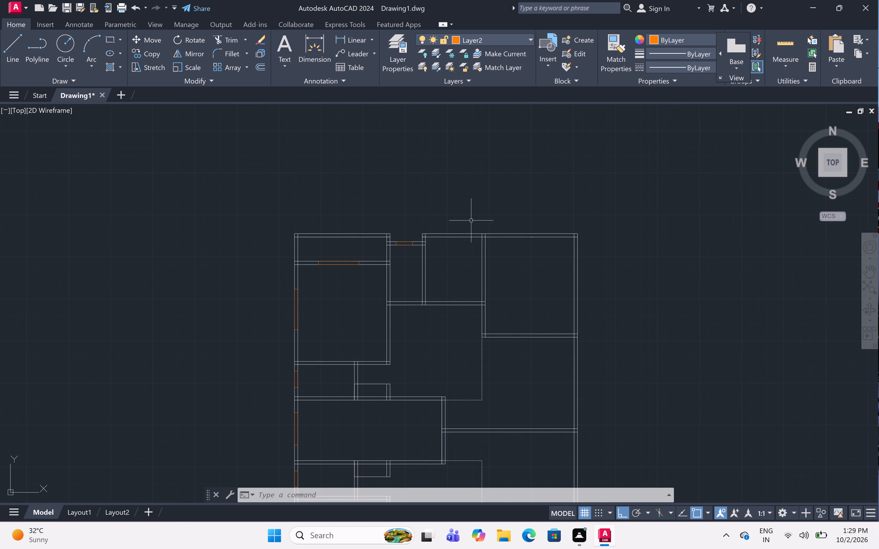
Draw a closed 4' long opening outline across the north wall of the room just east of the narrow room, using the Line command.
scroll(466, 240, "up", 1)
scroll(466, 240, "down", 1)
scroll(466, 240, "up", 3)
scroll(476, 204, "up", 2)
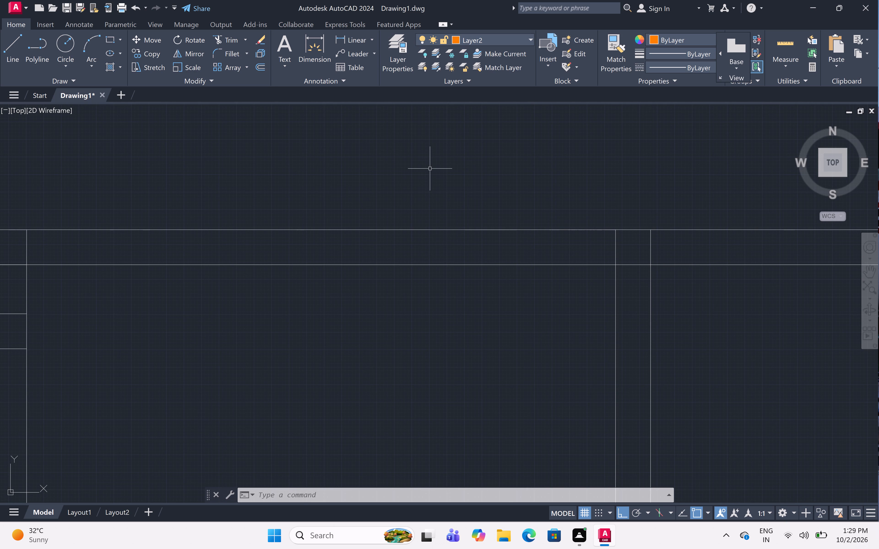
type("l")
key("space")
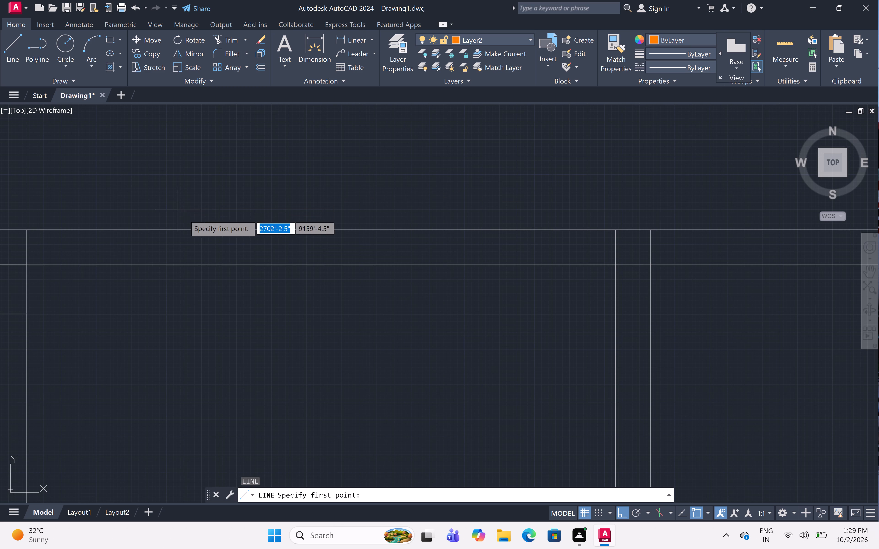
left_click(182, 229)
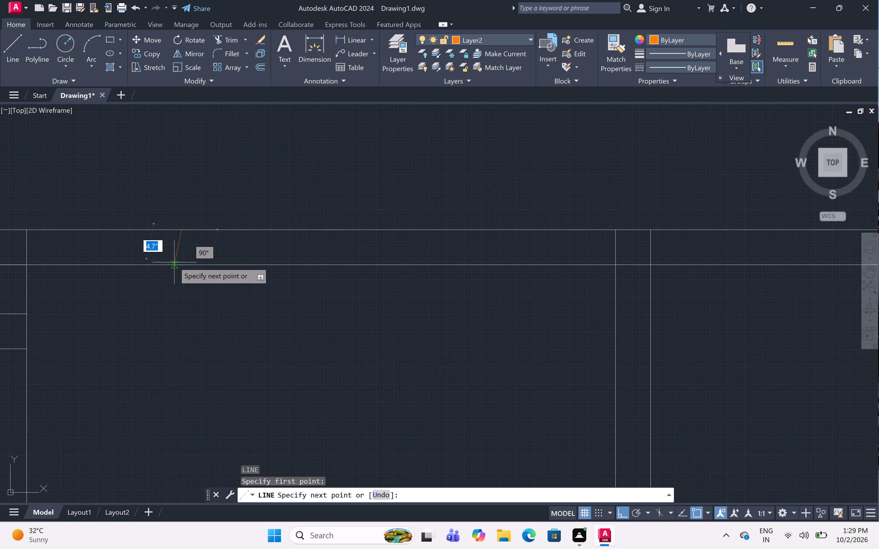
left_click(180, 266)
left_click_drag(184, 266, 192, 266)
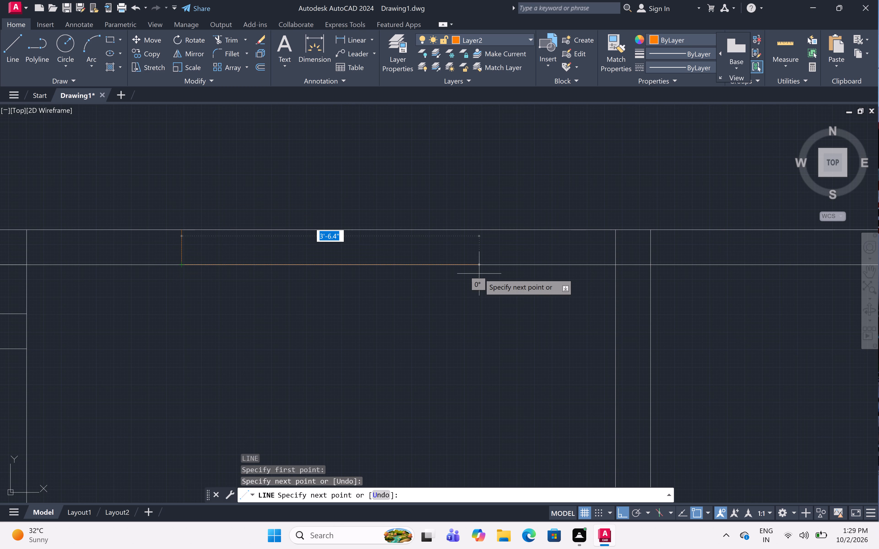
key("4")
type("'")
key("space")
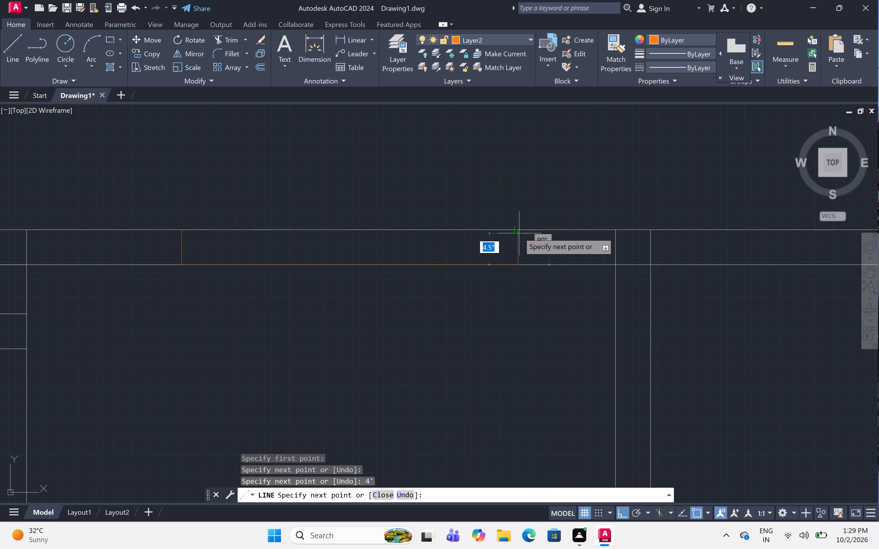
left_click_drag(519, 228, 514, 228)
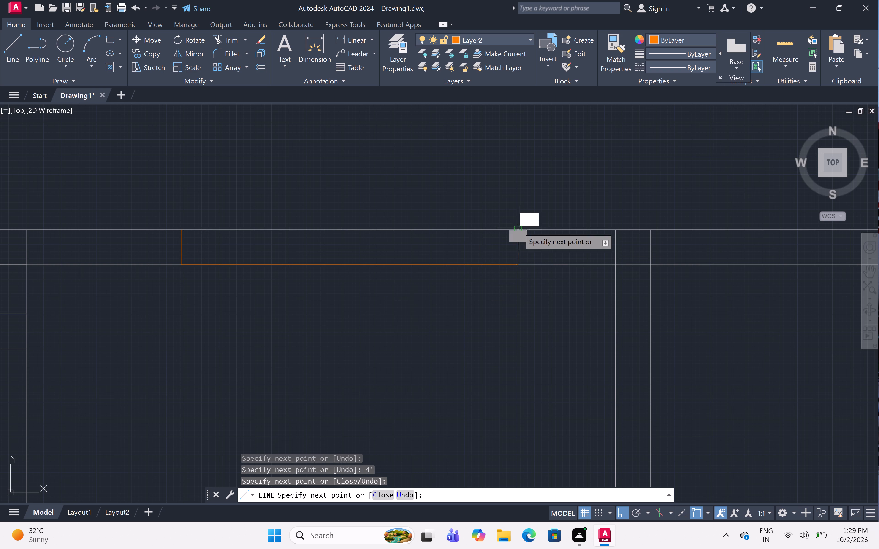
left_click(177, 228)
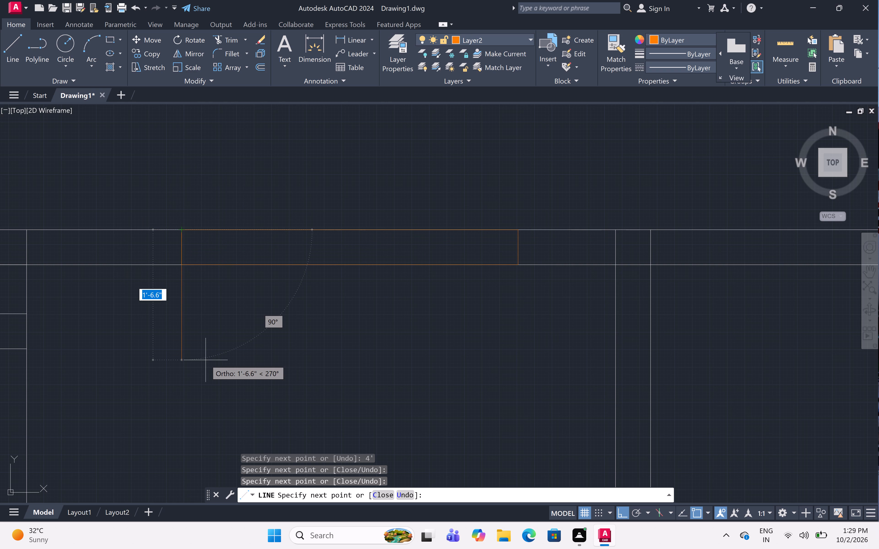
key("space")
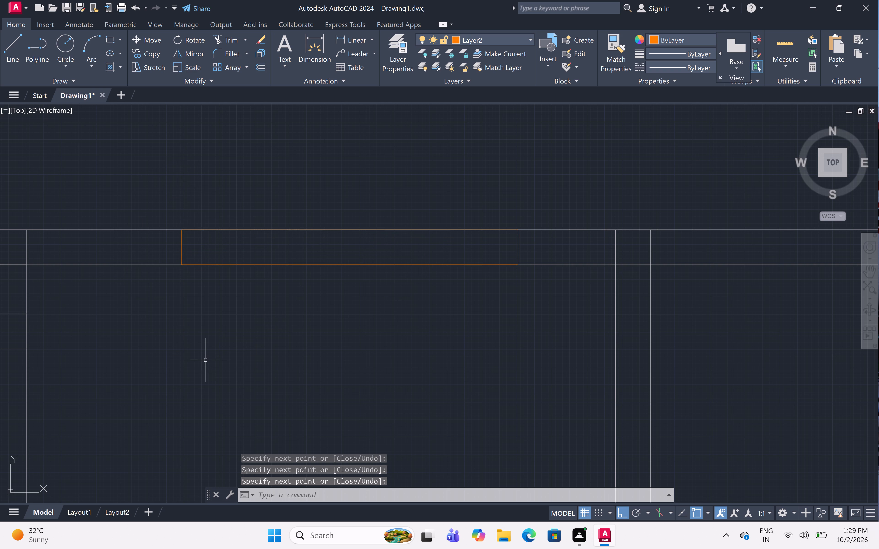
Draw a closed 5' long opening outline across the thickness of the upper-right corner room's north wall.
scroll(239, 272, "down", 4)
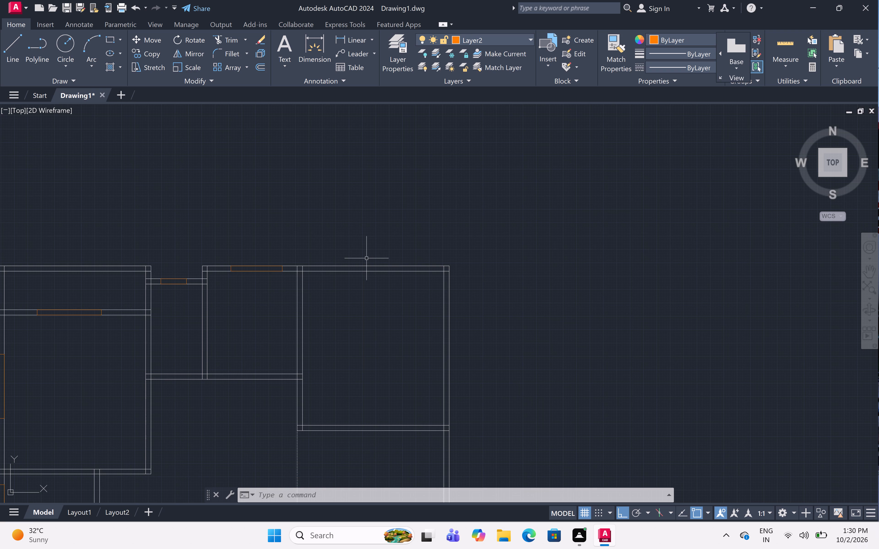
scroll(385, 270, "up", 1)
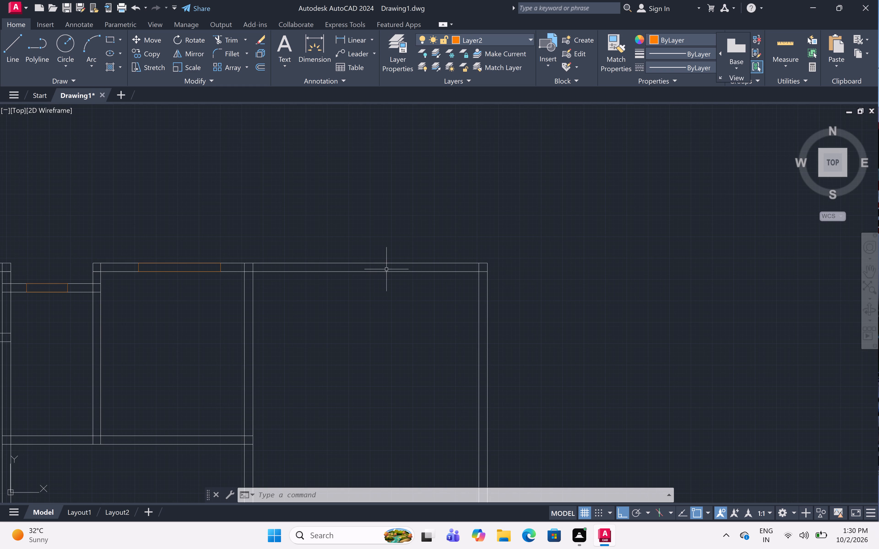
scroll(395, 262, "down", 1)
scroll(395, 262, "up", 2)
scroll(411, 257, "down", 1)
scroll(411, 257, "up", 2)
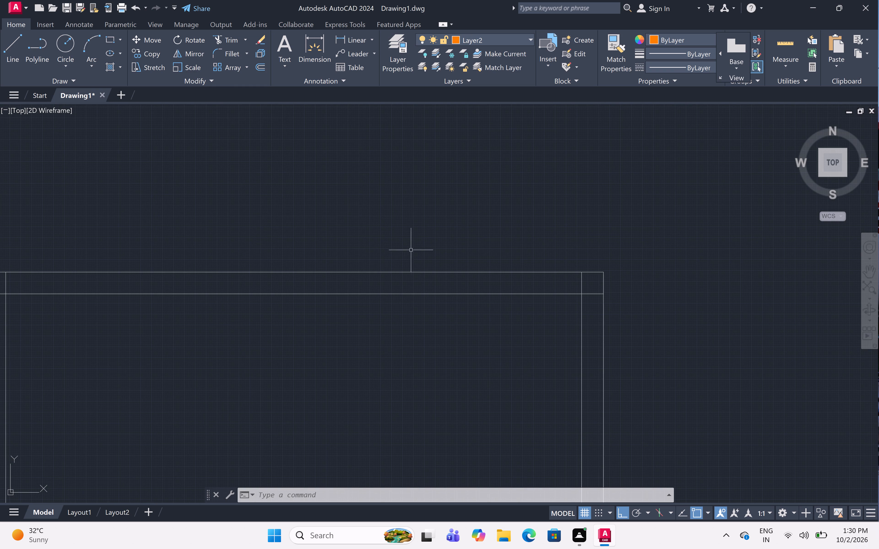
scroll(371, 232, "down", 1)
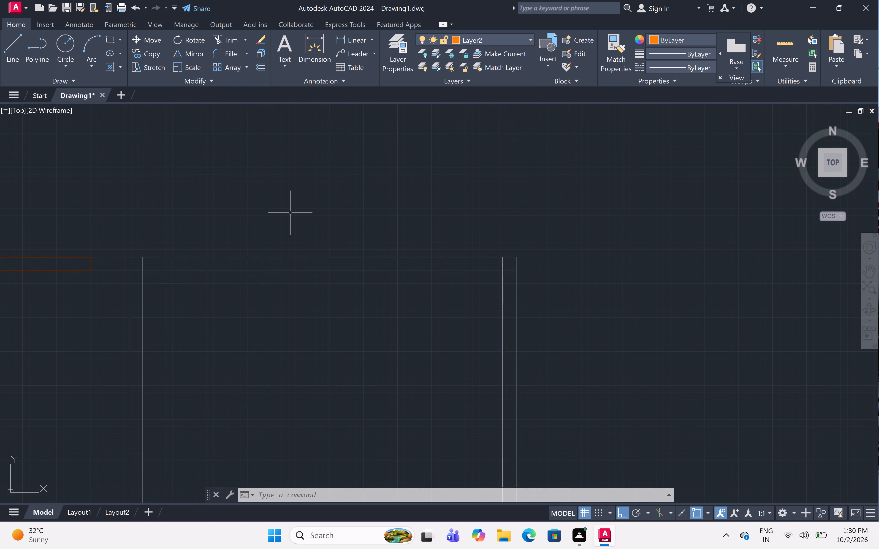
type("l")
key("space")
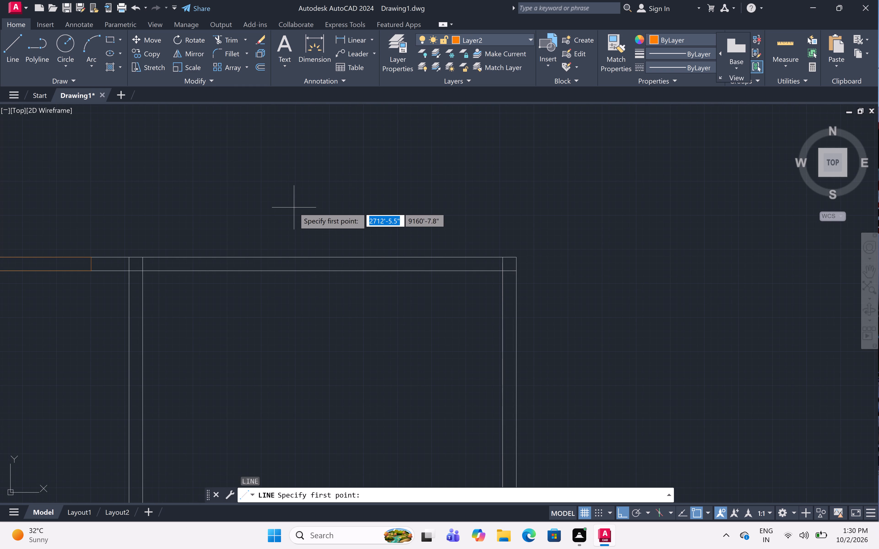
double_click(198, 259)
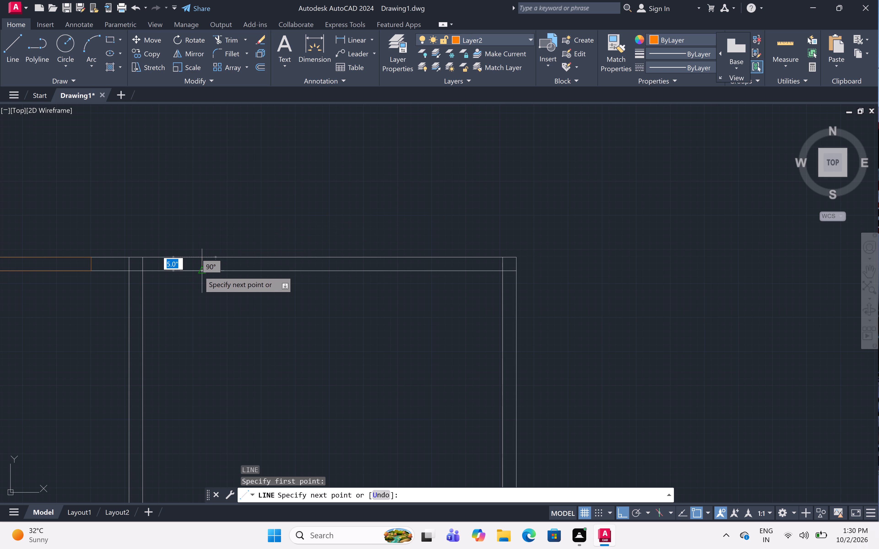
double_click(199, 271)
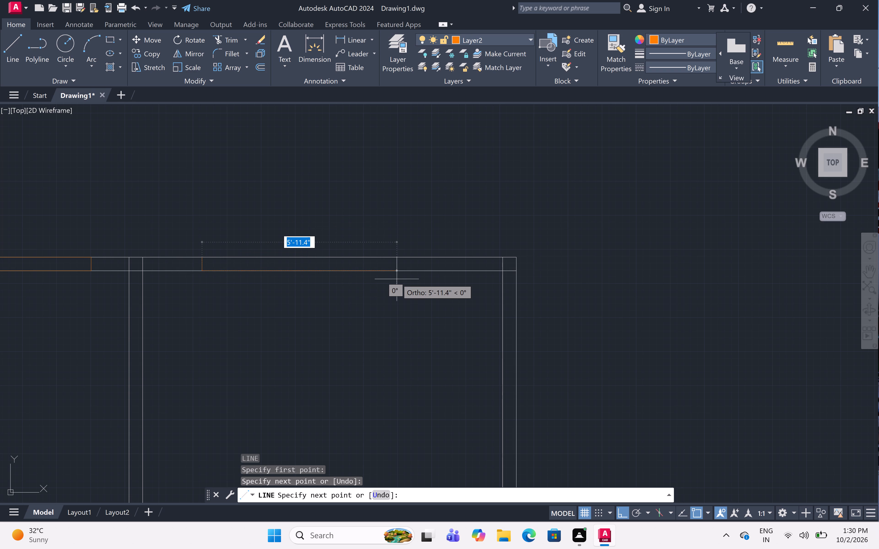
type("5'")
key("space")
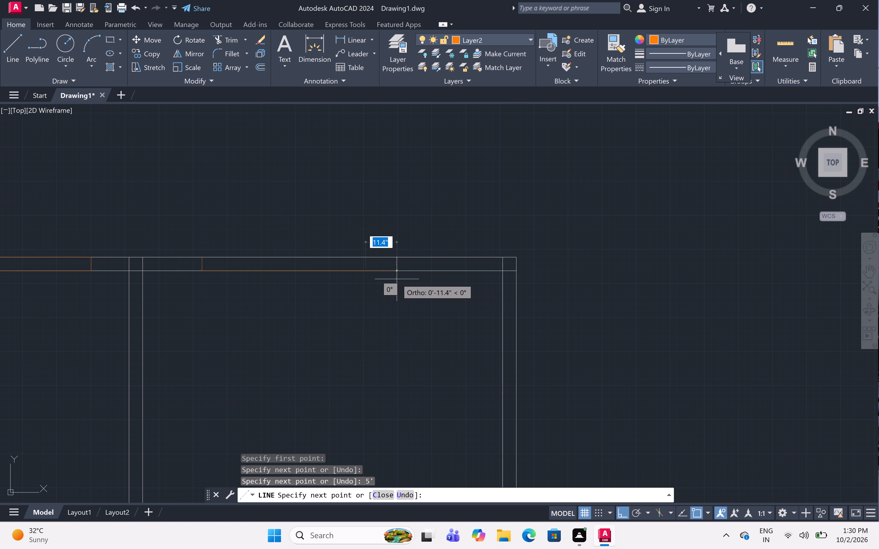
double_click(367, 258)
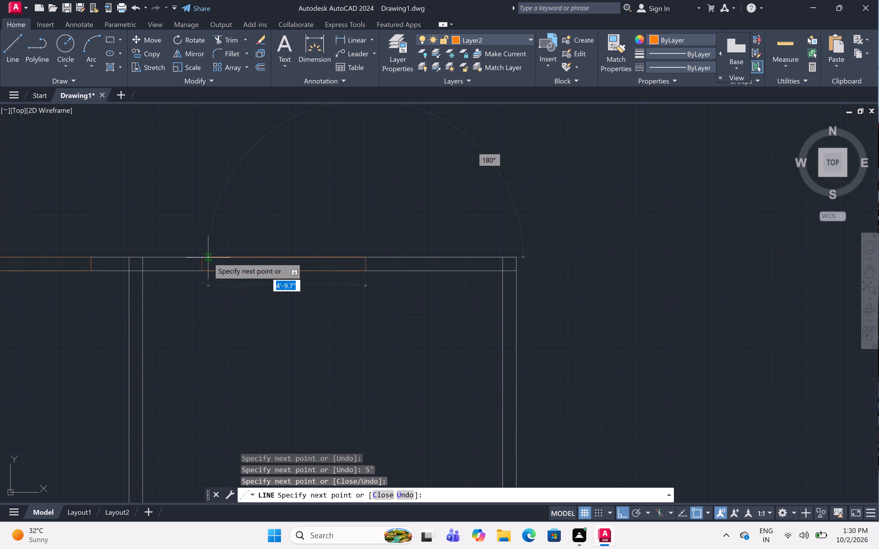
double_click(204, 256)
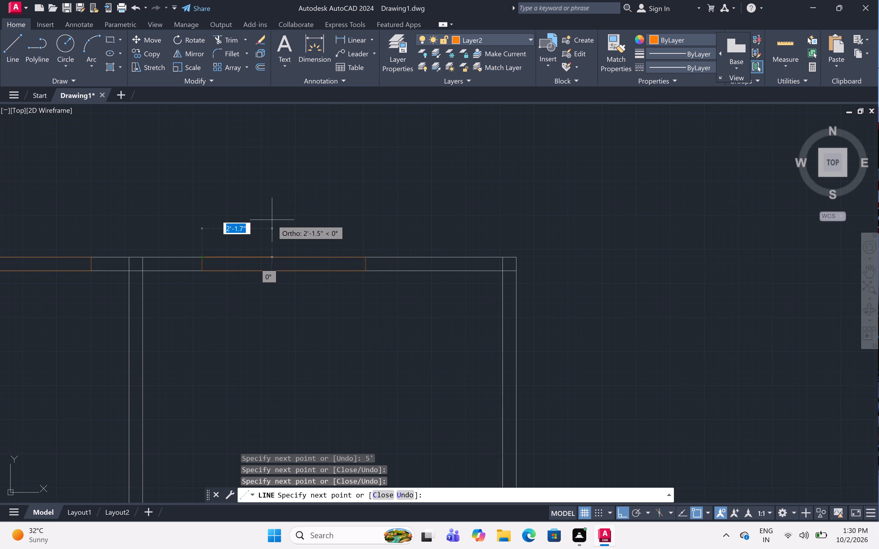
key("space")
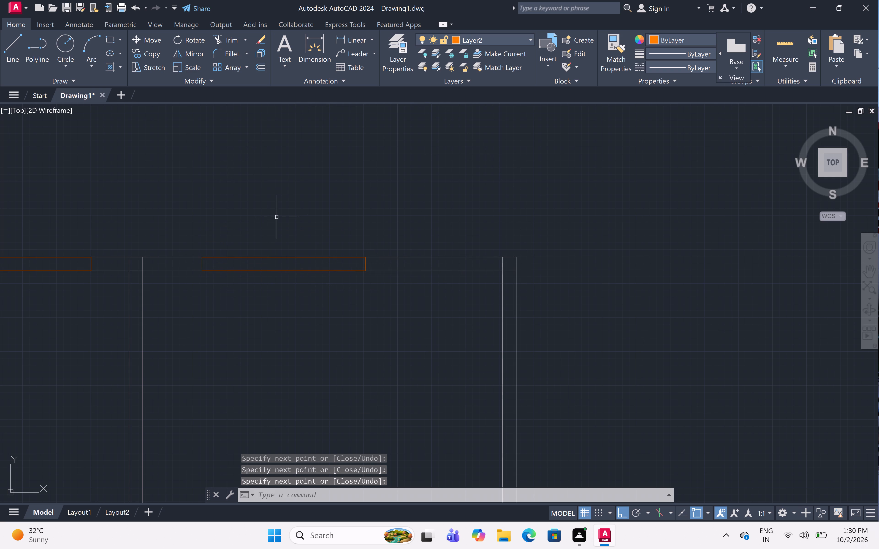
Draw a closed 4' long opening outline across the thickness of the upper-right corner room's east wall, using the Line command.
scroll(339, 254, "down", 2)
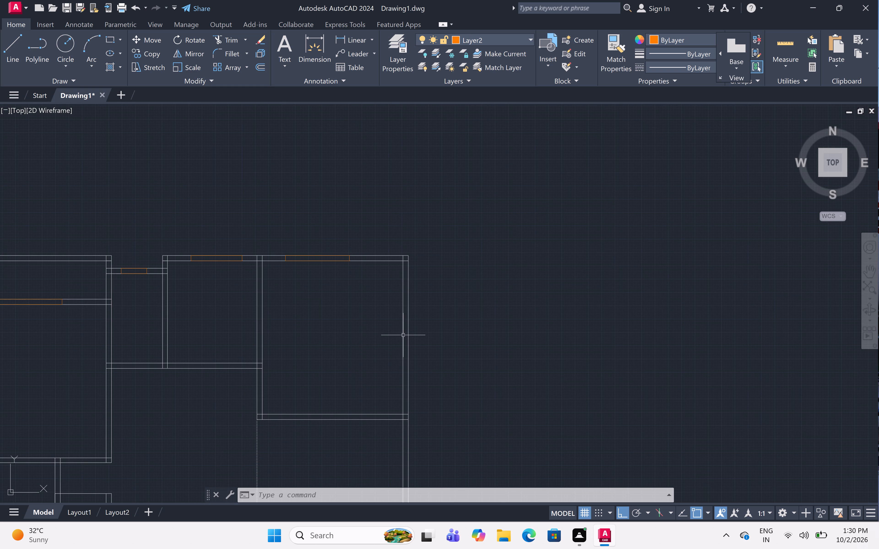
scroll(398, 361, "up", 1)
scroll(398, 361, "down", 1)
scroll(398, 361, "up", 1)
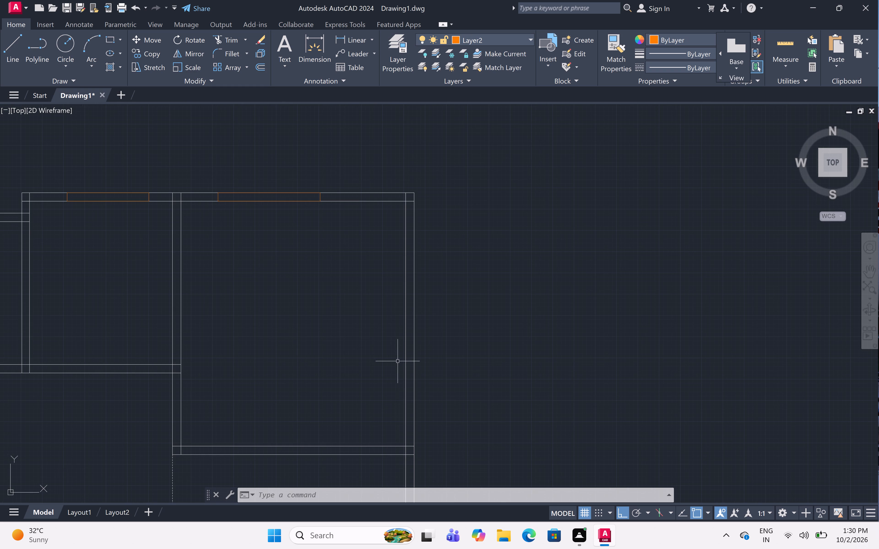
type("l")
key("space")
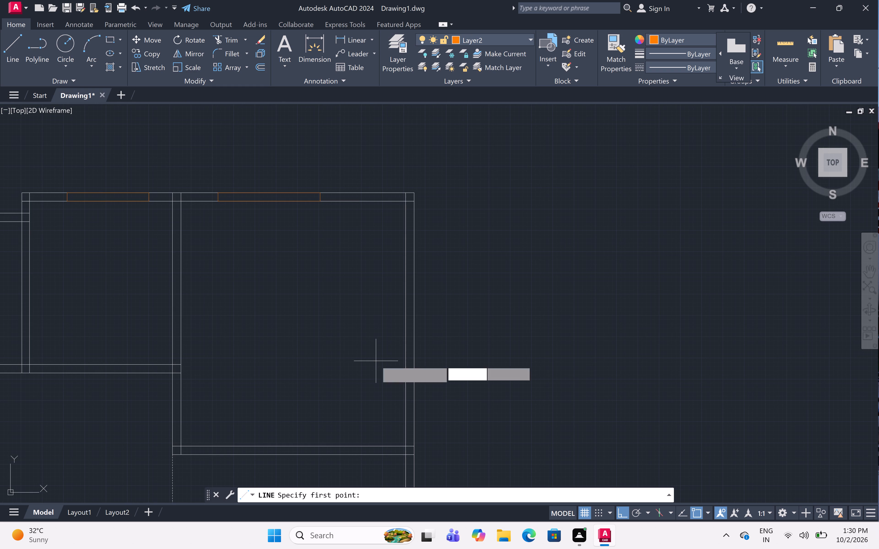
left_click(406, 296)
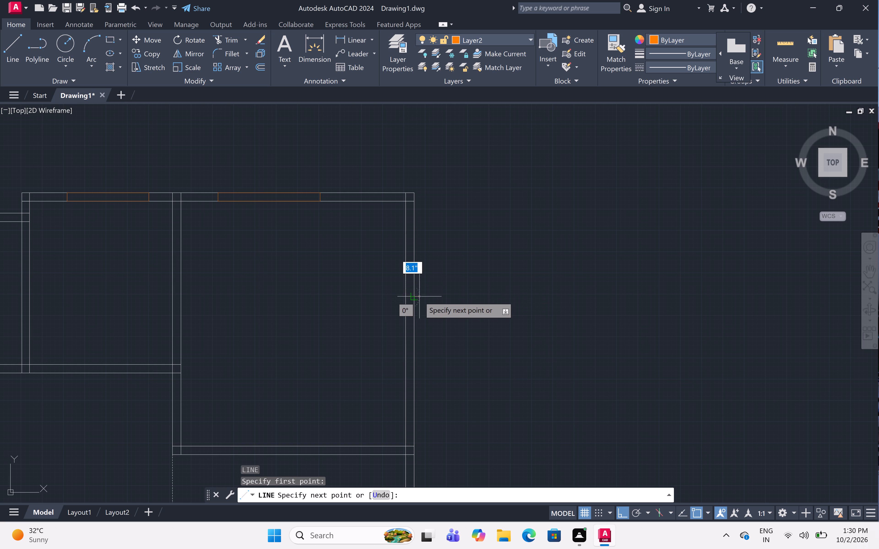
double_click(417, 299)
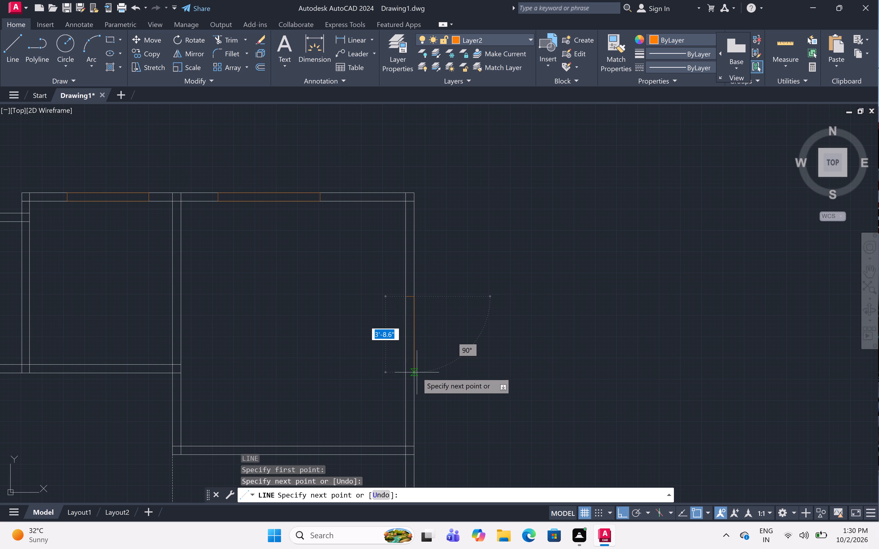
key("4")
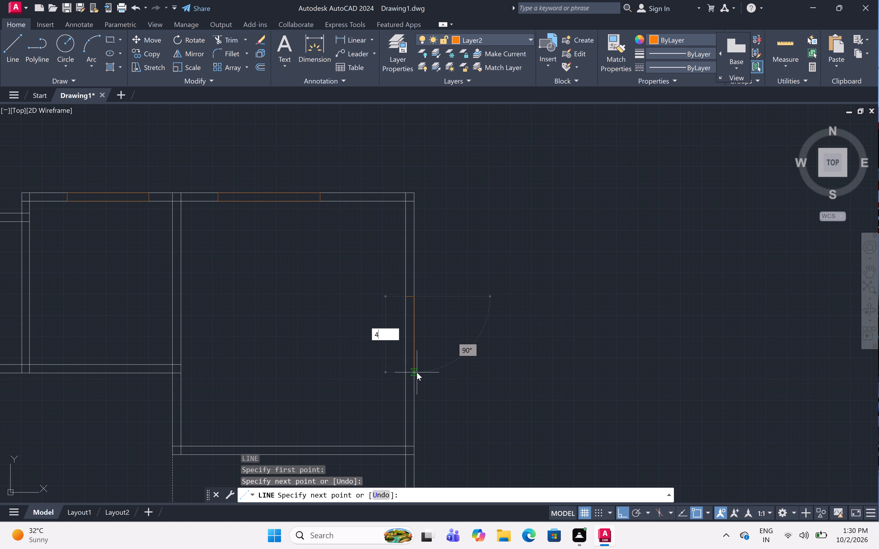
type("'")
key("space")
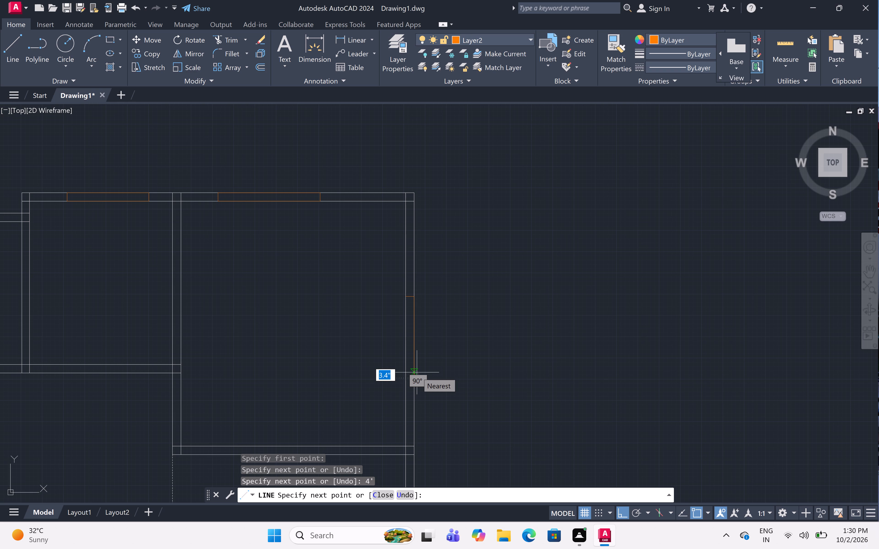
left_click(404, 377)
left_click(405, 375)
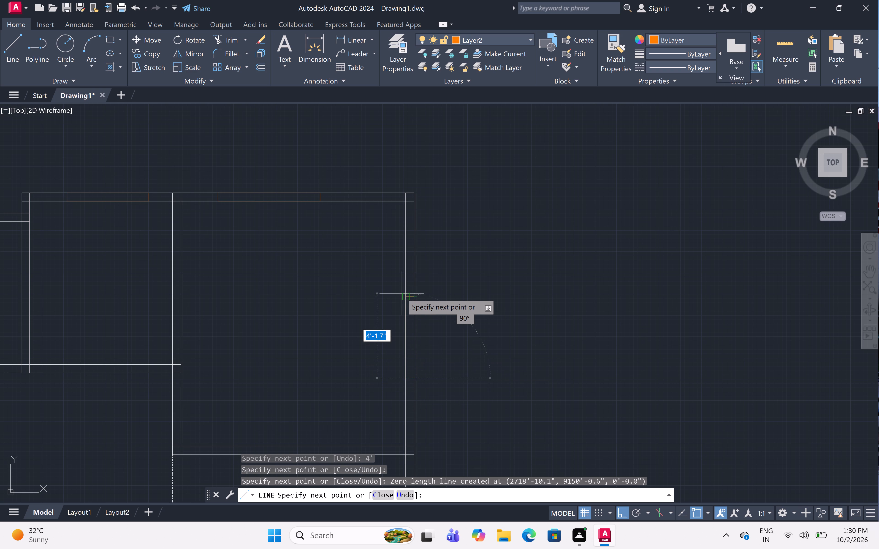
left_click(404, 296)
left_click_drag(405, 296, 408, 296)
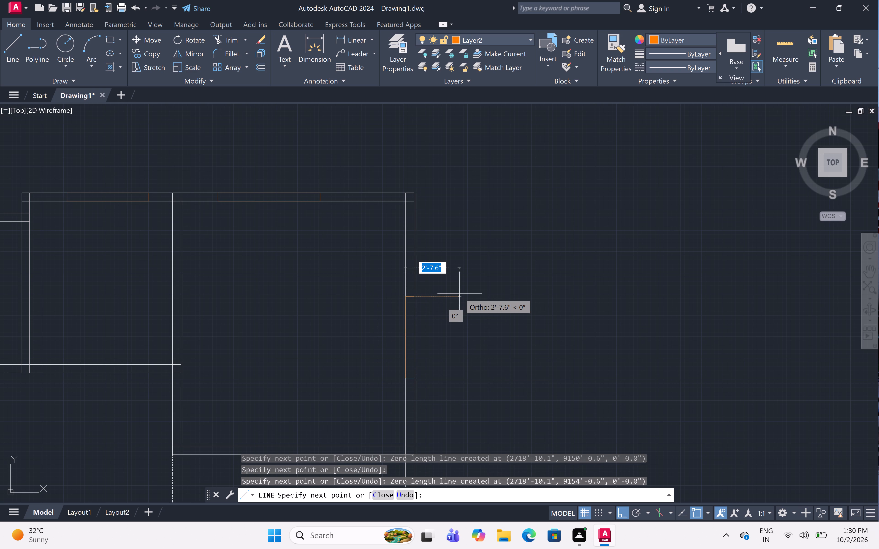
key("space")
Draw a closed 4' long opening outline in the east outer wall of the space directly south of the upper-right corner room.
scroll(457, 281, "down", 1)
scroll(457, 281, "up", 1)
scroll(457, 281, "down", 2)
scroll(457, 281, "up", 1)
scroll(457, 281, "down", 1)
scroll(457, 281, "up", 1)
scroll(457, 281, "down", 2)
scroll(453, 334, "down", 1)
scroll(447, 406, "up", 2)
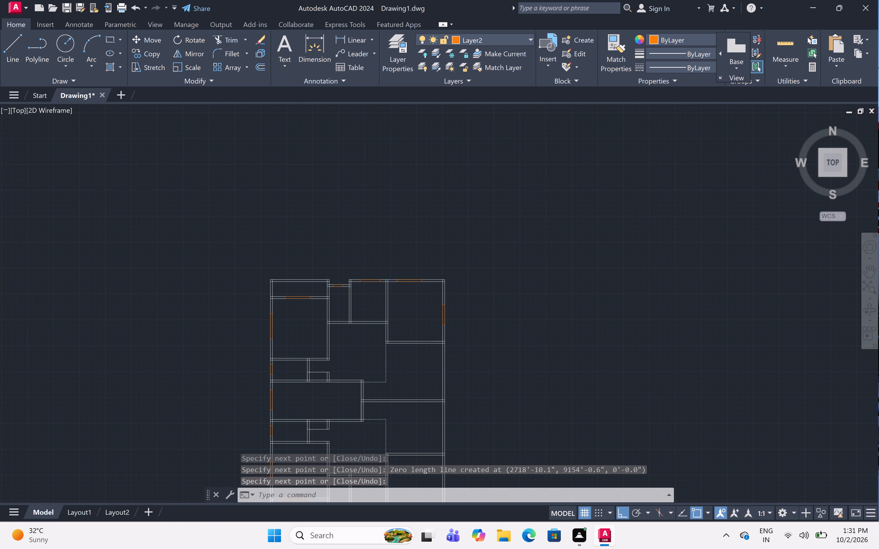
scroll(447, 406, "up", 4)
scroll(447, 406, "down", 1)
scroll(447, 406, "up", 2)
scroll(447, 406, "down", 3)
scroll(433, 355, "down", 3)
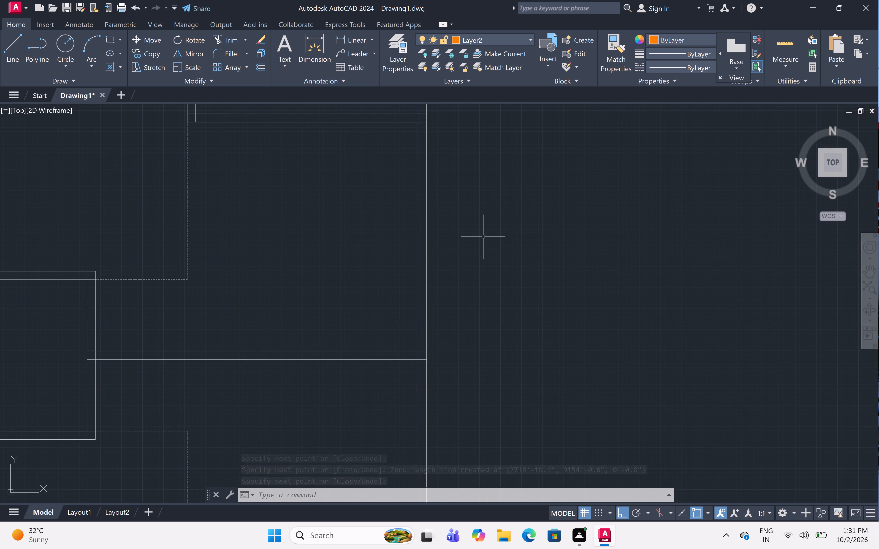
type("l")
key("space")
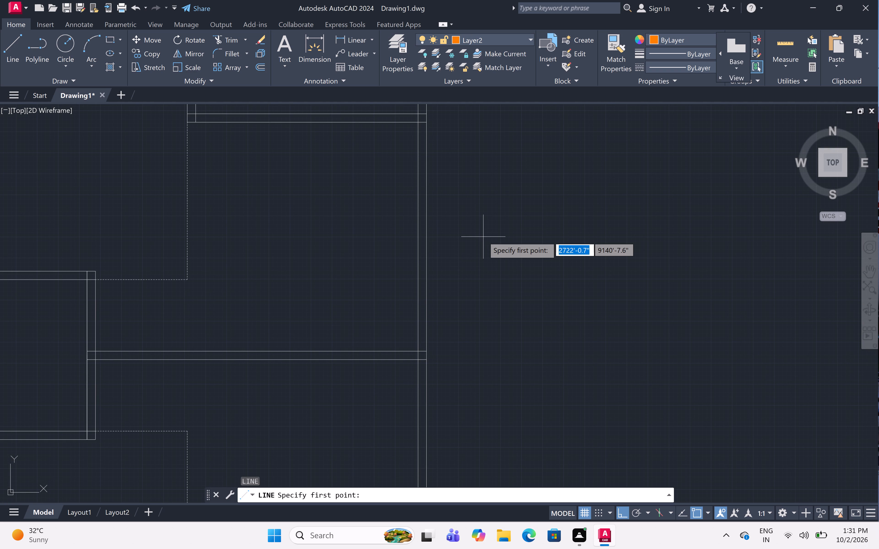
double_click(418, 187)
left_click(426, 187)
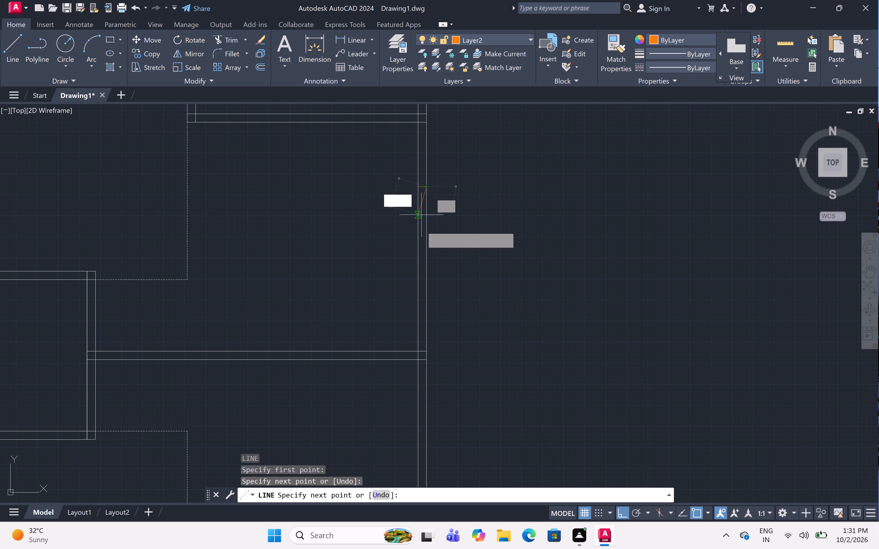
type("4'")
key("space")
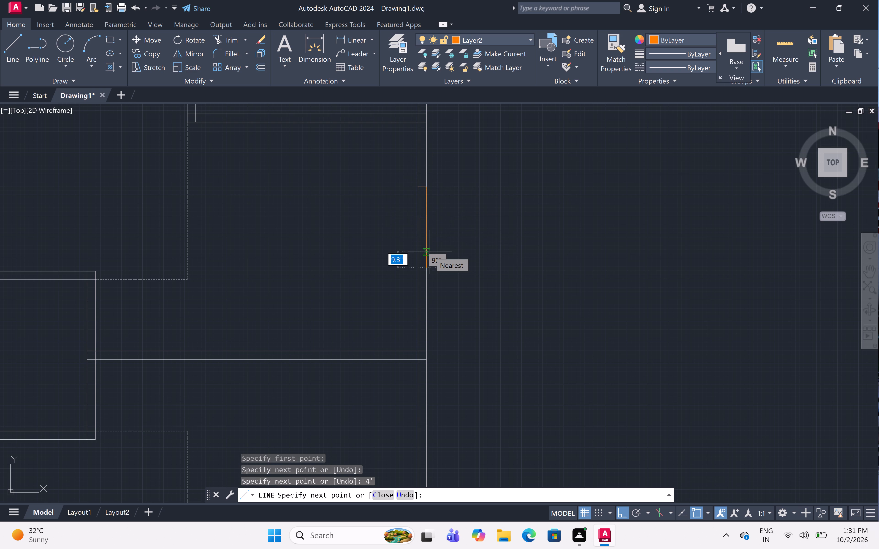
left_click(417, 266)
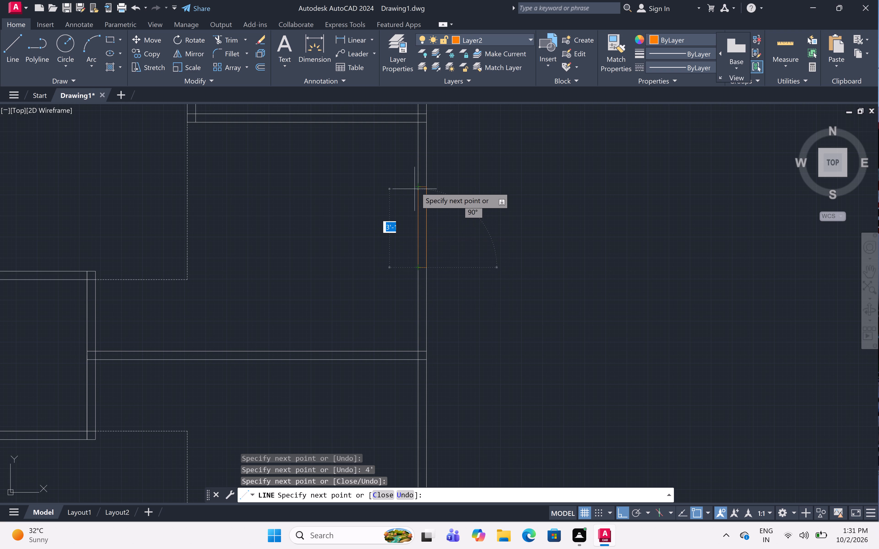
left_click(417, 185)
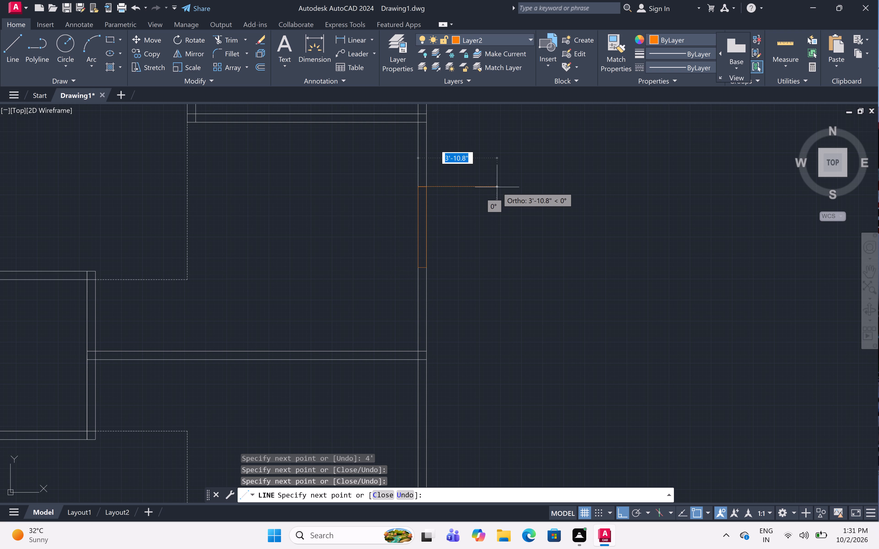
key("space")
Draw a closed 4' long opening outline in the east outer wall of the space directly north of the lower-right corner room.
scroll(491, 192, "down", 3)
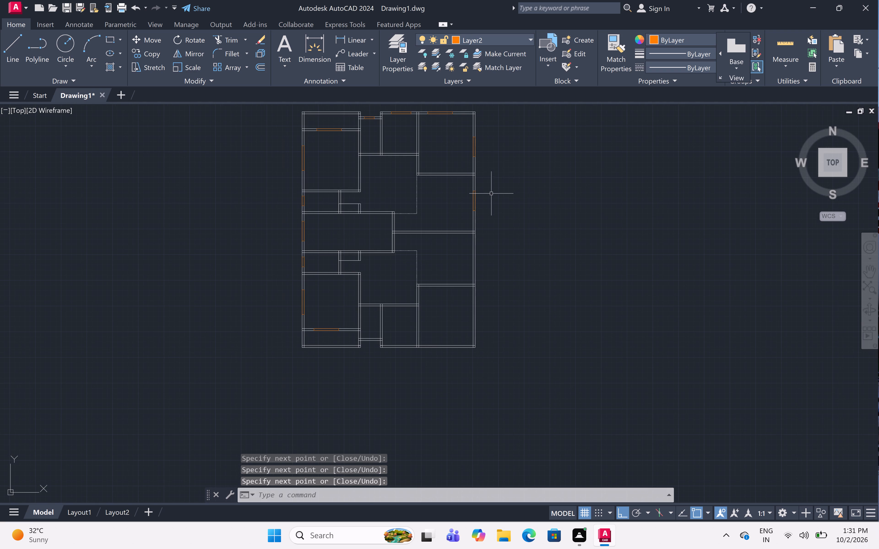
scroll(479, 256, "up", 4)
scroll(479, 256, "down", 1)
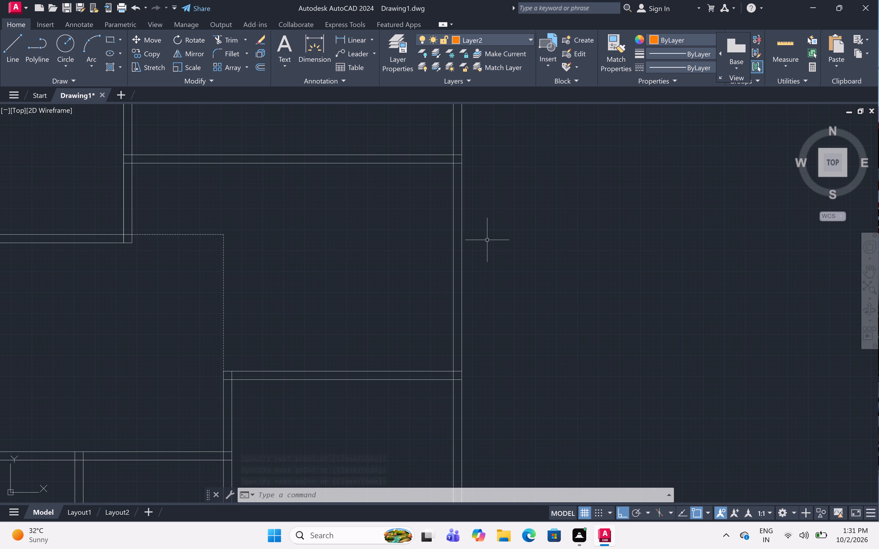
key("l")
key("space")
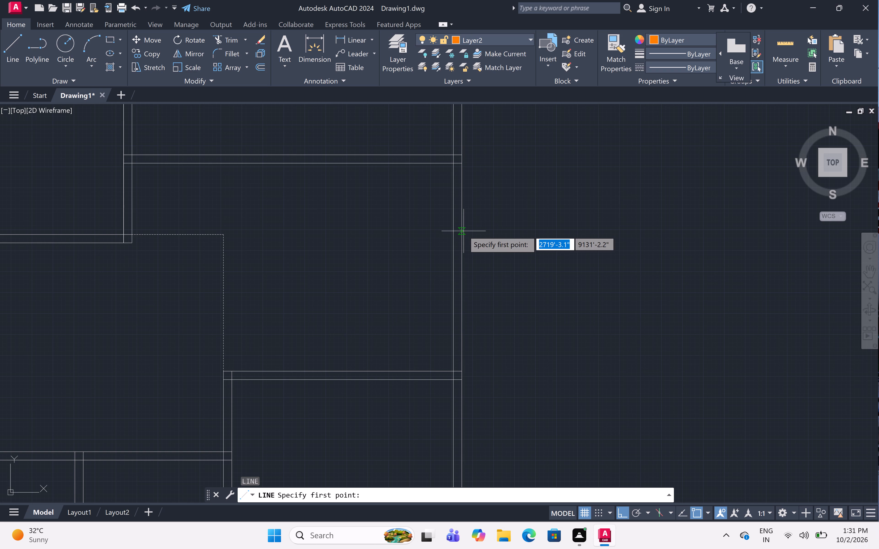
left_click(454, 210)
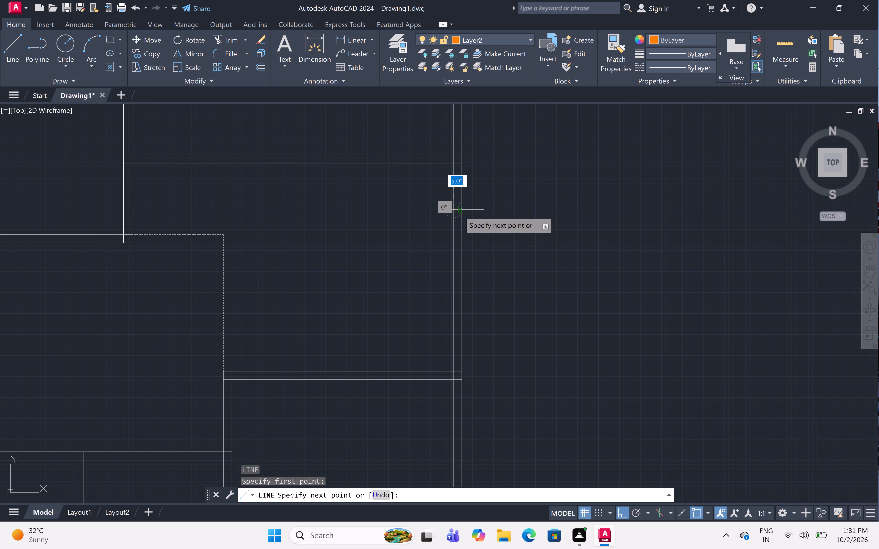
left_click(459, 212)
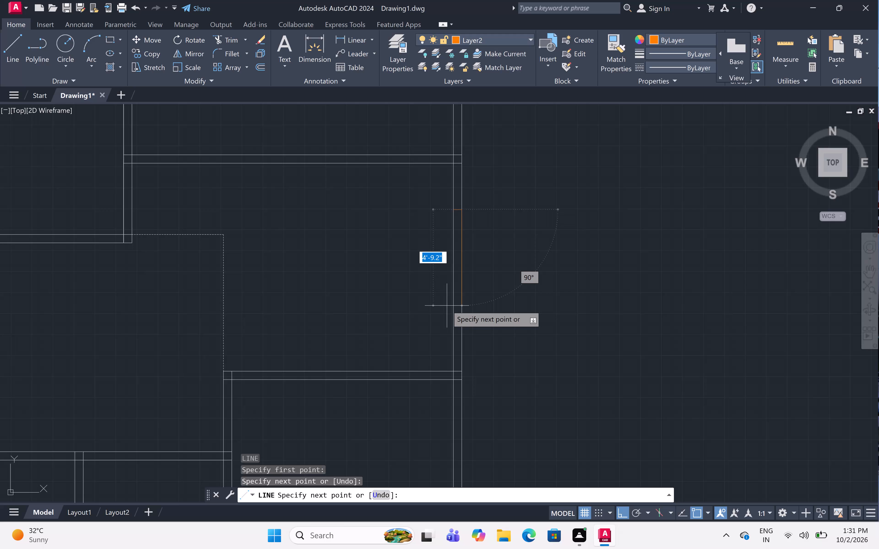
key("4")
type("'")
key("space")
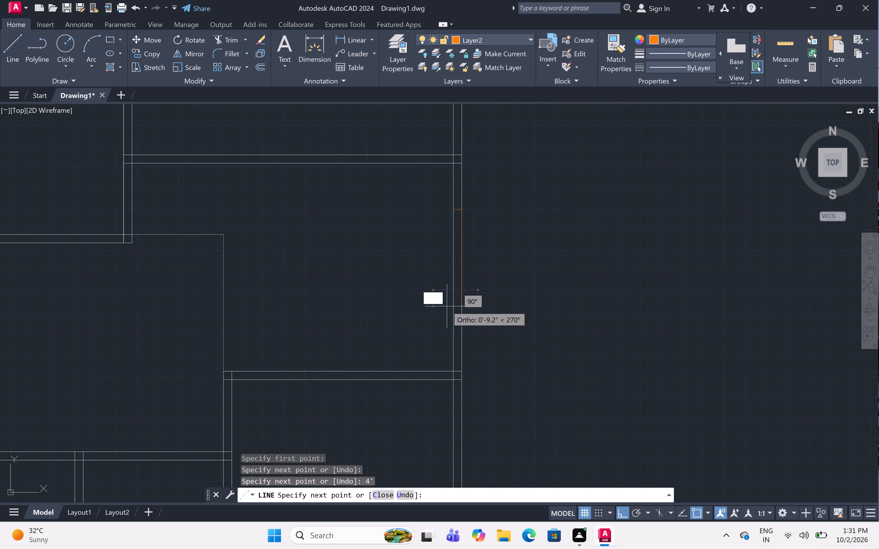
double_click(454, 290)
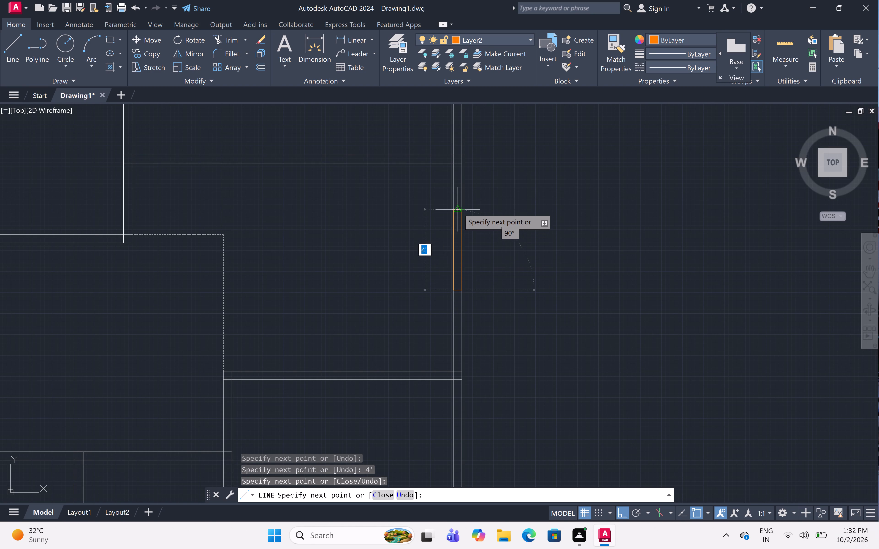
double_click(452, 210)
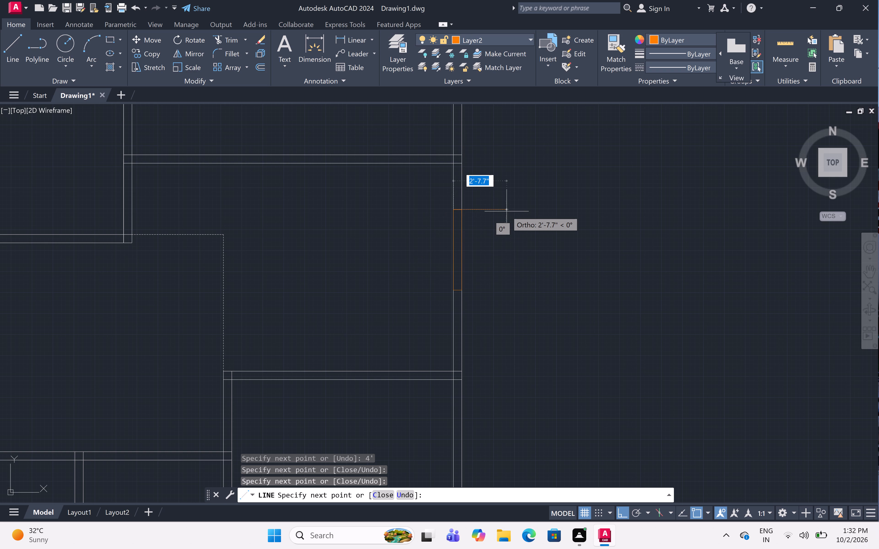
key("space")
Draw a closed 4' long opening outline across the thickness of the lower-right corner room's east wall.
scroll(505, 211, "down", 5)
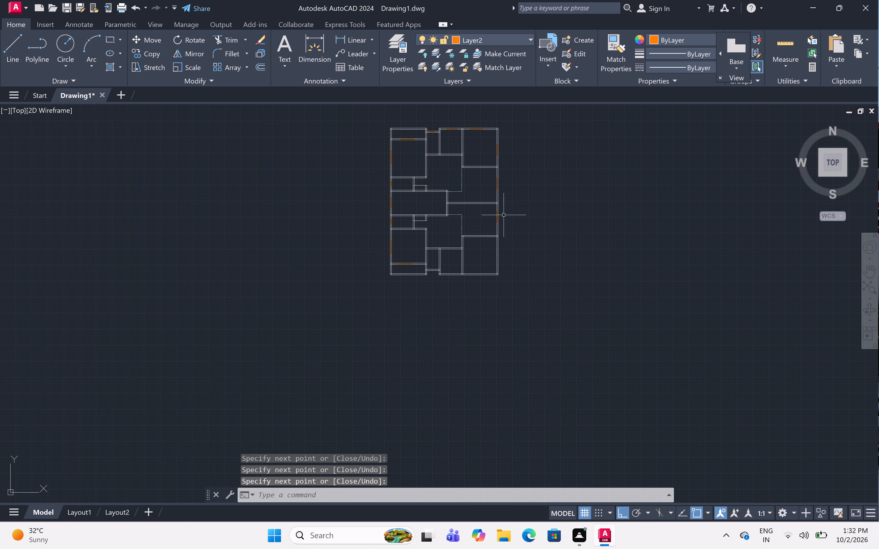
scroll(505, 256, "up", 1)
scroll(505, 257, "down", 1)
scroll(505, 257, "up", 1)
scroll(505, 257, "down", 1)
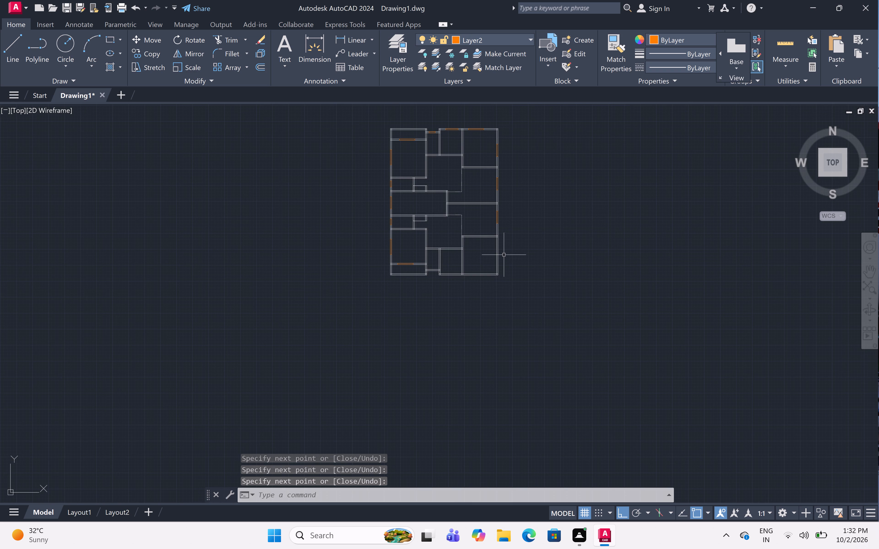
scroll(500, 249, "up", 6)
scroll(500, 249, "down", 2)
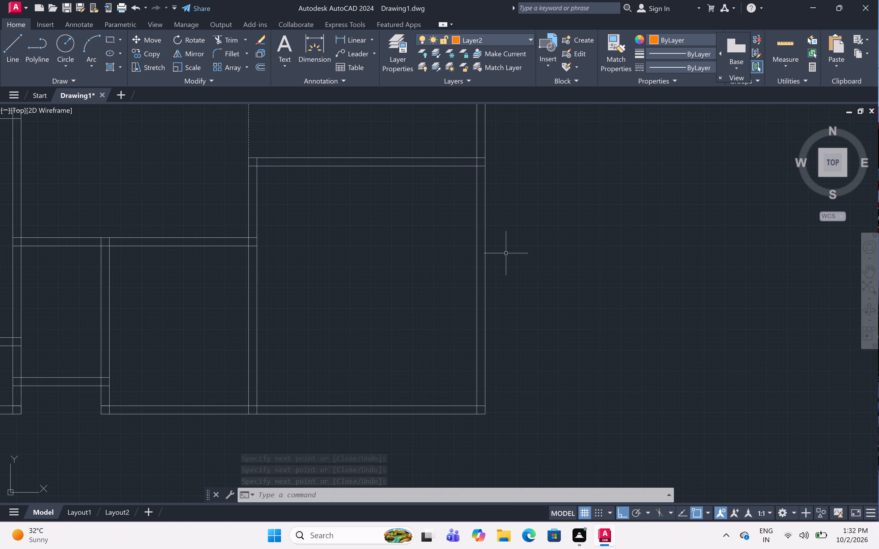
type("l")
key("space")
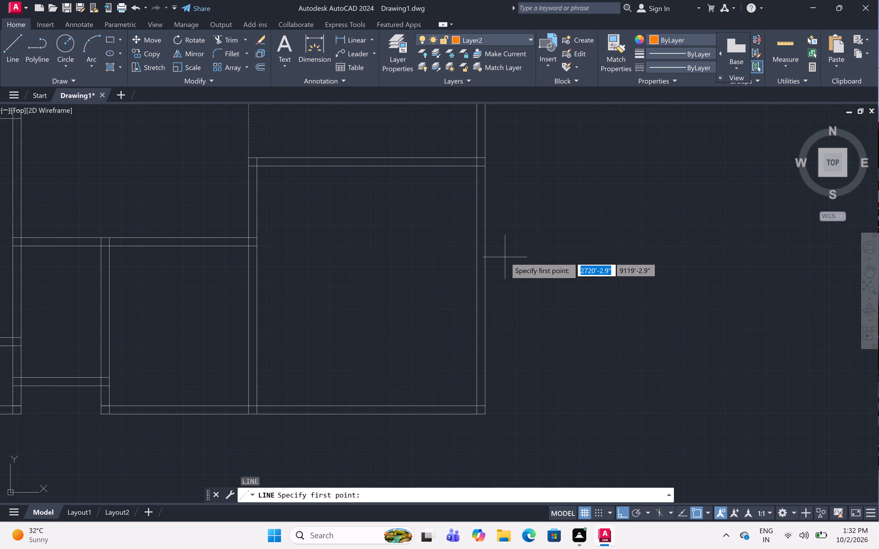
double_click(477, 219)
left_click(487, 219)
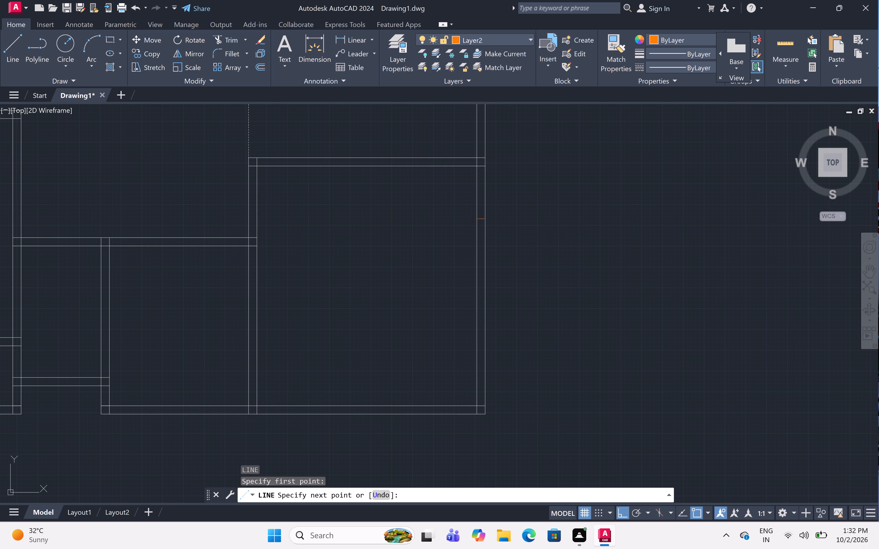
type("4'")
key("space")
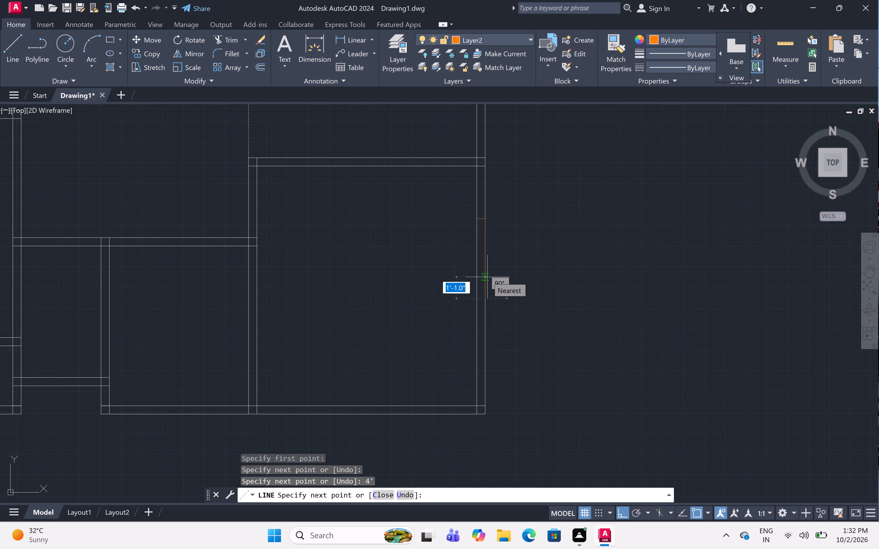
left_click(477, 299)
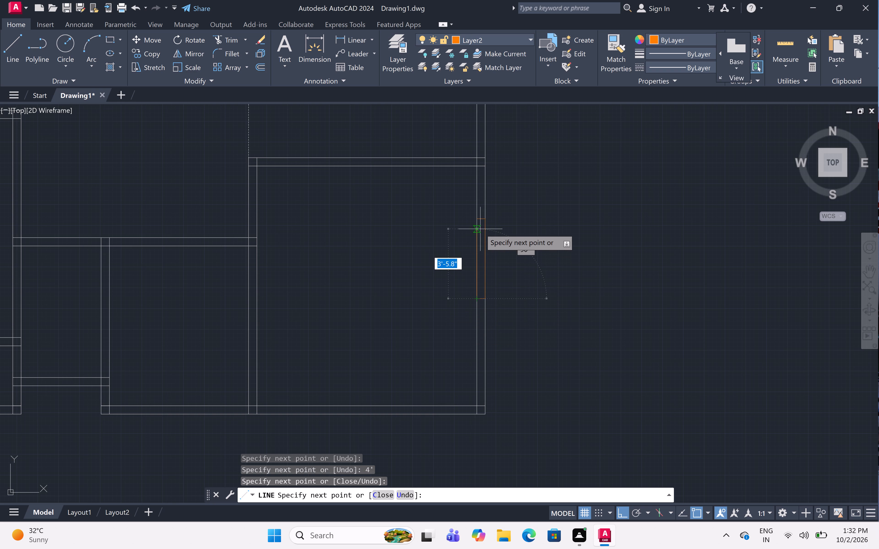
left_click(475, 220)
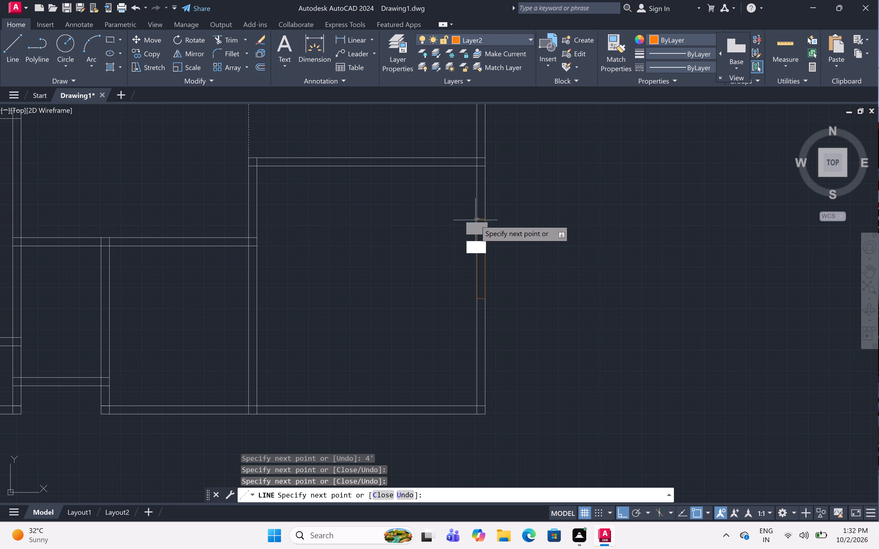
key("space")
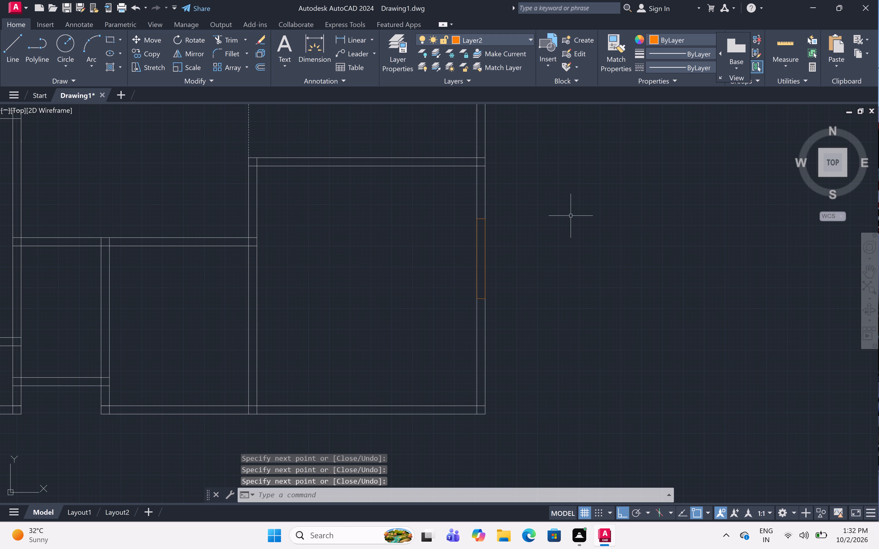
scroll(570, 213, "down", 2)
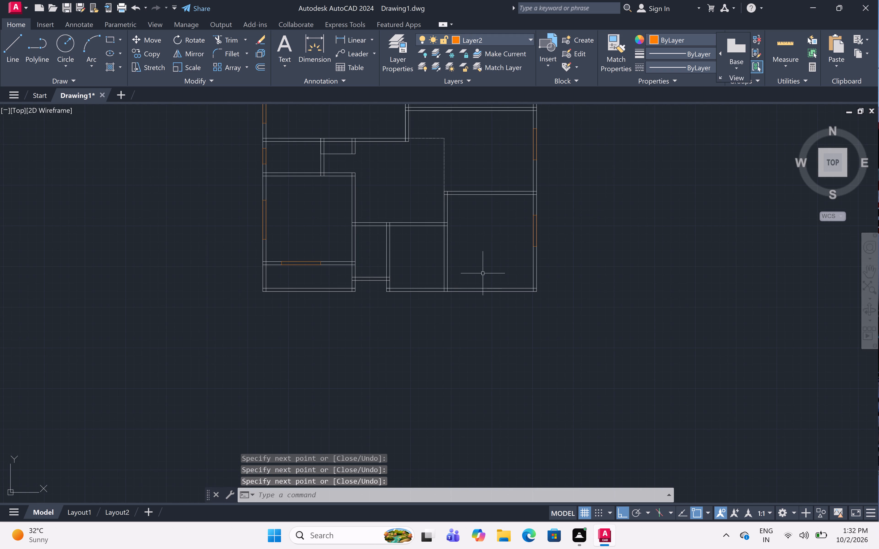
Draw a closed 4' long opening outline across the thickness of the lower-right corner room's south wall, using the Line command.
scroll(480, 279, "up", 1)
scroll(480, 279, "down", 1)
scroll(480, 279, "up", 3)
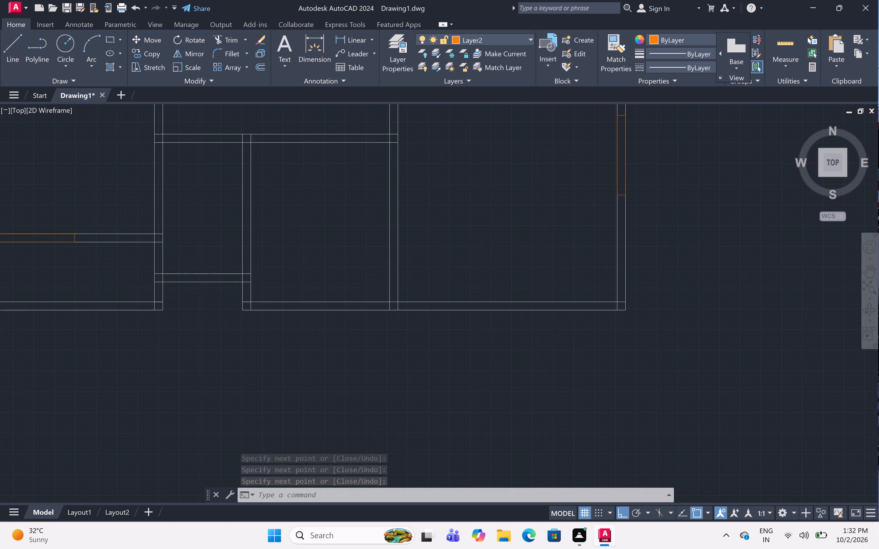
type("l")
key("space")
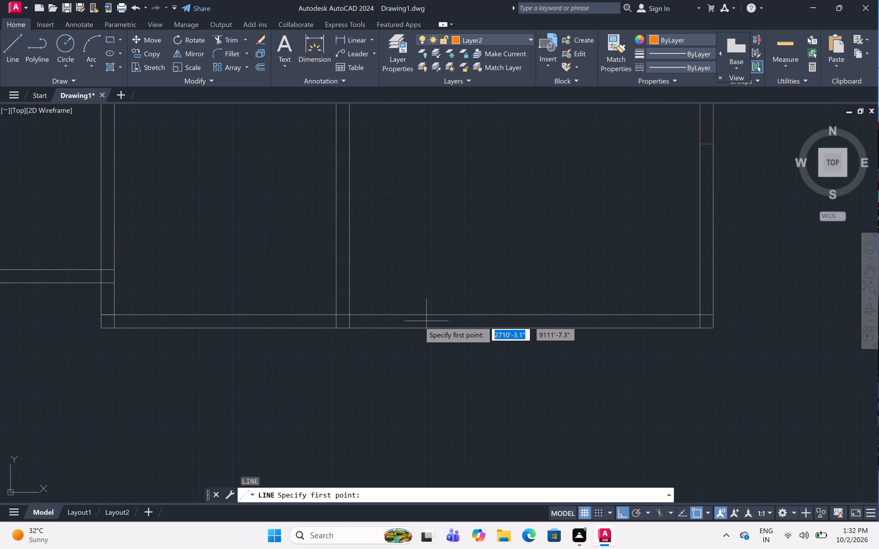
double_click(395, 314)
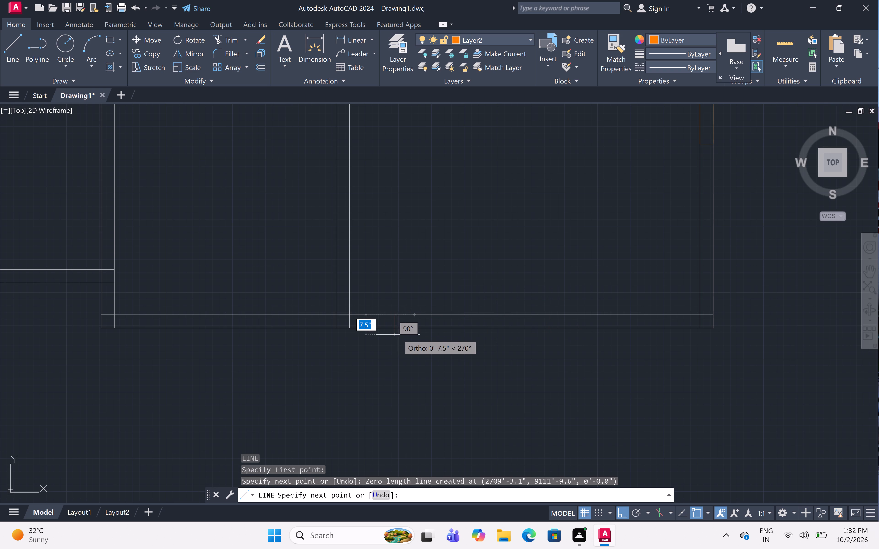
double_click(394, 331)
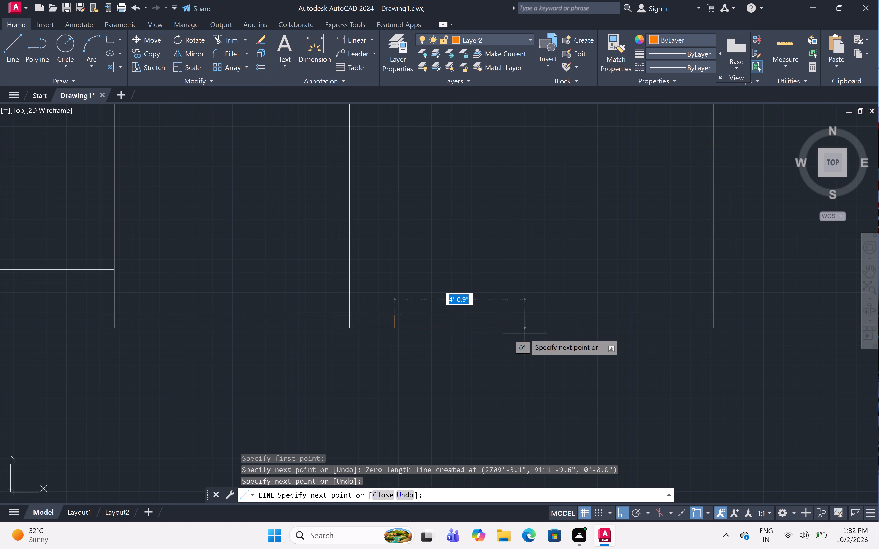
key("4")
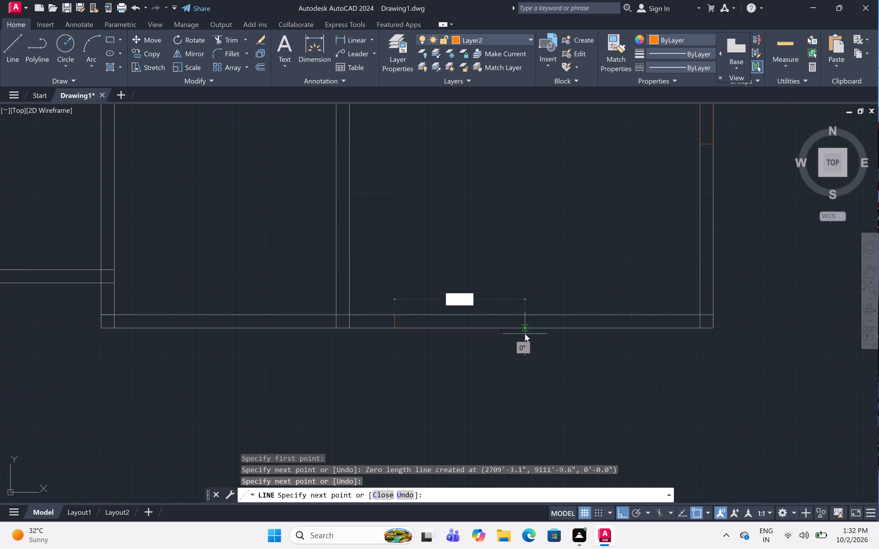
type("'")
key("space")
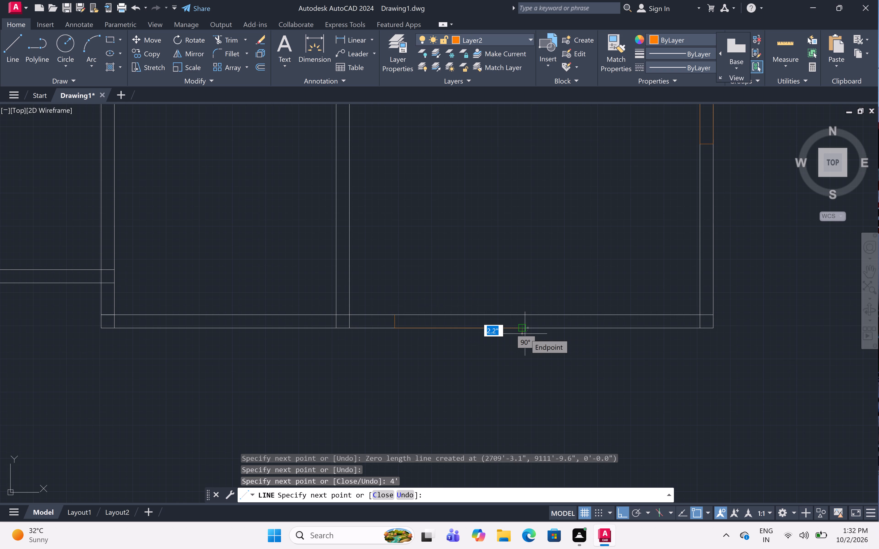
left_click(522, 315)
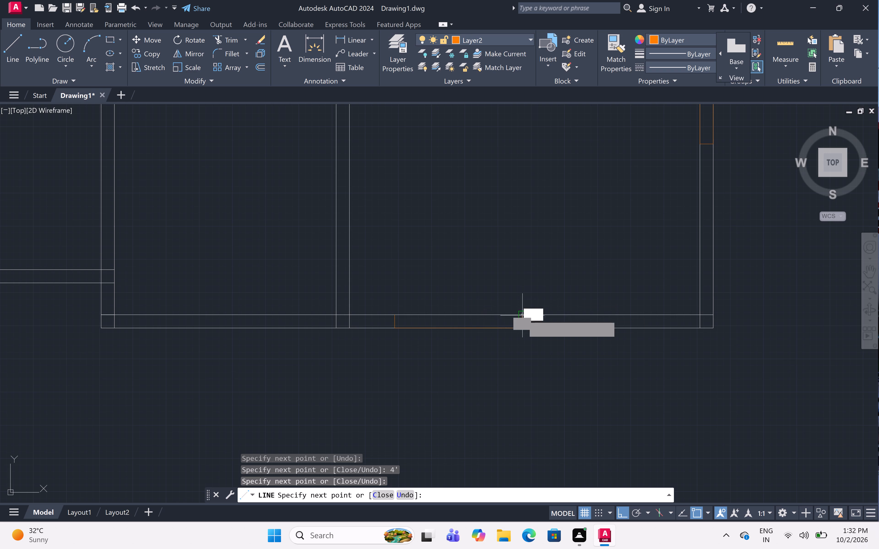
left_click(394, 313)
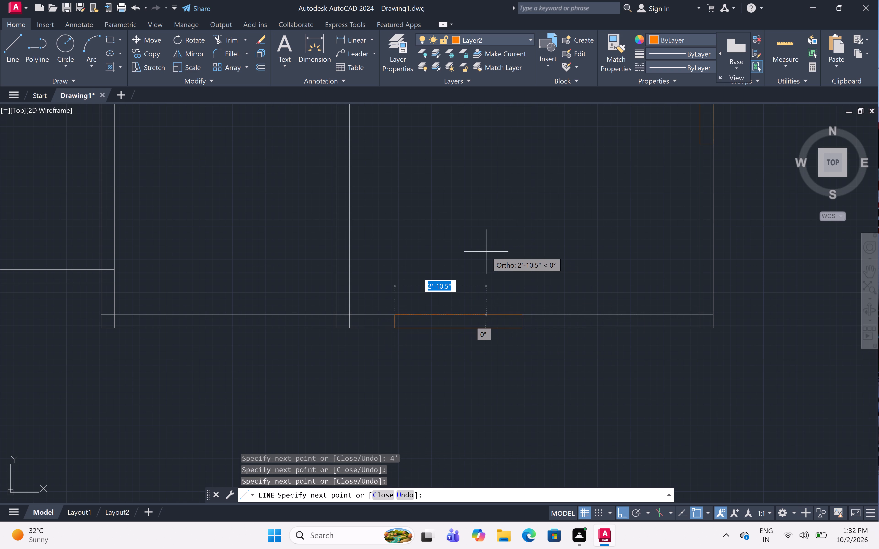
key("space")
Draw a closed 4' long opening outline in the south outer wall of the room directly west of the lower-right corner room.
scroll(484, 251, "down", 2)
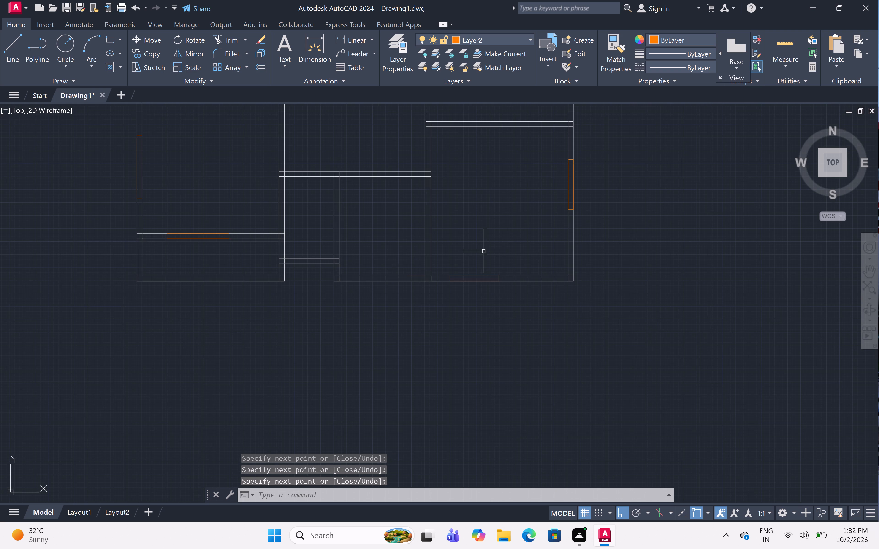
scroll(364, 254, "up", 2)
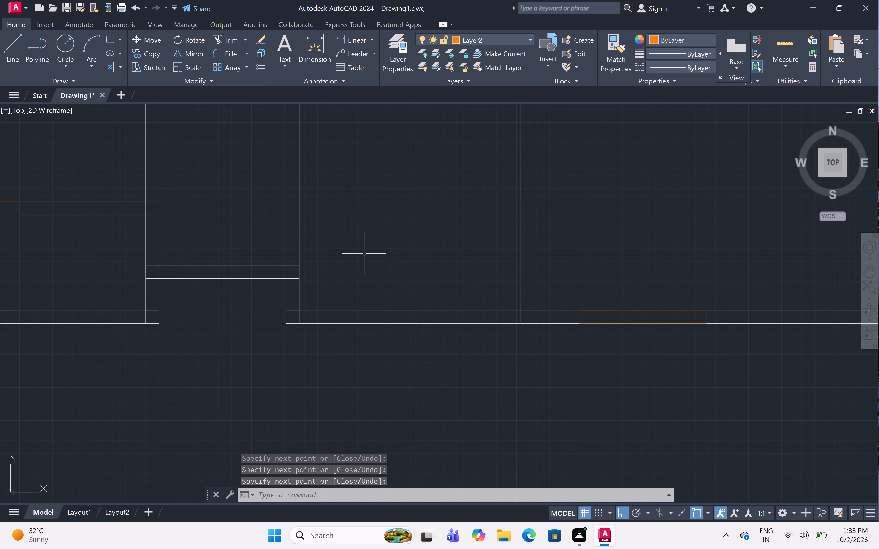
type("l")
key("space")
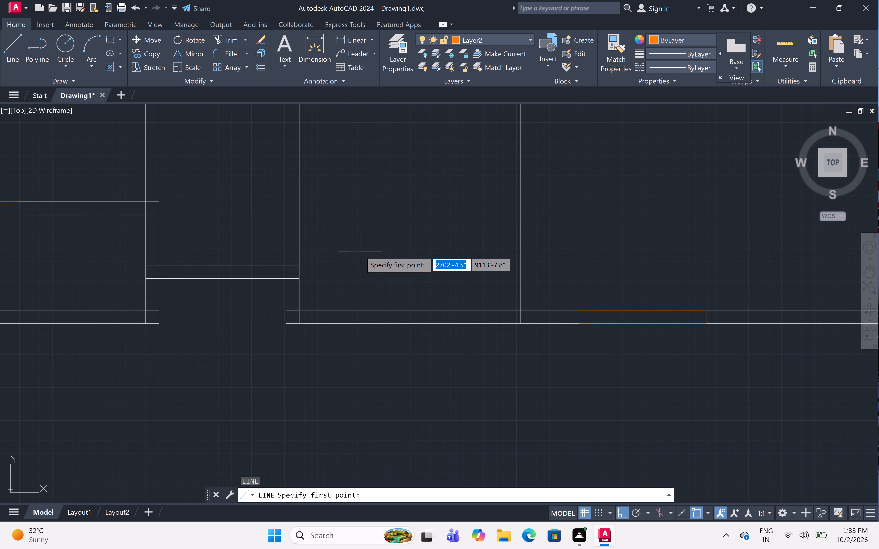
double_click(334, 310)
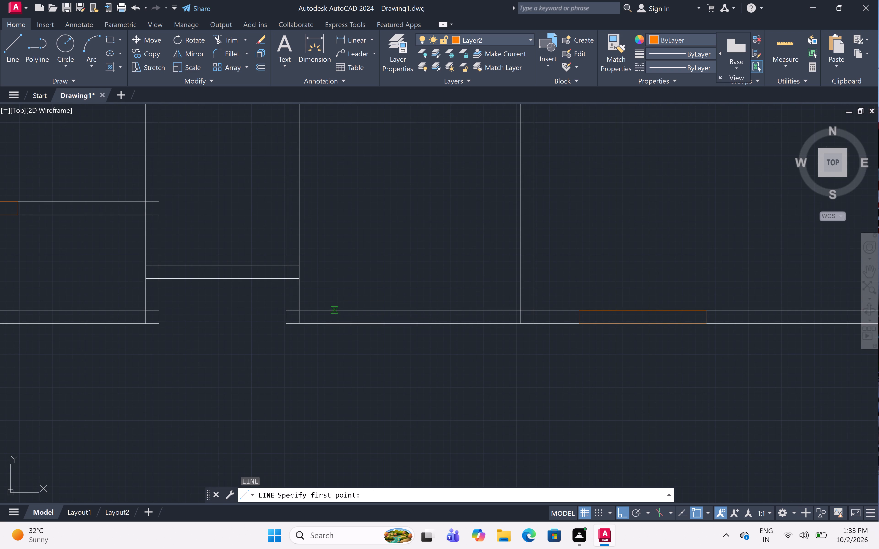
double_click(335, 322)
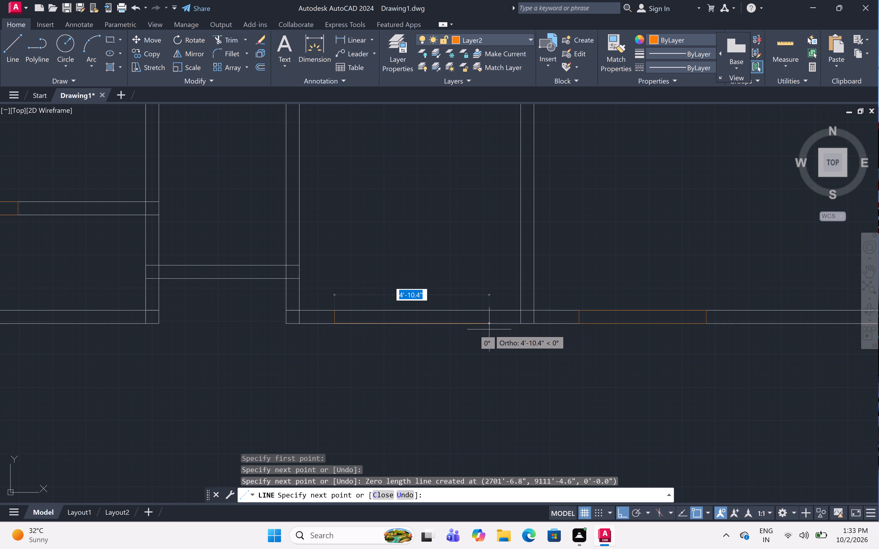
key("4")
type("'")
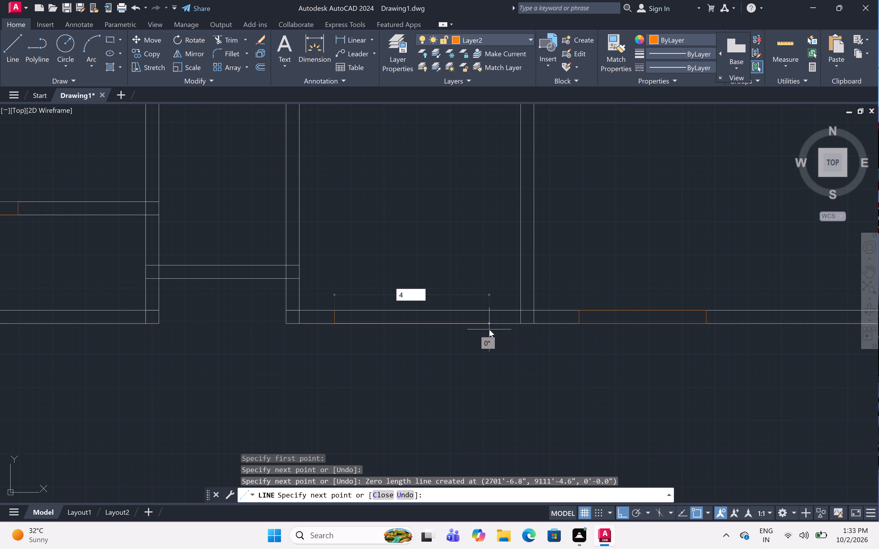
key("space")
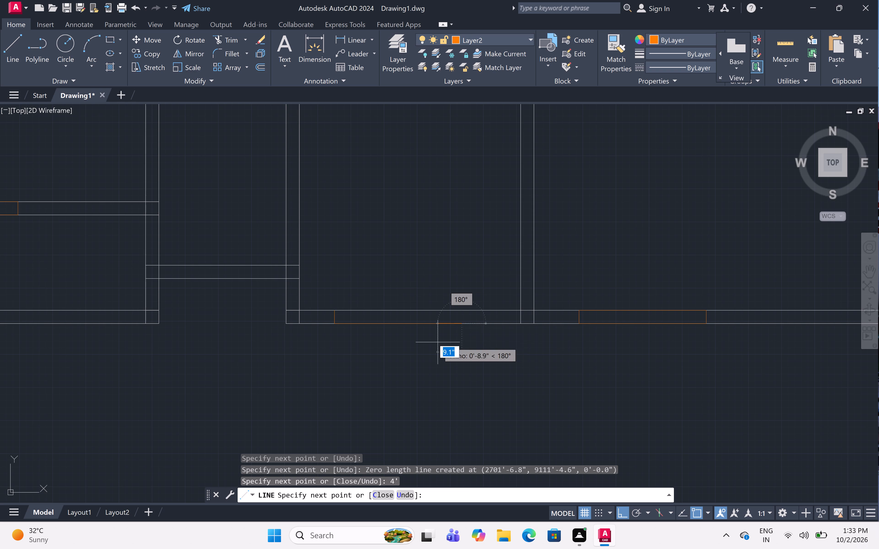
left_click(464, 311)
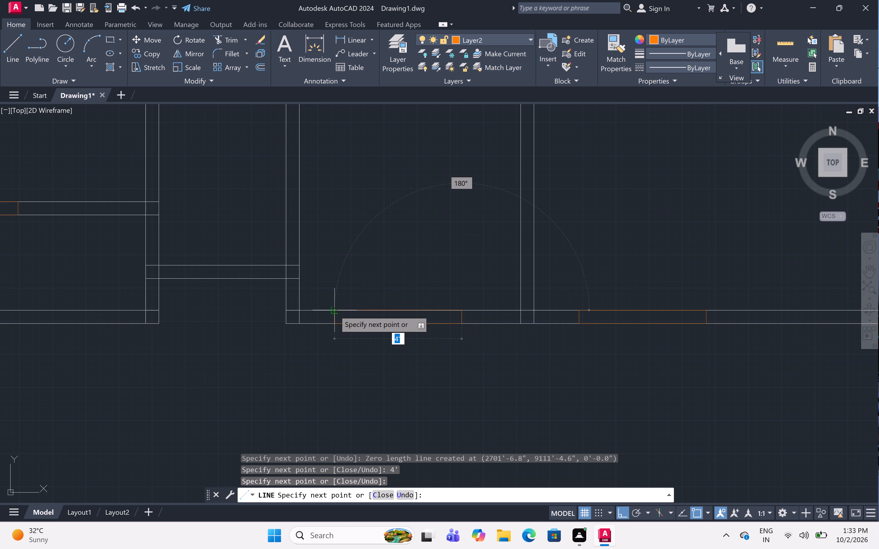
double_click(335, 311)
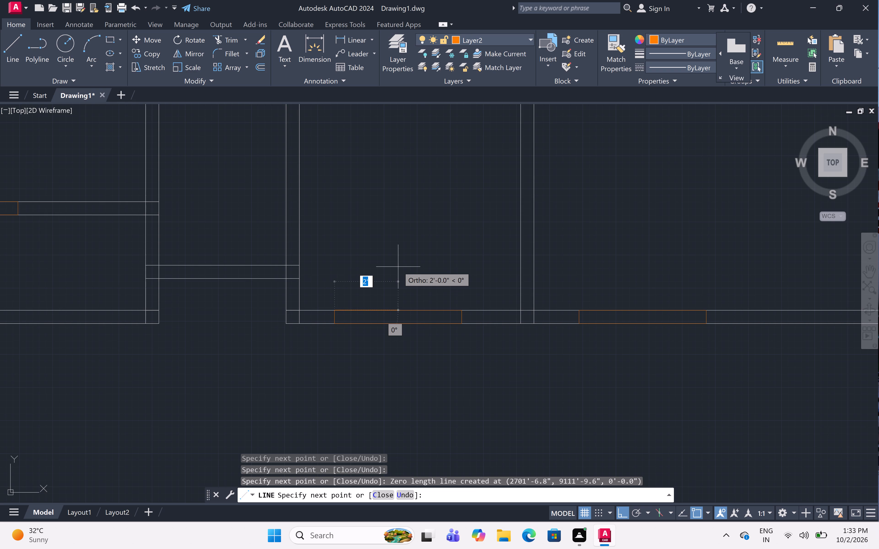
key("space")
Draw a closed 2' long opening outline in the short recessed south wall of the narrow space between the lower rooms.
scroll(392, 266, "down", 2)
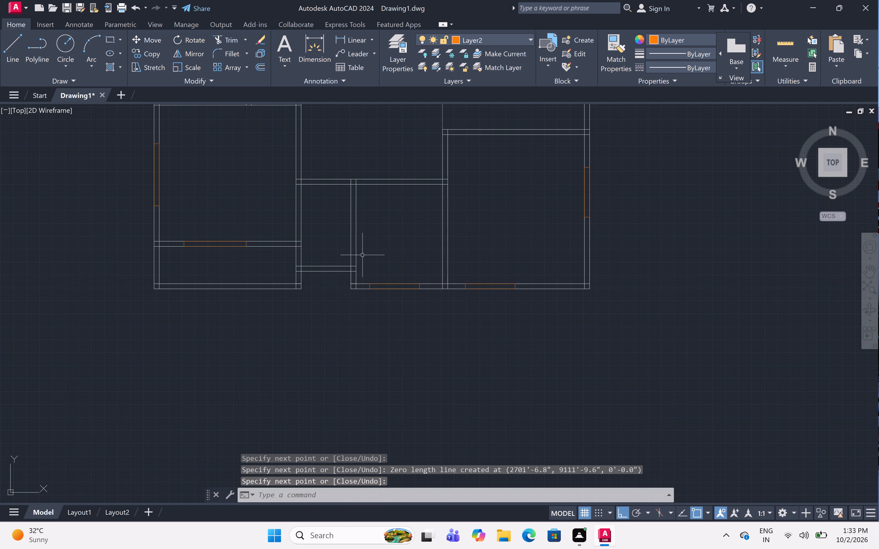
scroll(317, 263, "up", 2)
scroll(317, 263, "down", 2)
scroll(317, 263, "up", 2)
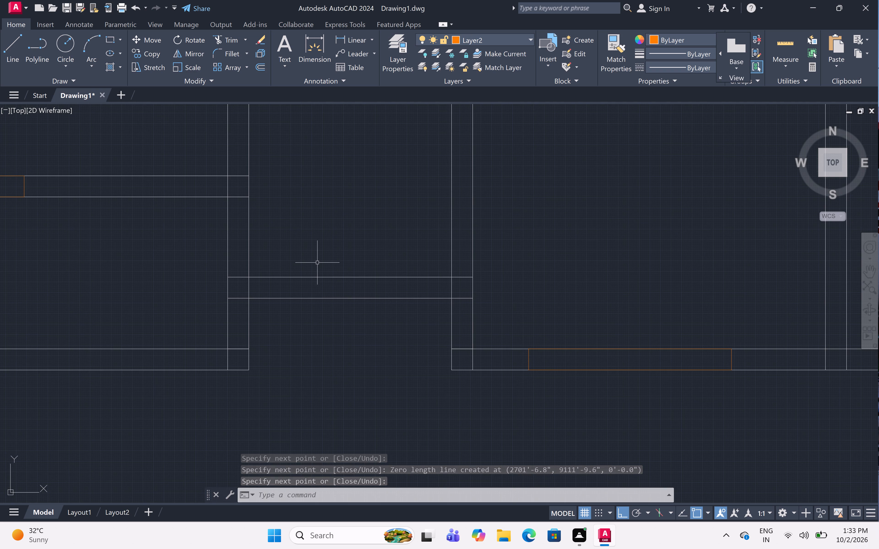
type("l")
key("space")
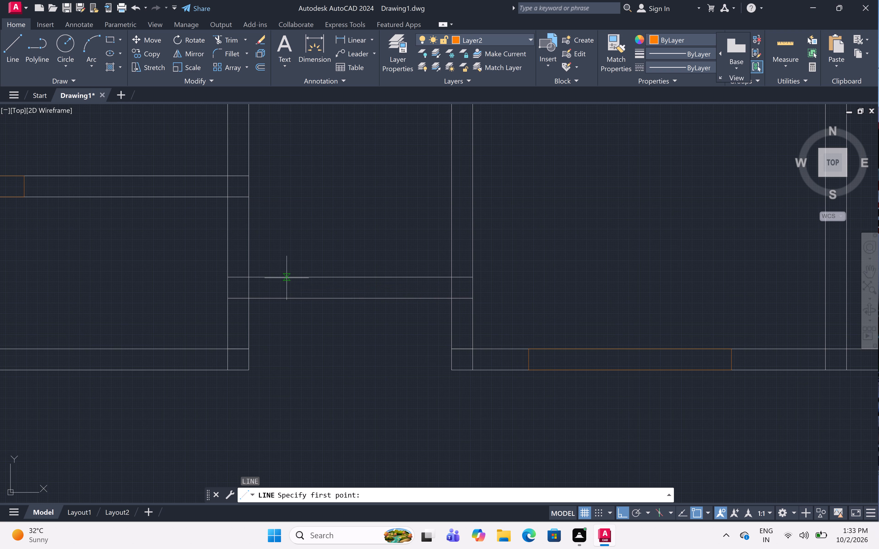
left_click(280, 276)
left_click(279, 296)
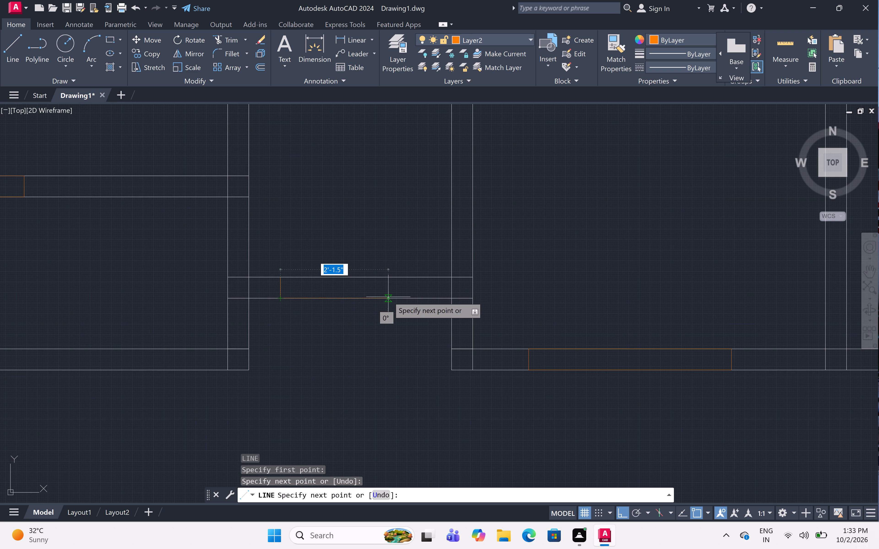
key("2")
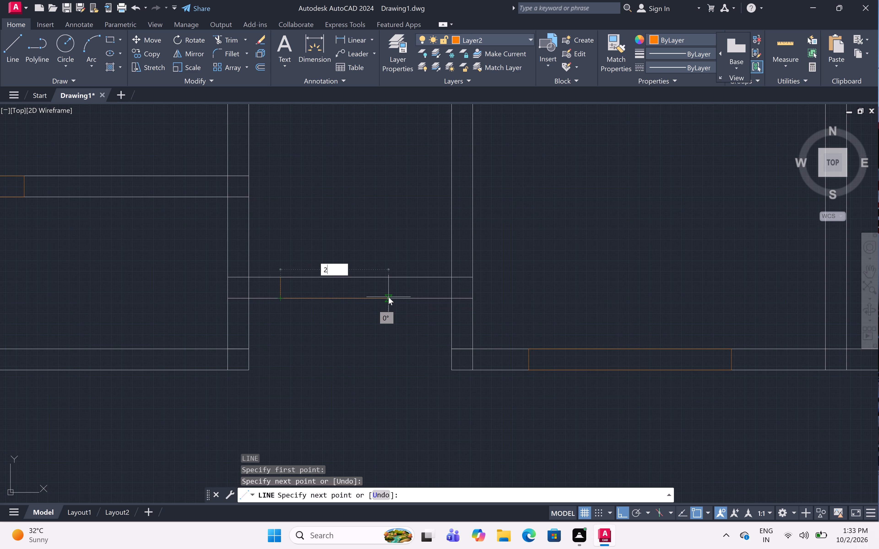
type("'")
key("space")
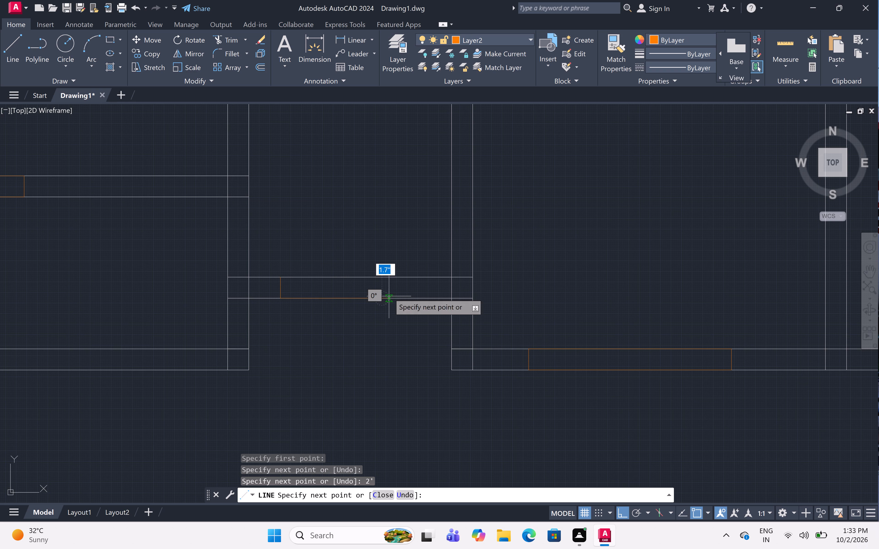
left_click(380, 276)
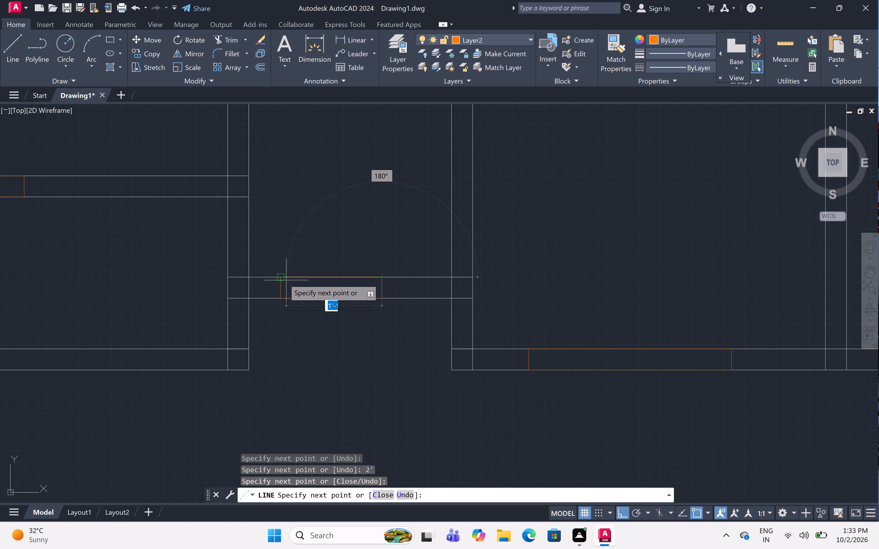
left_click(282, 279)
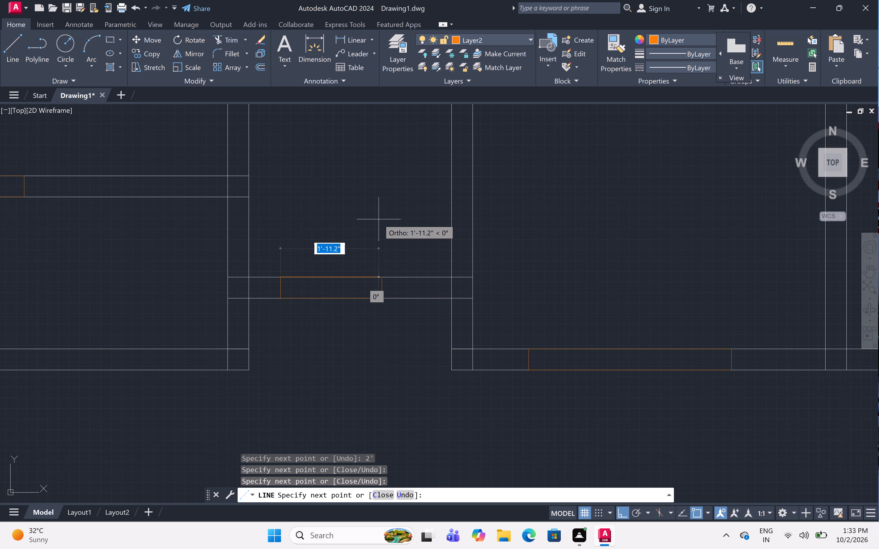
key("Escape")
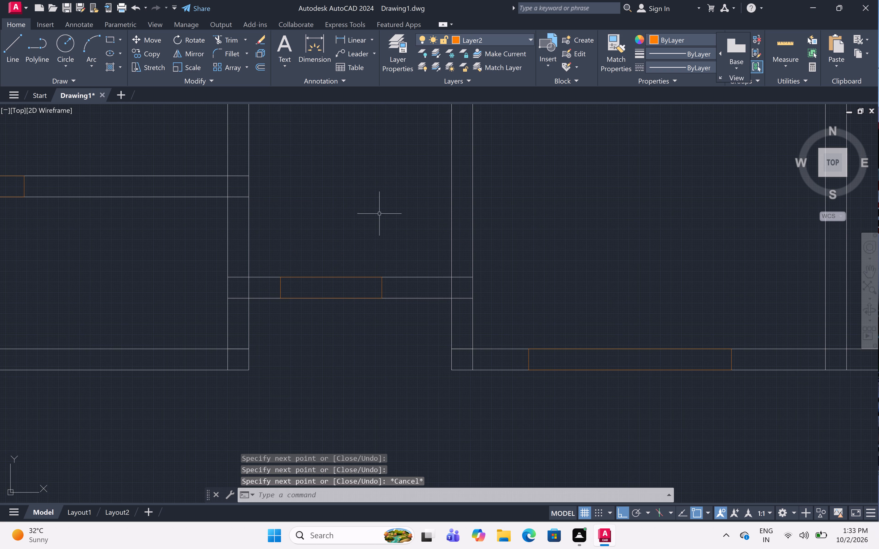
Offset both long edges of the opening between the upper-left room and the narrow strip north of it 2" inward.
scroll(347, 197, "down", 3)
middle_click_drag(350, 272, 351, 277)
scroll(354, 264, "down", 2)
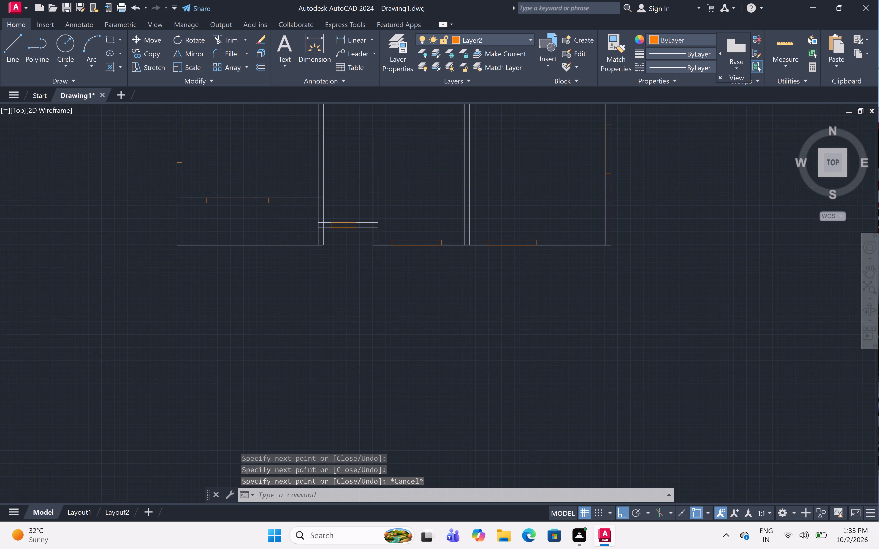
scroll(354, 260, "down", 1)
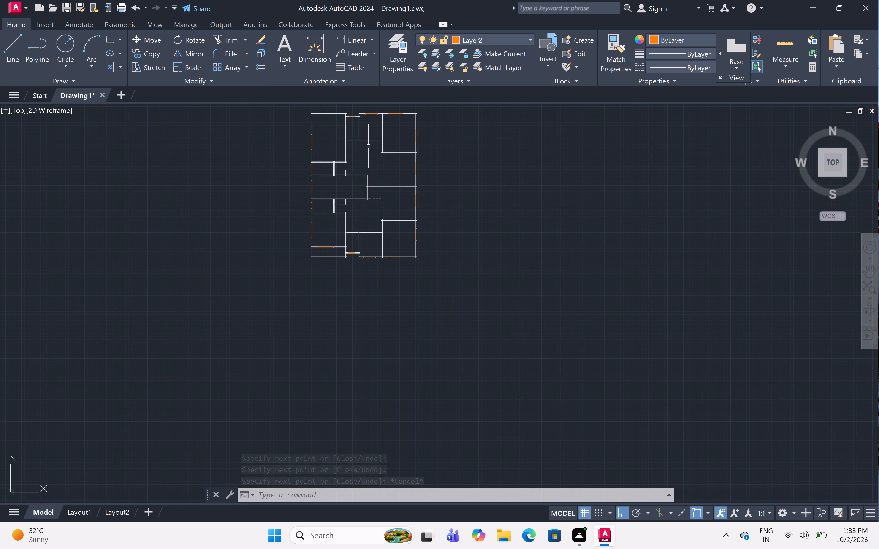
middle_click_drag(368, 148, 370, 184)
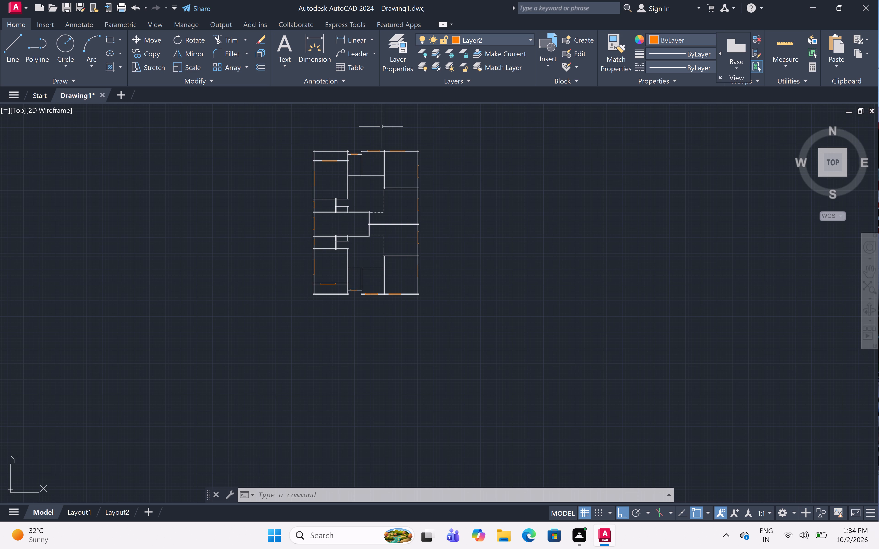
scroll(351, 153, "up", 3)
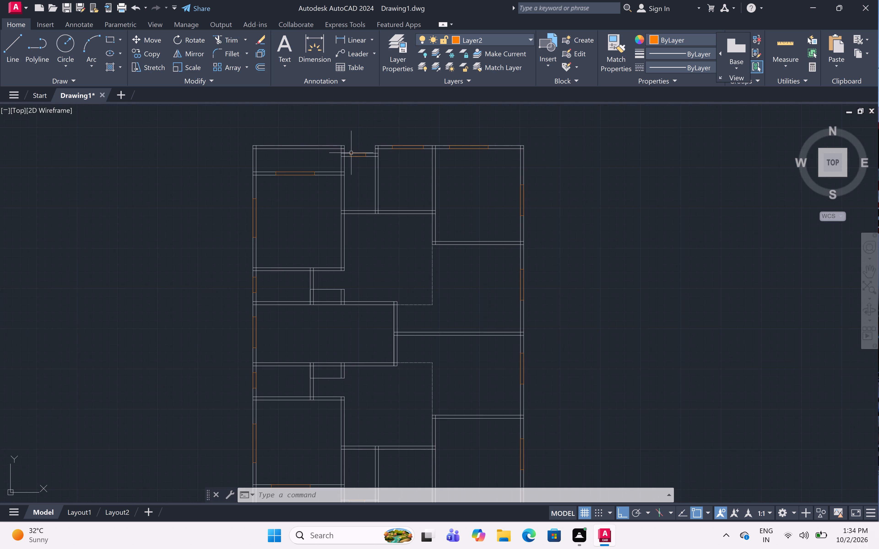
scroll(357, 137, "up", 1)
scroll(357, 137, "down", 1)
scroll(357, 137, "up", 1)
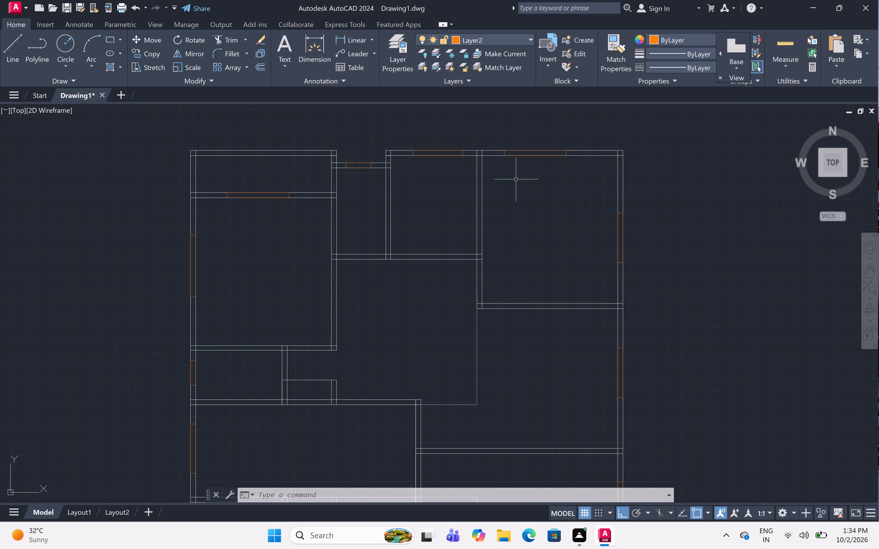
type("off")
key("space")
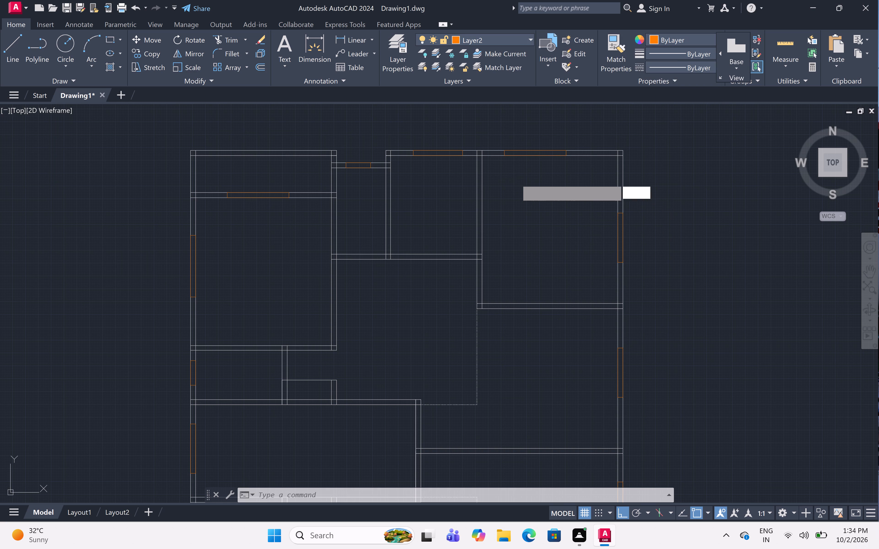
key("2")
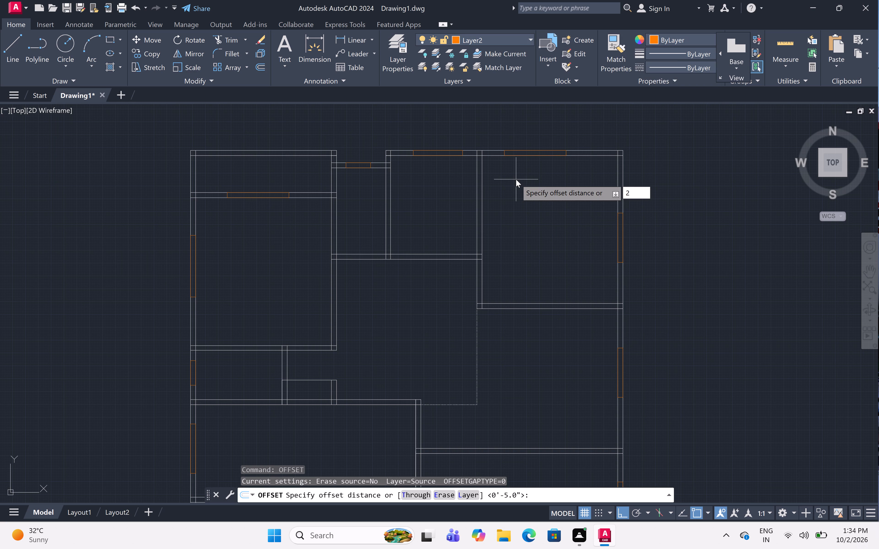
key("shift+quotedbl")
key("space")
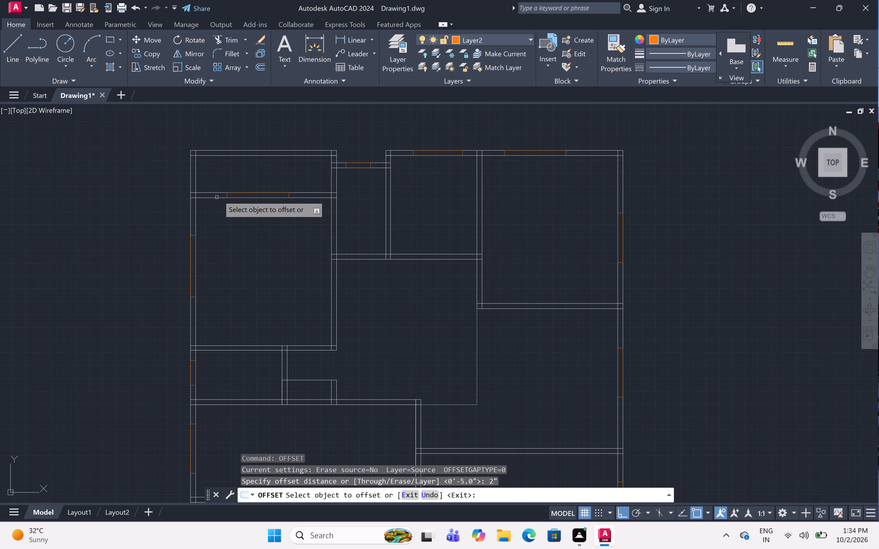
scroll(219, 196, "up", 8)
scroll(219, 196, "down", 1)
scroll(219, 196, "up", 5)
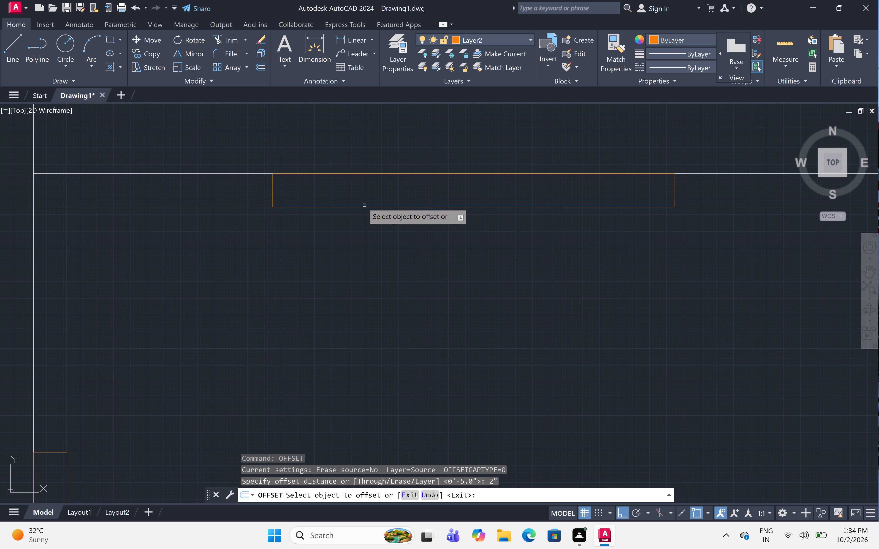
left_click(364, 207)
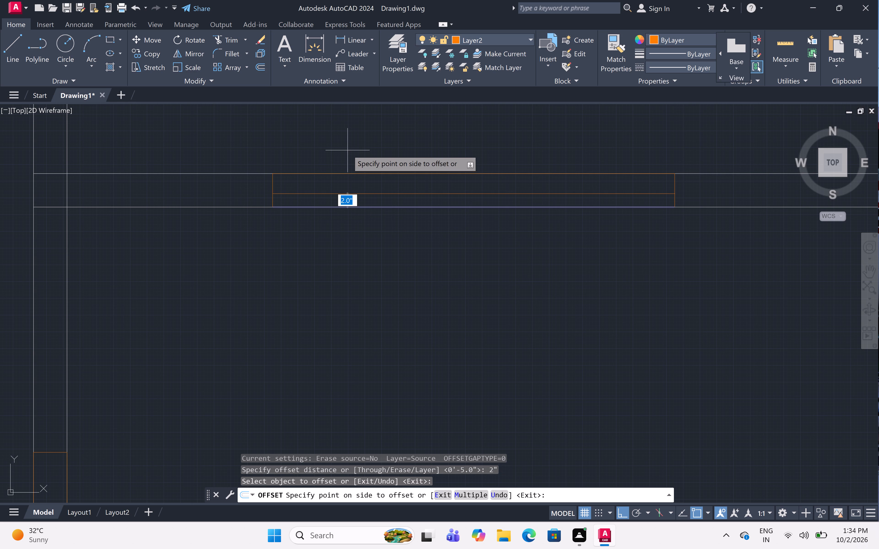
left_click(347, 140)
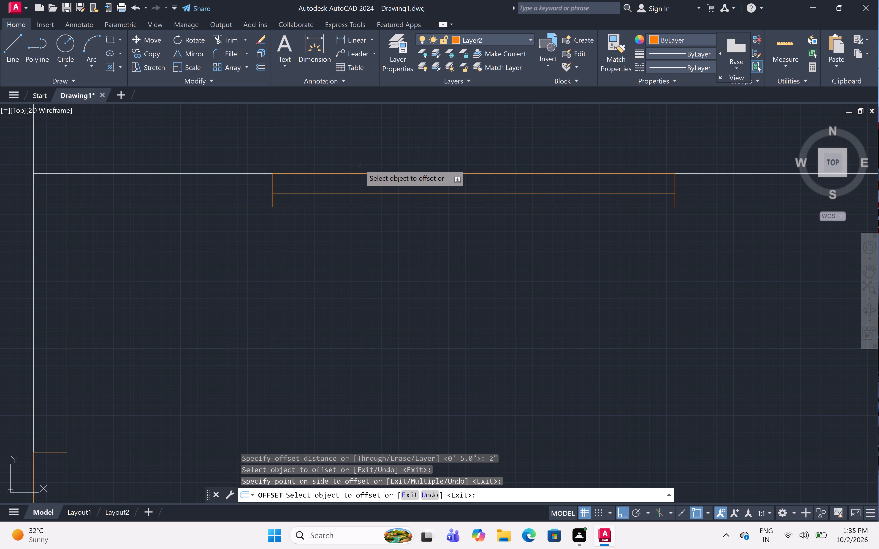
double_click(362, 169)
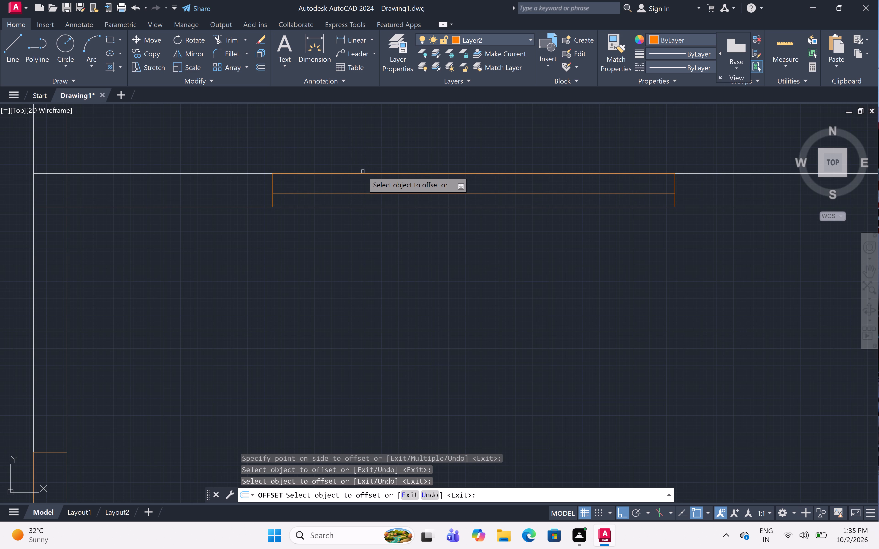
left_click(365, 173)
left_click_drag(370, 212, 369, 210)
Offset both long edges of the opening in the upper-left room's west wall 2" into the wall thickness.
scroll(348, 140, "down", 2)
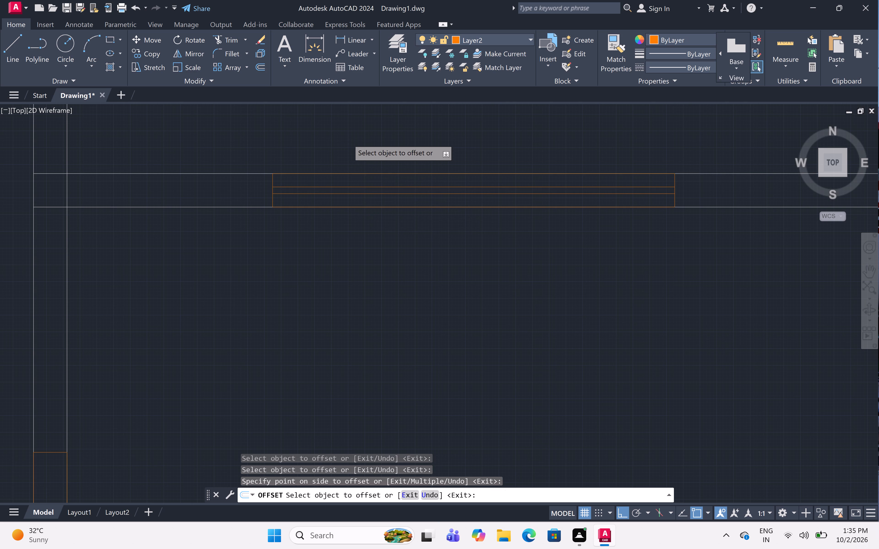
scroll(349, 141, "down", 3)
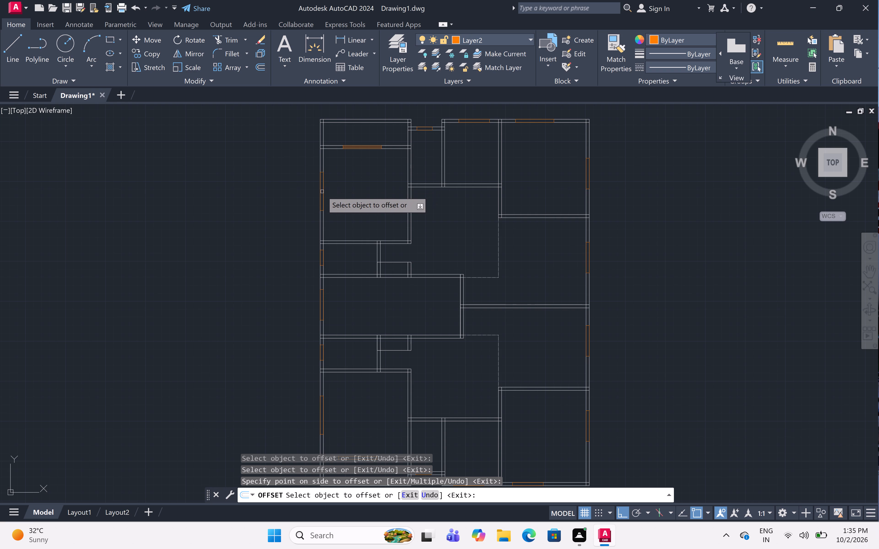
scroll(322, 191, "up", 3)
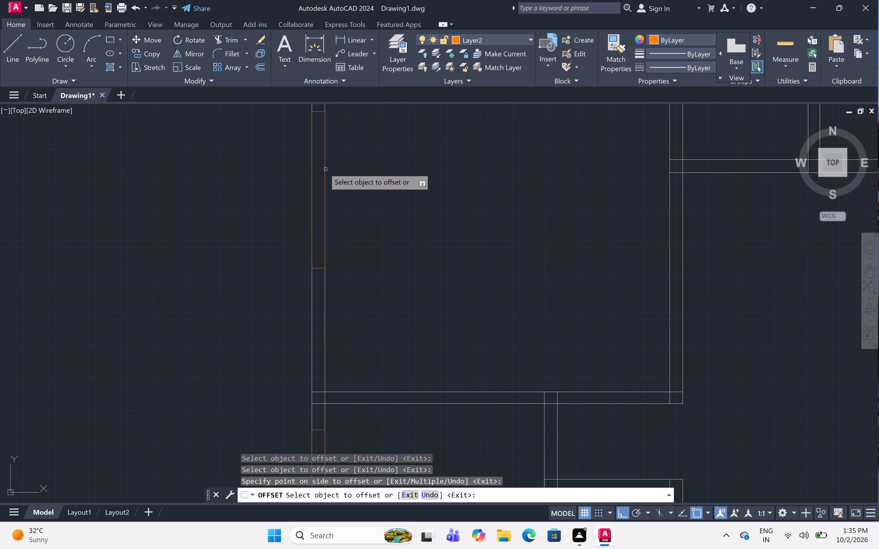
middle_click_drag(324, 169, 331, 223)
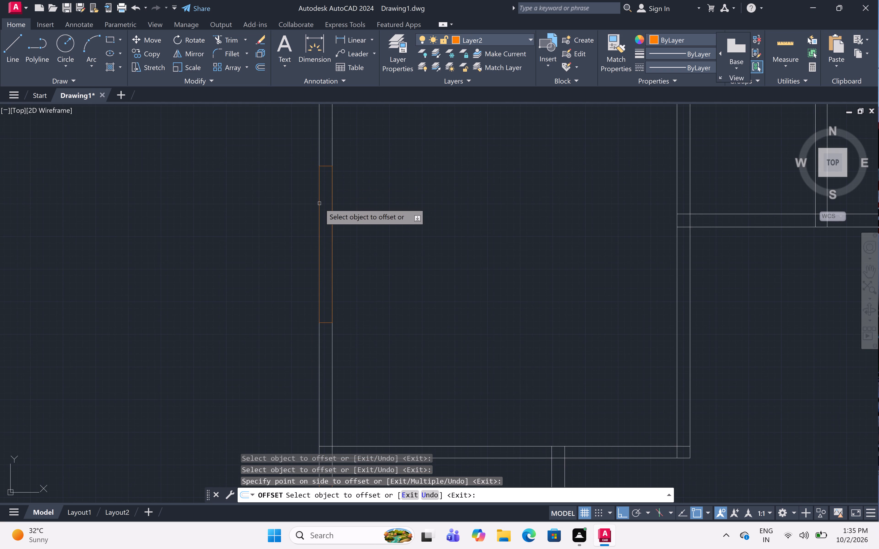
double_click(319, 204)
left_click(351, 198)
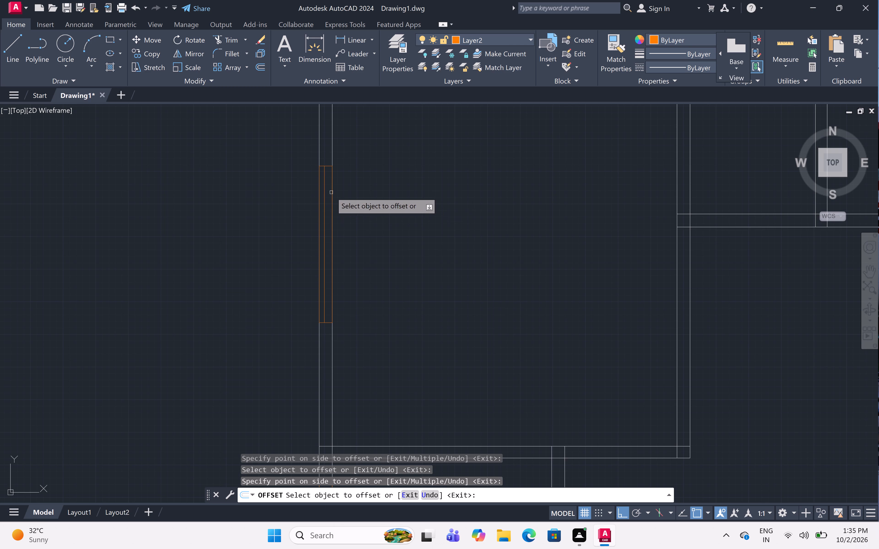
double_click(332, 192)
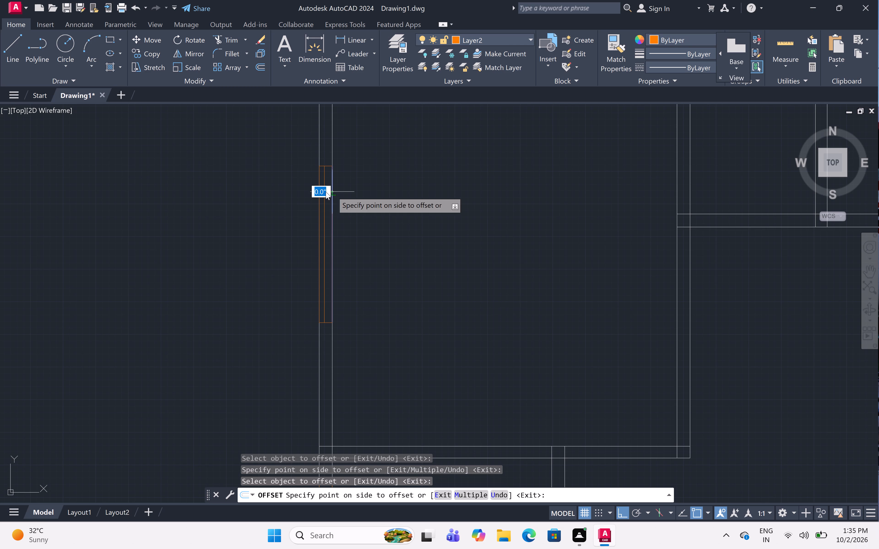
left_click(290, 191)
Offset both long edges of the opening in the short recessed north wall 2" inward.
scroll(335, 168, "down", 3)
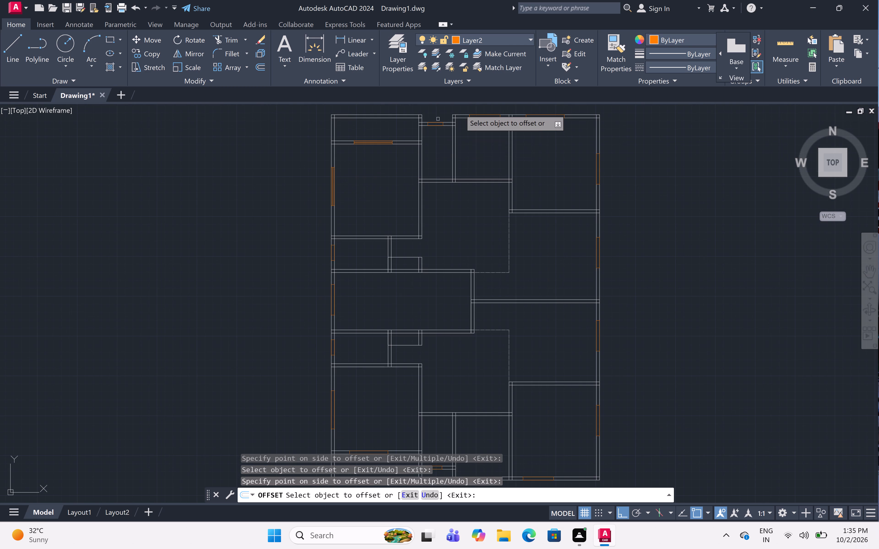
scroll(445, 110, "up", 3)
scroll(445, 110, "down", 1)
scroll(445, 110, "up", 1)
scroll(445, 110, "down", 2)
scroll(445, 110, "up", 1)
scroll(445, 110, "down", 1)
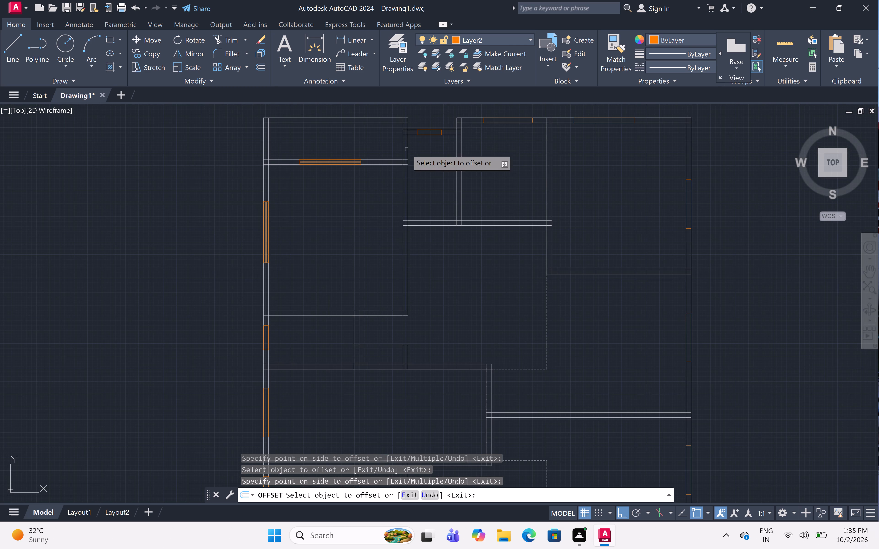
scroll(432, 118, "up", 4)
scroll(440, 139, "up", 1)
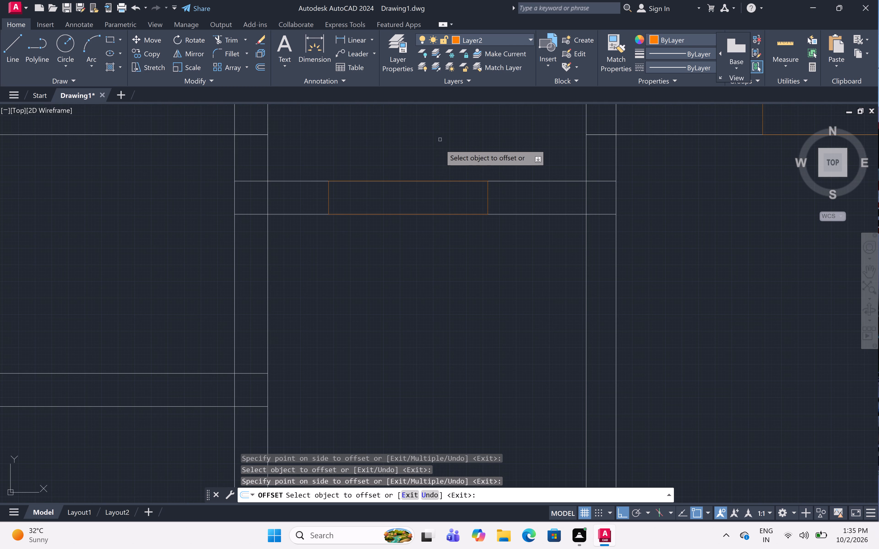
left_click(440, 180)
left_click(420, 281)
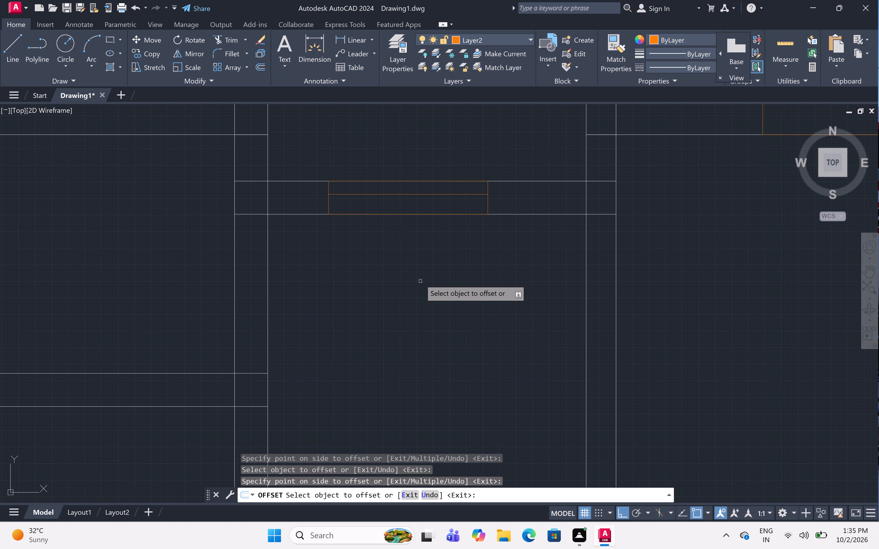
left_click(415, 215)
left_click(403, 134)
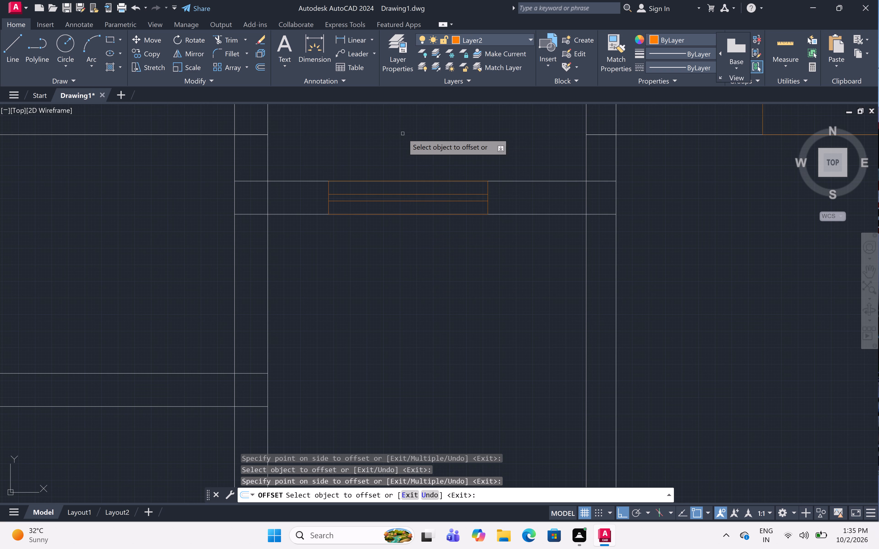
Offset both long edges of the opening in the north wall of the room just east of the recess 2" inward.
scroll(403, 134, "down", 5)
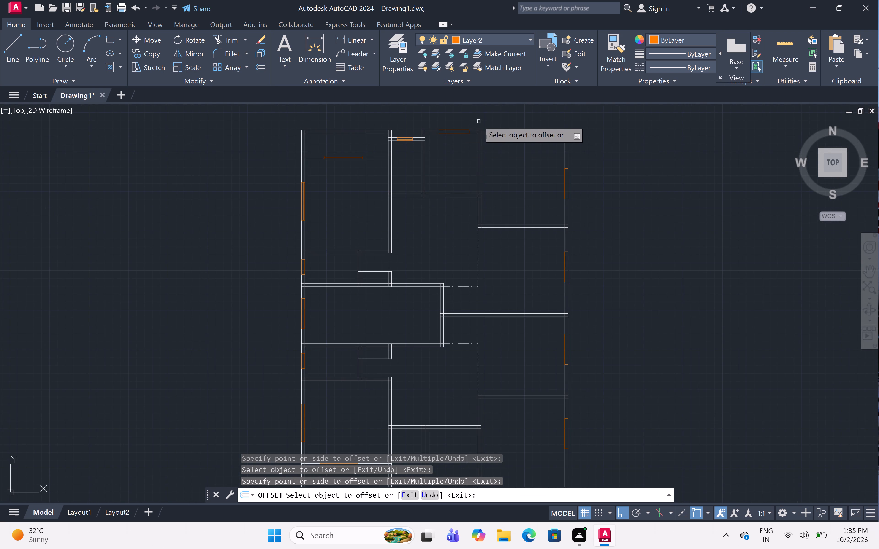
scroll(461, 129, "up", 4)
scroll(457, 109, "down", 1)
scroll(457, 109, "up", 1)
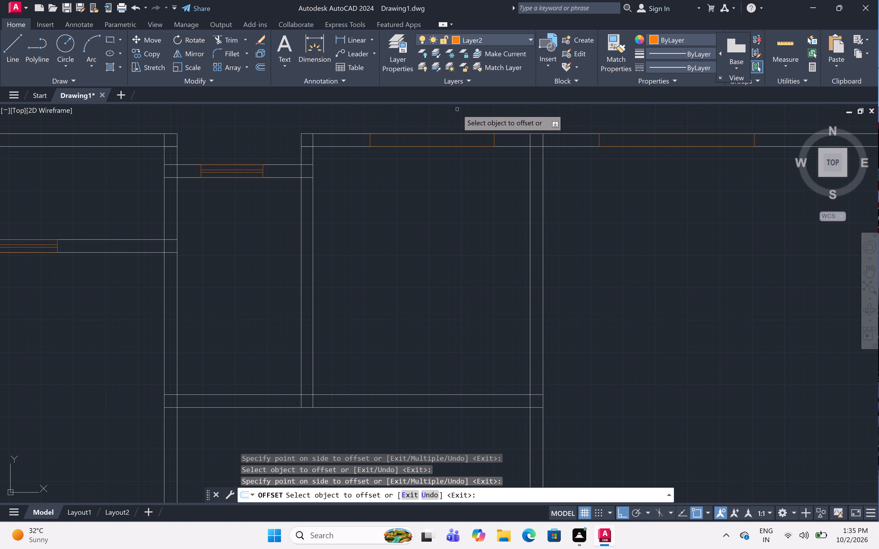
scroll(457, 109, "up", 3)
scroll(457, 109, "down", 3)
scroll(457, 109, "up", 2)
scroll(457, 109, "down", 1)
scroll(457, 109, "up", 1)
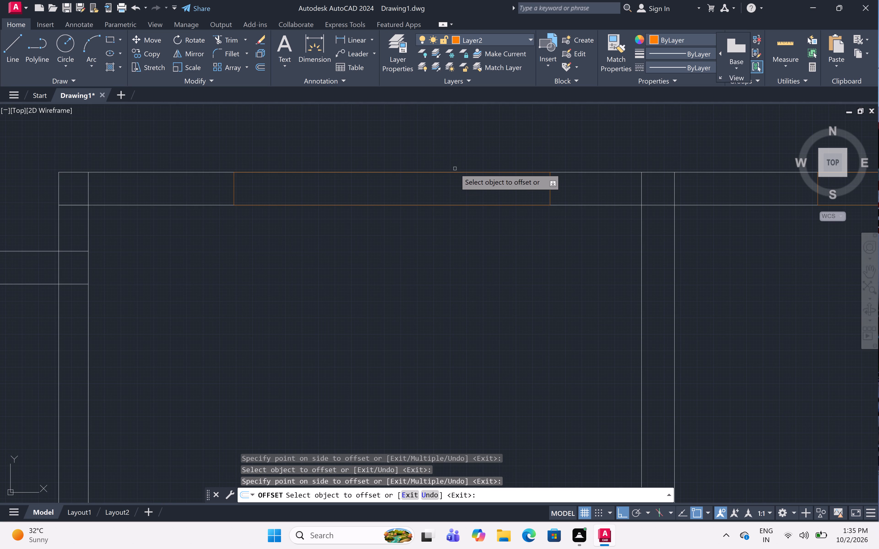
left_click(456, 172)
left_click(464, 241)
left_click(464, 243)
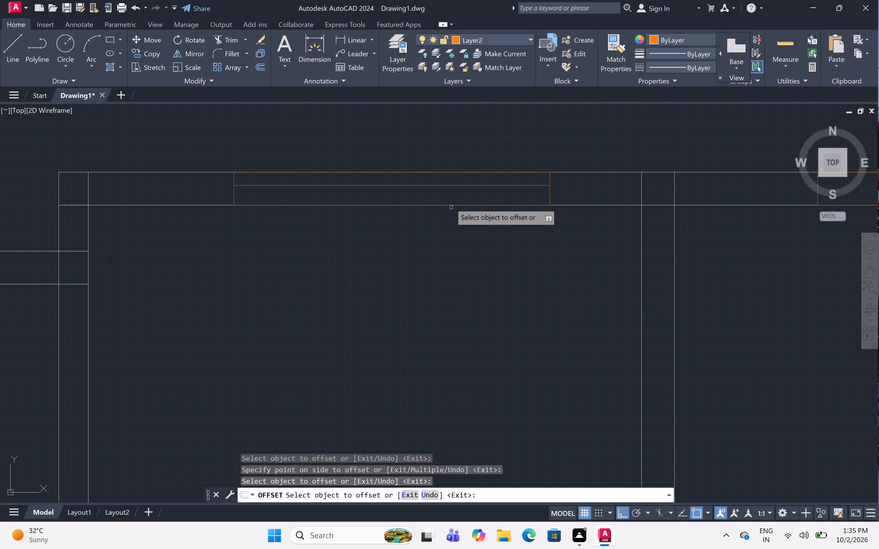
left_click(450, 206)
left_click(441, 145)
Offset both long edges of the opening in the upper-right corner room's north wall 2" inward.
scroll(442, 145, "down", 4)
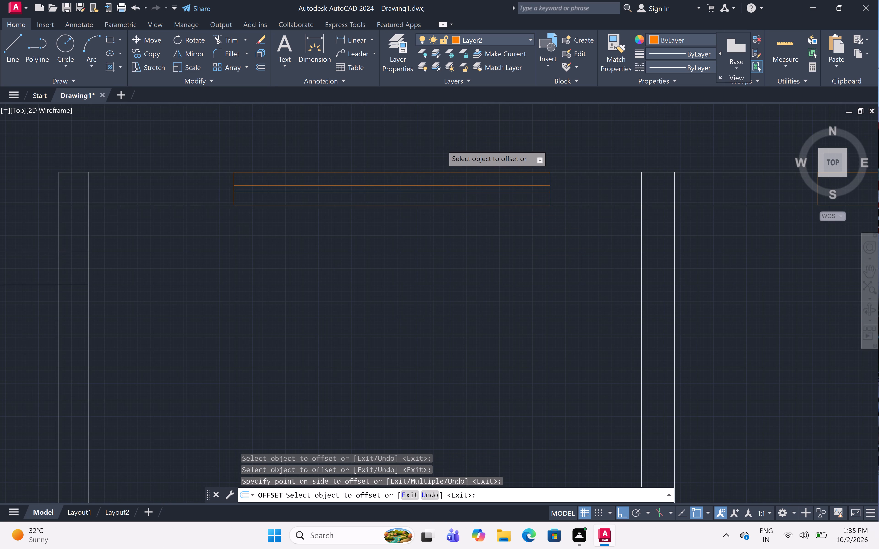
scroll(626, 140, "up", 2)
scroll(626, 140, "down", 2)
scroll(626, 140, "up", 1)
scroll(626, 140, "down", 3)
scroll(626, 140, "up", 1)
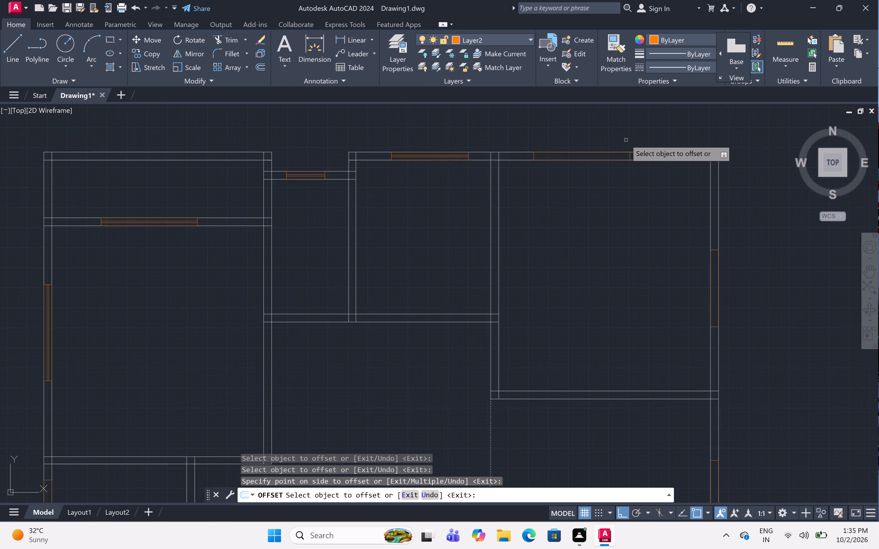
scroll(578, 134, "up", 1)
scroll(578, 134, "down", 2)
scroll(578, 134, "up", 1)
scroll(578, 134, "down", 1)
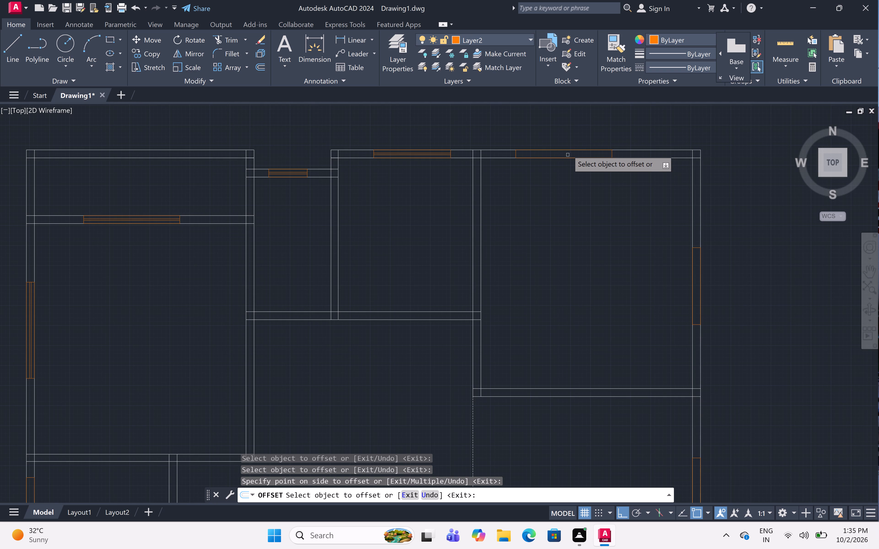
double_click(567, 149)
left_click(569, 180)
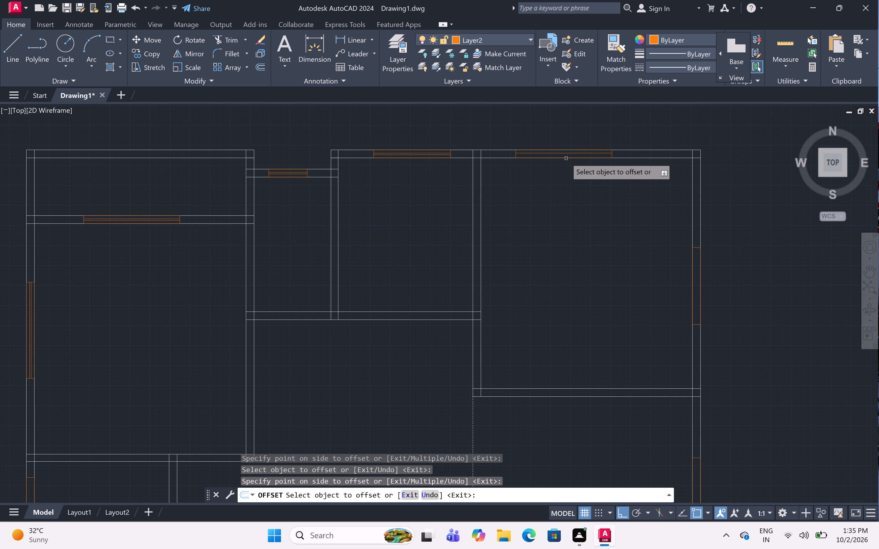
left_click(566, 158)
left_click(560, 128)
Offset both long edges of the opening in the upper-right corner room's east wall 2" into the wall thickness.
scroll(560, 128, "down", 1)
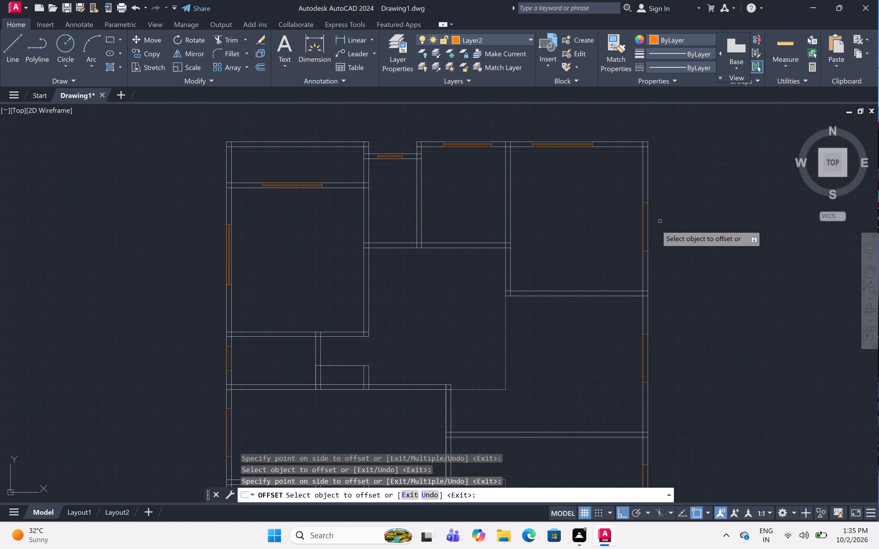
scroll(652, 231, "up", 3)
scroll(652, 231, "down", 1)
scroll(652, 231, "up", 2)
scroll(610, 197, "up", 1)
scroll(610, 197, "down", 2)
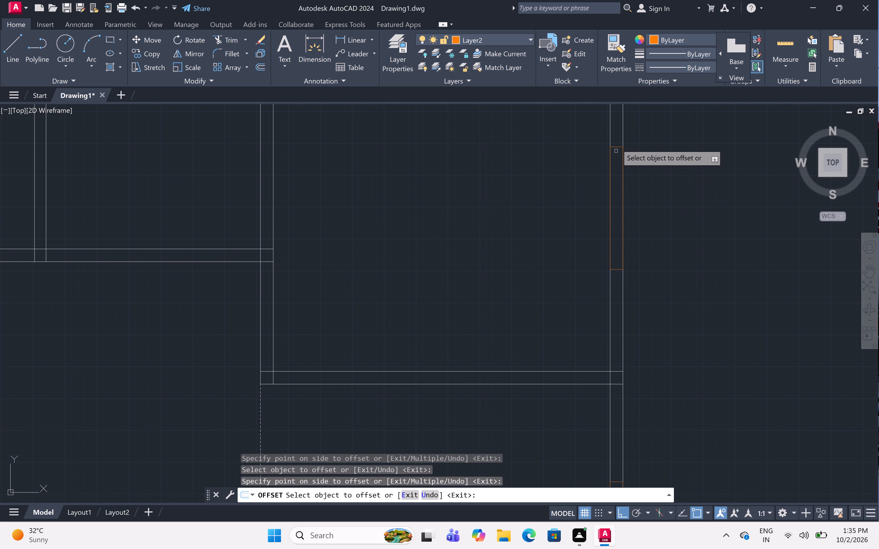
scroll(616, 126, "up", 1)
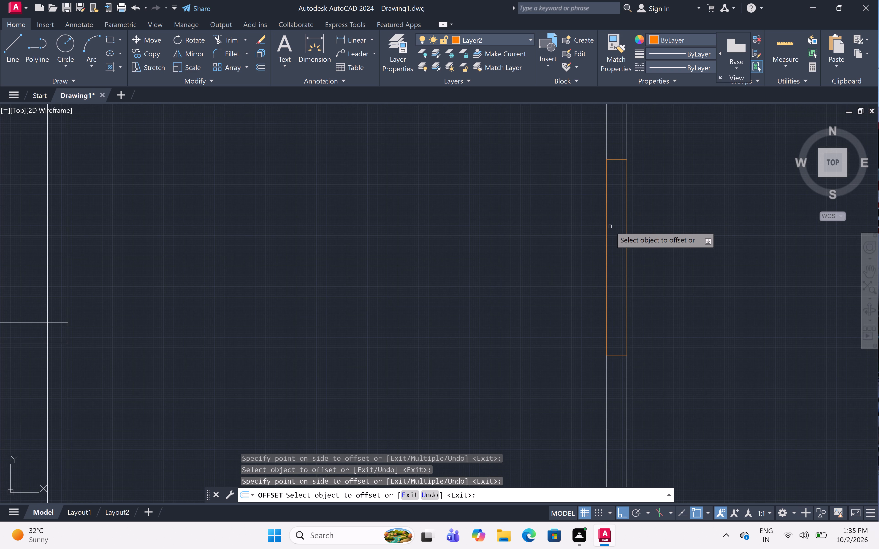
left_click(606, 228)
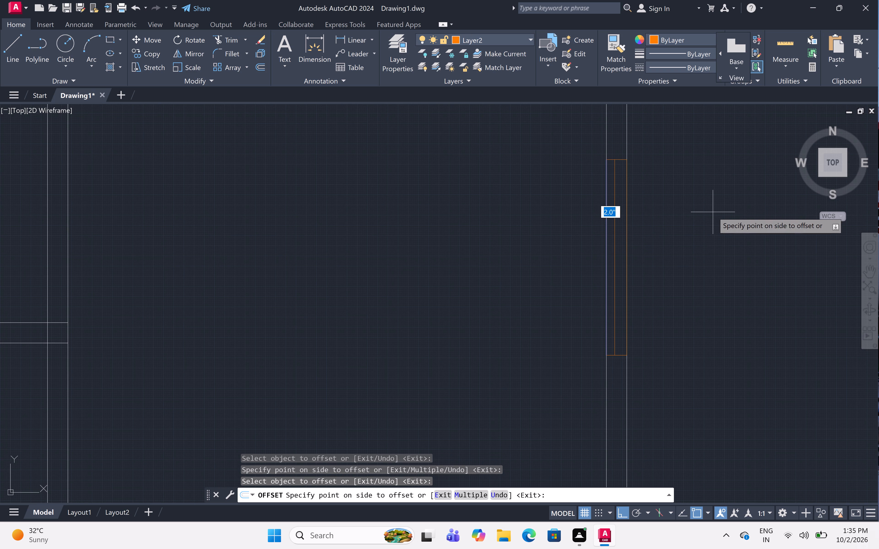
left_click(713, 212)
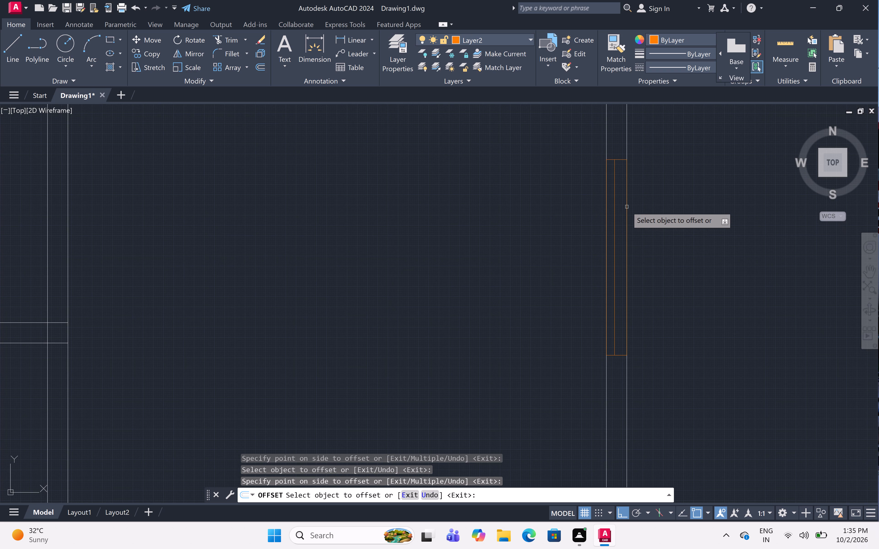
left_click(627, 207)
left_click(544, 205)
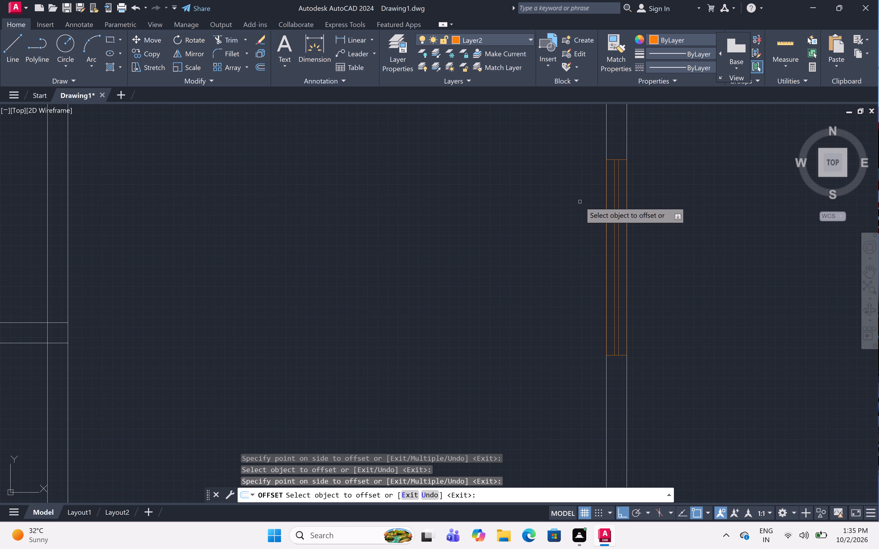
Offset both long edges of the east wall opening just north of the plan's central cross wall 2" inward.
scroll(580, 202, "down", 1)
scroll(580, 202, "up", 1)
scroll(580, 202, "down", 1)
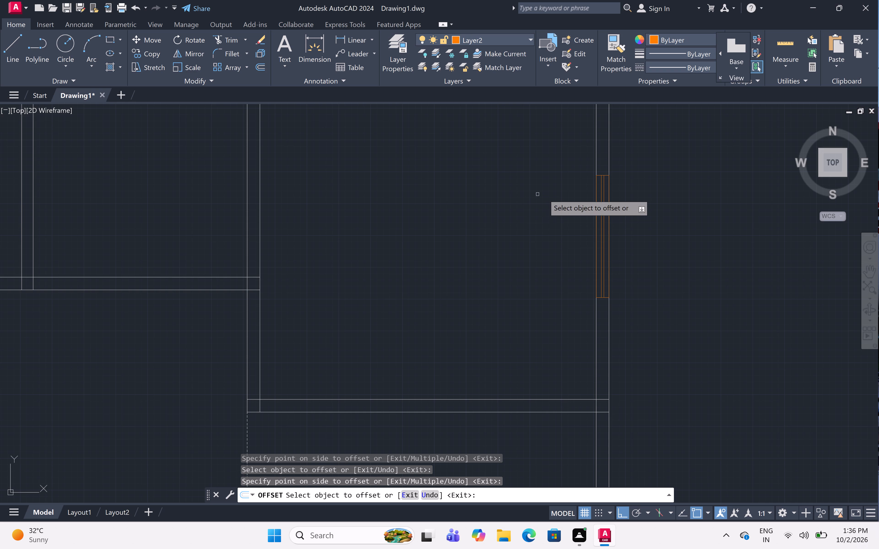
scroll(504, 186, "down", 5)
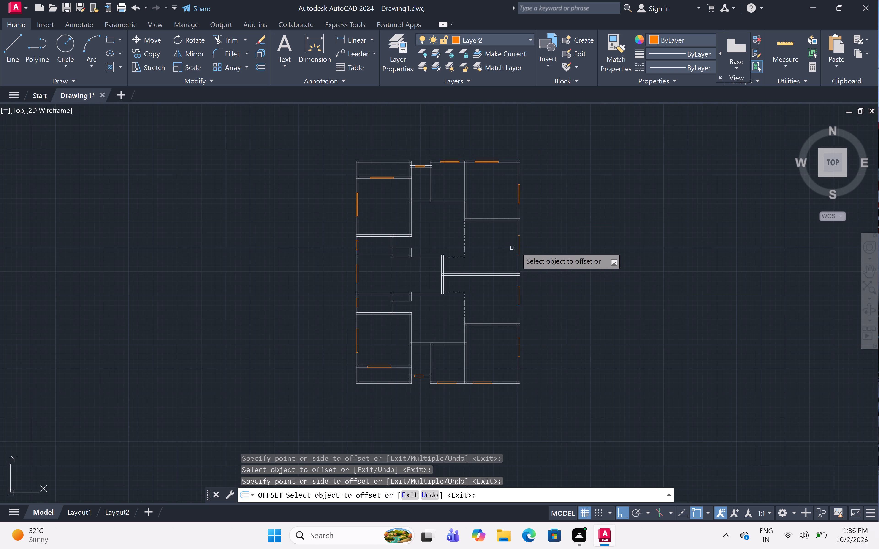
scroll(520, 248, "up", 3)
scroll(520, 248, "down", 1)
scroll(520, 248, "up", 1)
scroll(520, 248, "down", 2)
scroll(520, 248, "up", 3)
scroll(516, 233, "down", 2)
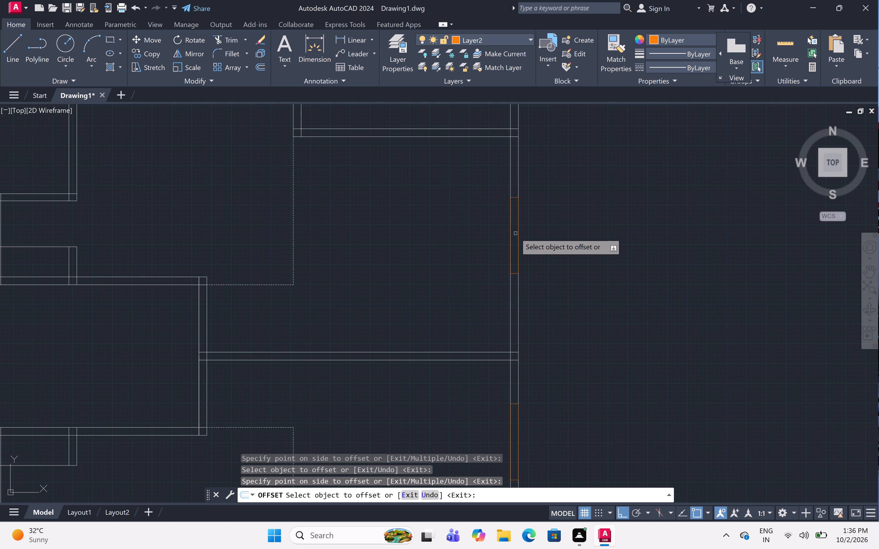
scroll(515, 233, "down", 2)
scroll(515, 233, "up", 2)
scroll(532, 223, "up", 2)
scroll(532, 223, "down", 1)
scroll(532, 223, "up", 3)
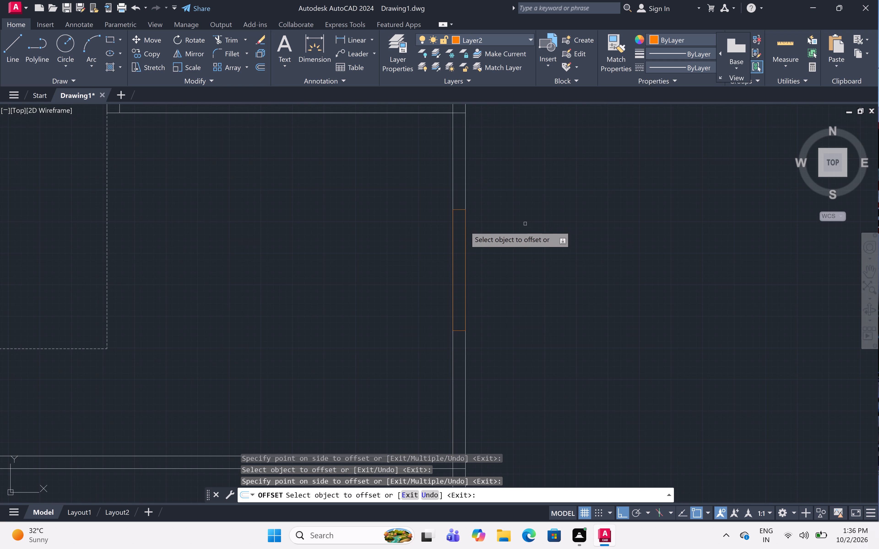
left_click(465, 232)
double_click(392, 233)
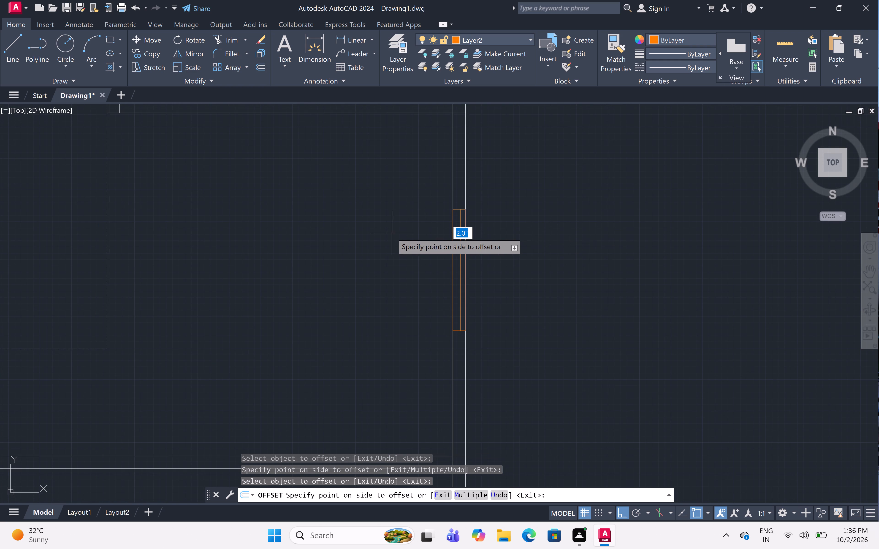
left_click(452, 233)
left_click(534, 234)
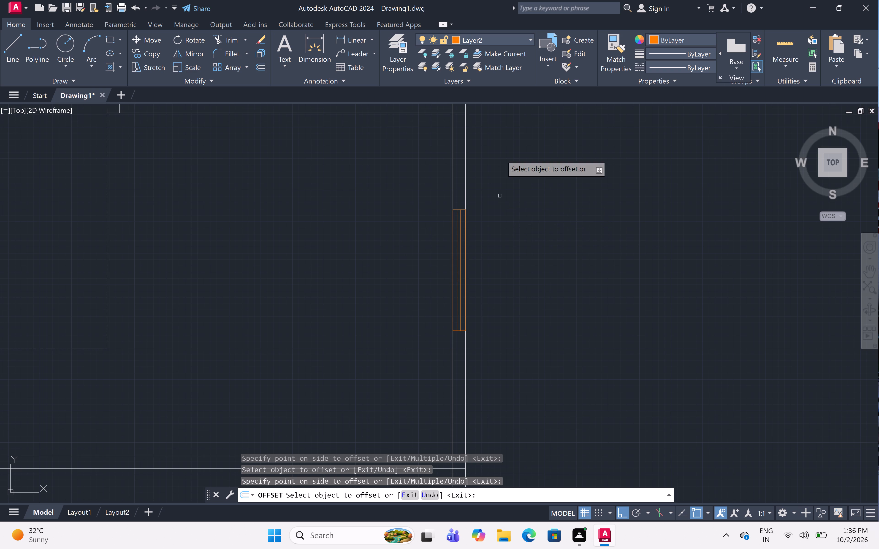
Offset both long edges of the east wall opening just south of the plan's central cross wall 2" inward.
scroll(504, 205, "down", 1)
scroll(504, 205, "up", 2)
scroll(504, 206, "down", 4)
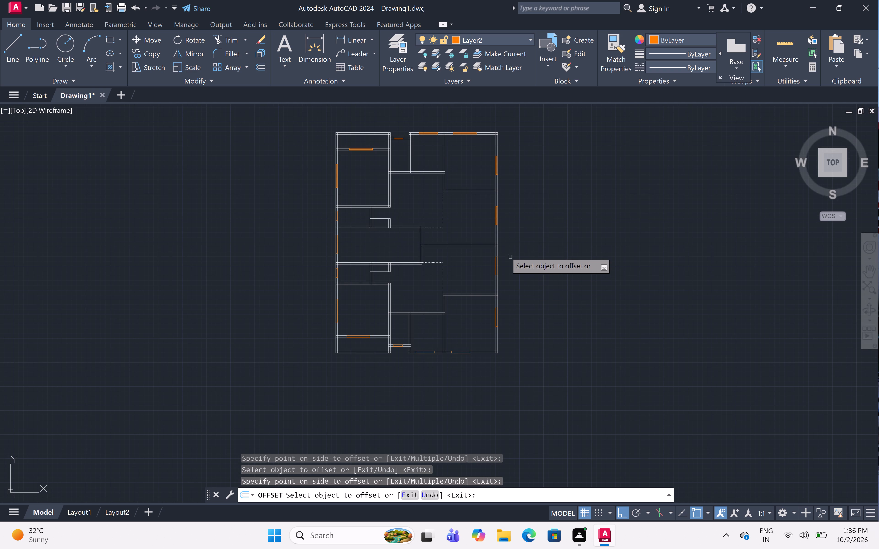
scroll(505, 264, "up", 1)
scroll(505, 264, "down", 1)
scroll(505, 264, "up", 5)
scroll(505, 264, "down", 1)
scroll(505, 264, "up", 1)
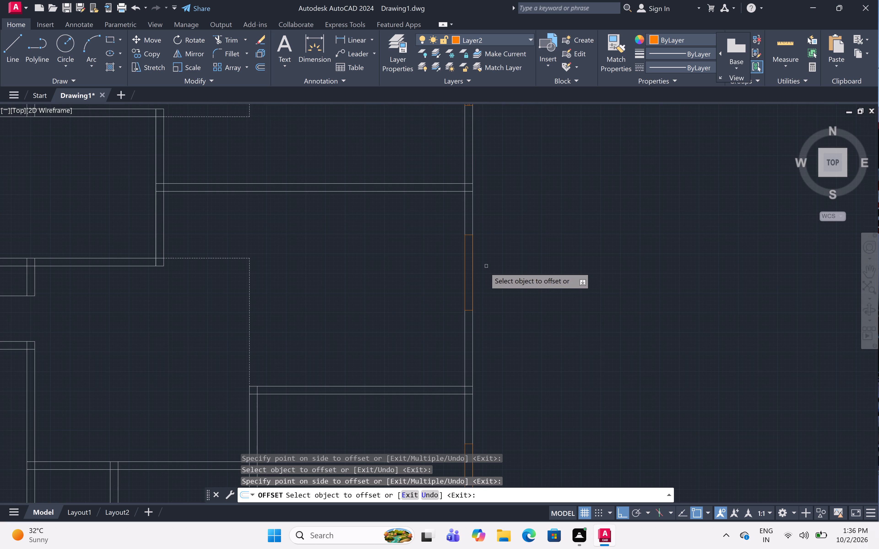
scroll(473, 266, "up", 1)
scroll(473, 266, "down", 2)
scroll(473, 266, "up", 2)
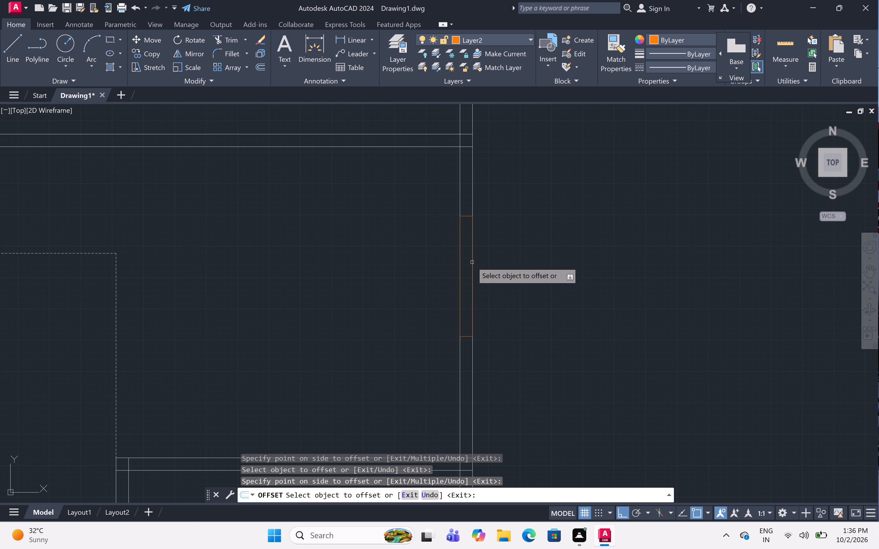
left_click(472, 262)
double_click(375, 255)
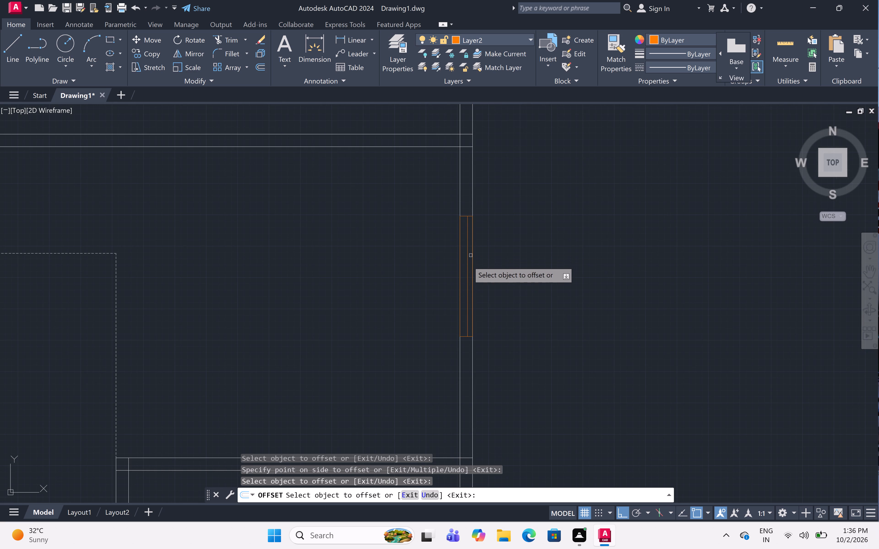
left_click(460, 266)
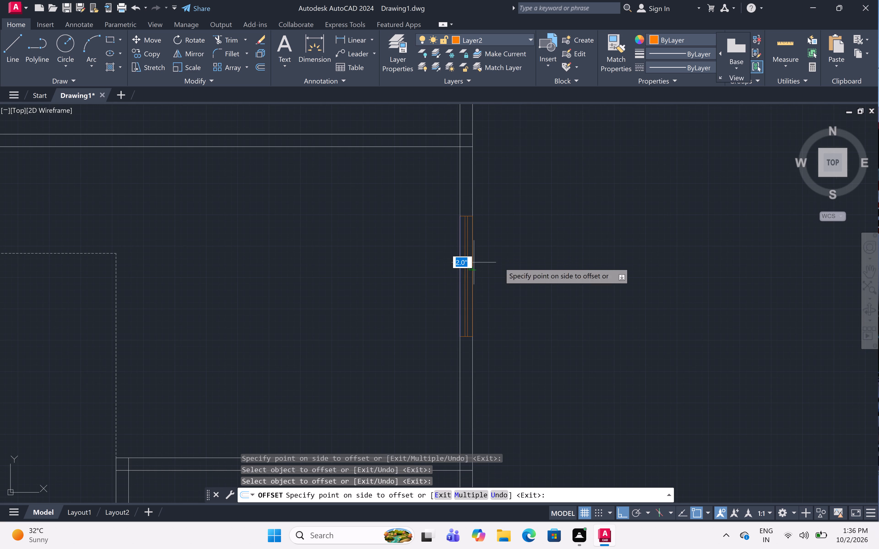
left_click(606, 263)
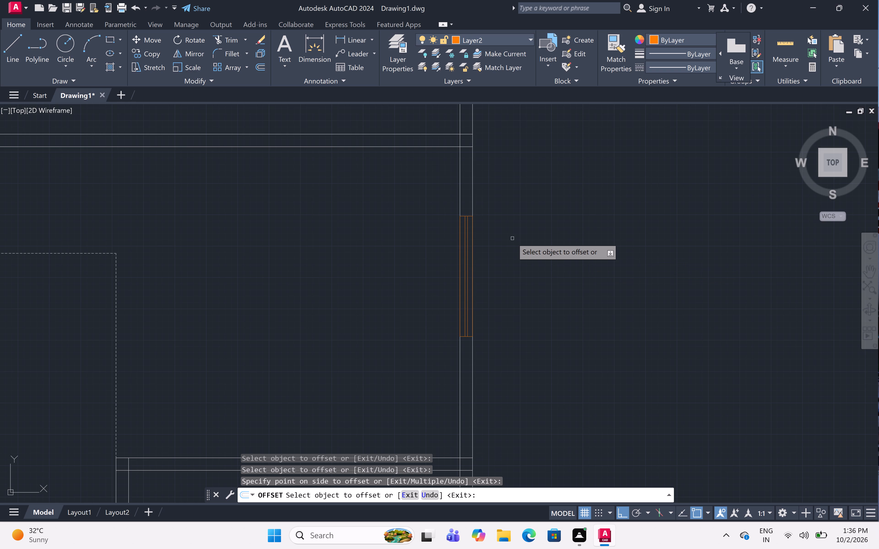
Offset both long edges of the opening in the lower-right corner room's east wall 2" into the wall thickness.
scroll(512, 238, "down", 5)
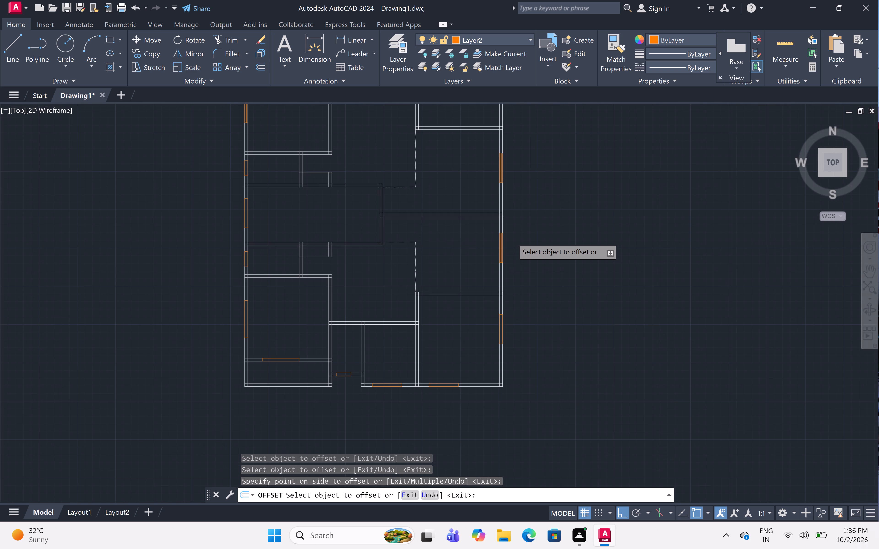
scroll(509, 267, "up", 7)
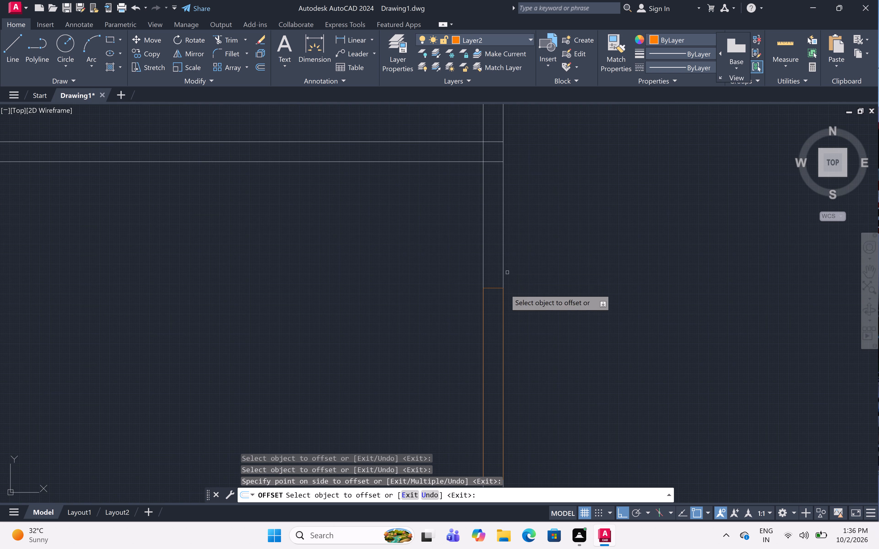
scroll(510, 268, "down", 1)
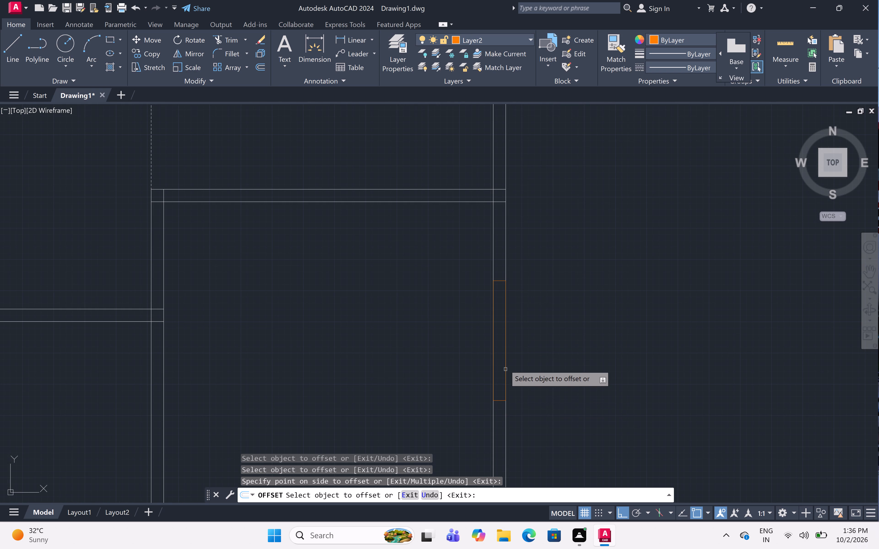
left_click(504, 362)
left_click(444, 357)
left_click_drag(444, 357, 446, 356)
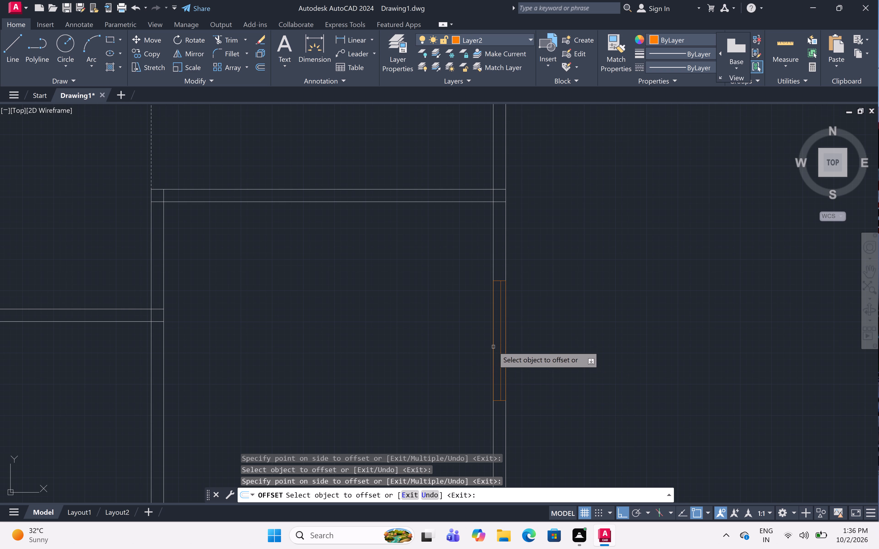
left_click(492, 346)
double_click(645, 350)
Offset both long edges of the opening in the lower-right corner room's south wall 2" inward.
scroll(549, 287, "down", 2)
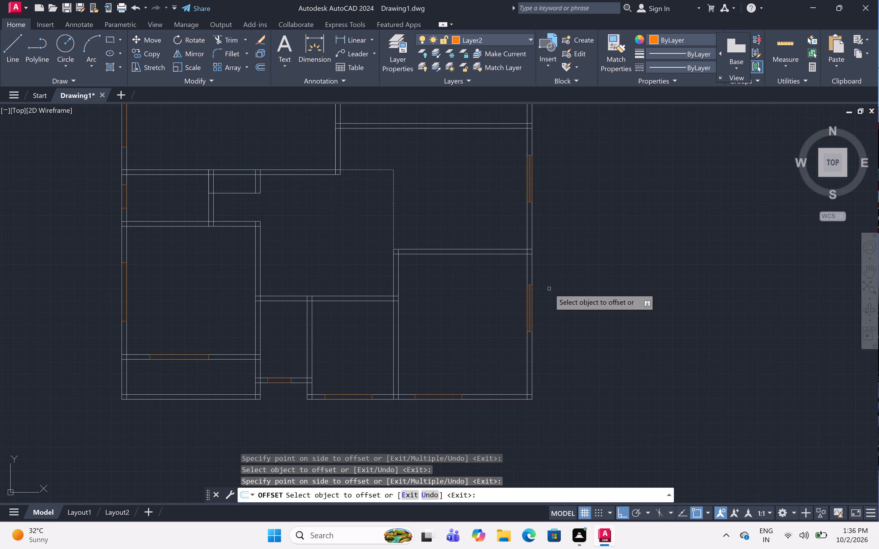
scroll(403, 405, "up", 3)
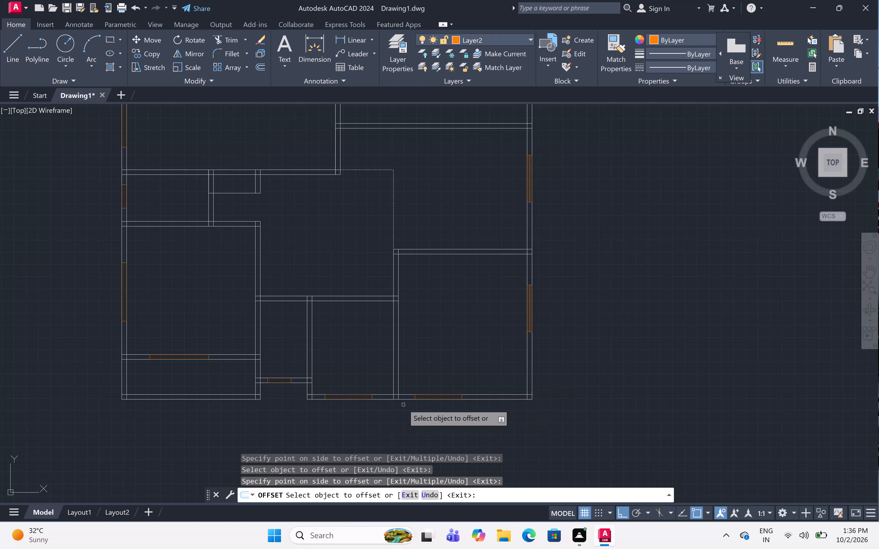
scroll(403, 403, "up", 1)
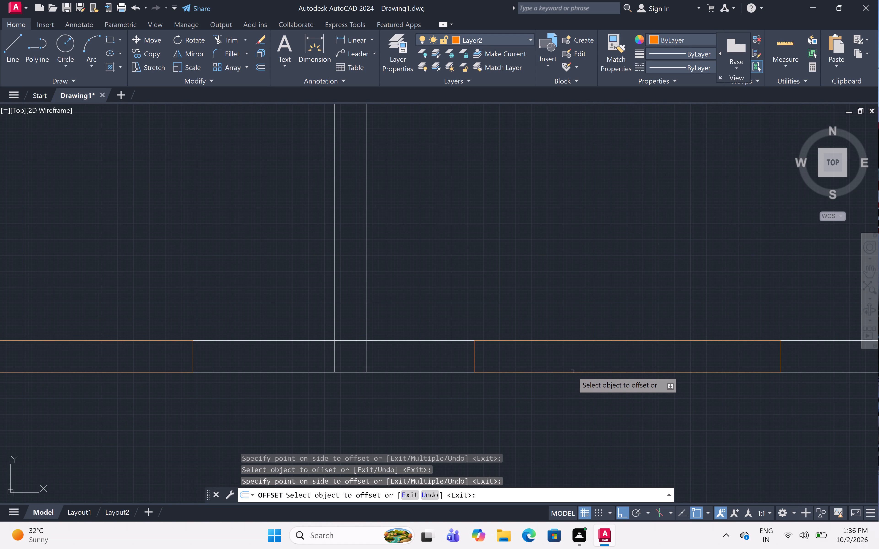
left_click(573, 372)
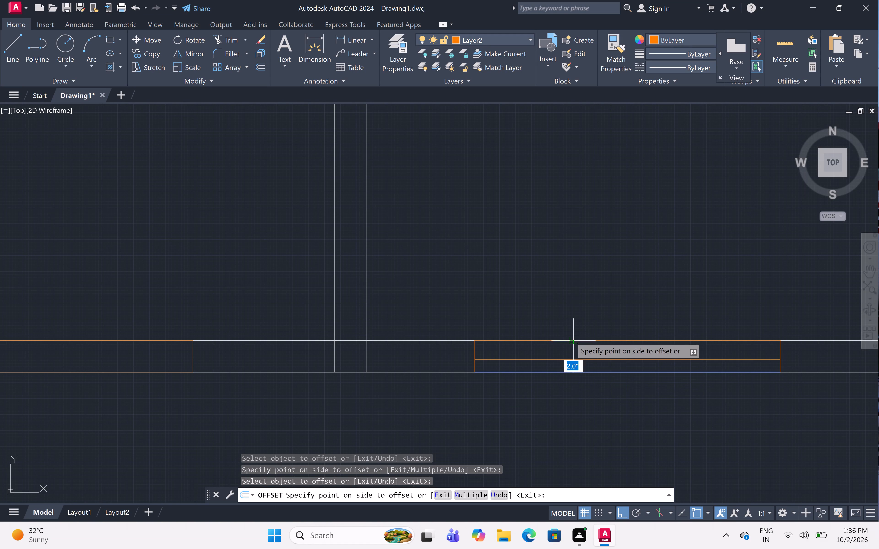
left_click(576, 310)
double_click(578, 339)
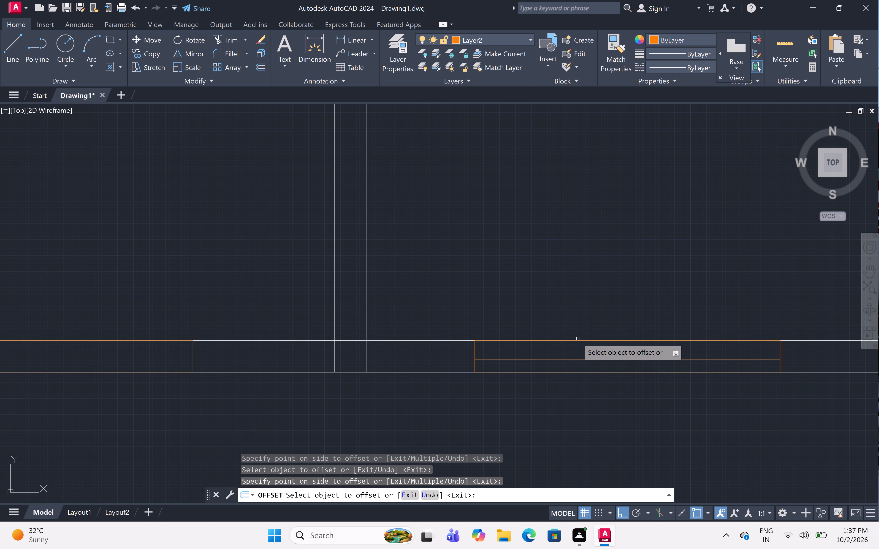
double_click(583, 368)
double_click(571, 341)
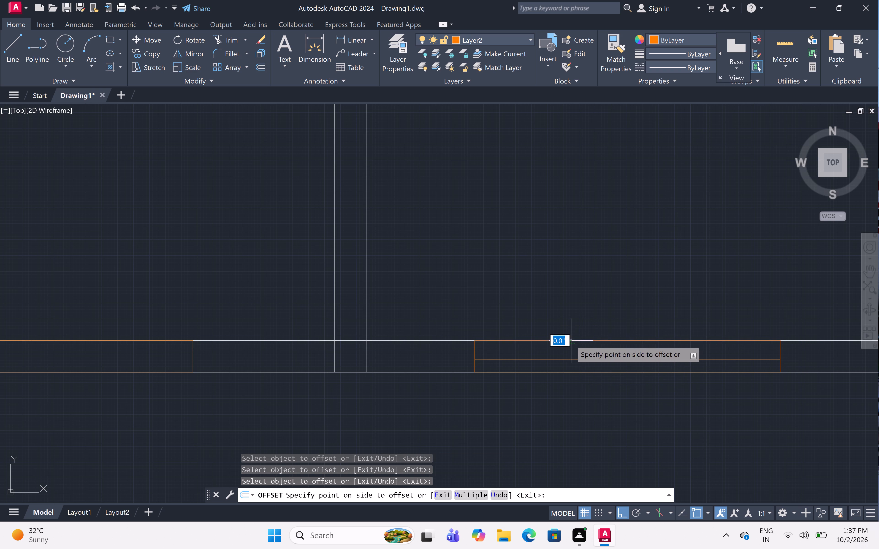
left_click(574, 375)
Offset both long edges of the south wall opening in the room just west of the lower-right corner room 2" inward.
scroll(552, 293, "down", 2)
scroll(552, 293, "up", 1)
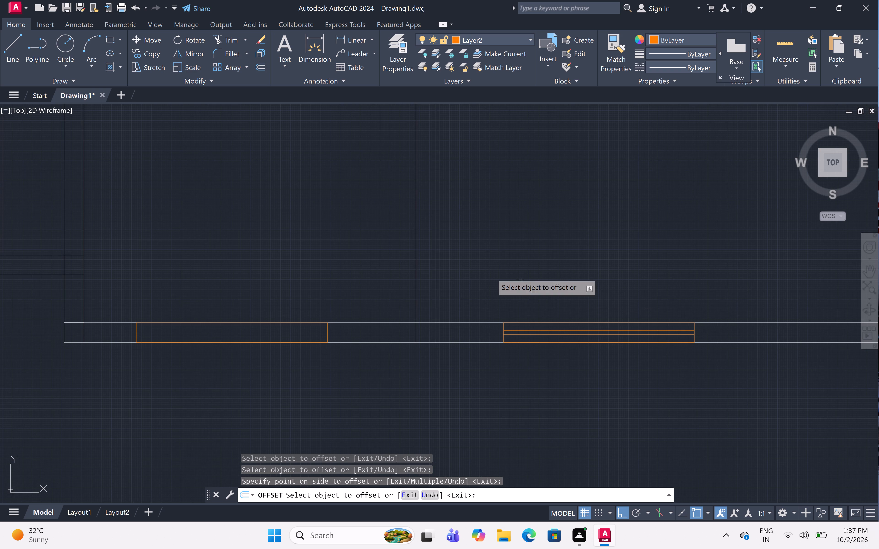
scroll(485, 265, "down", 1)
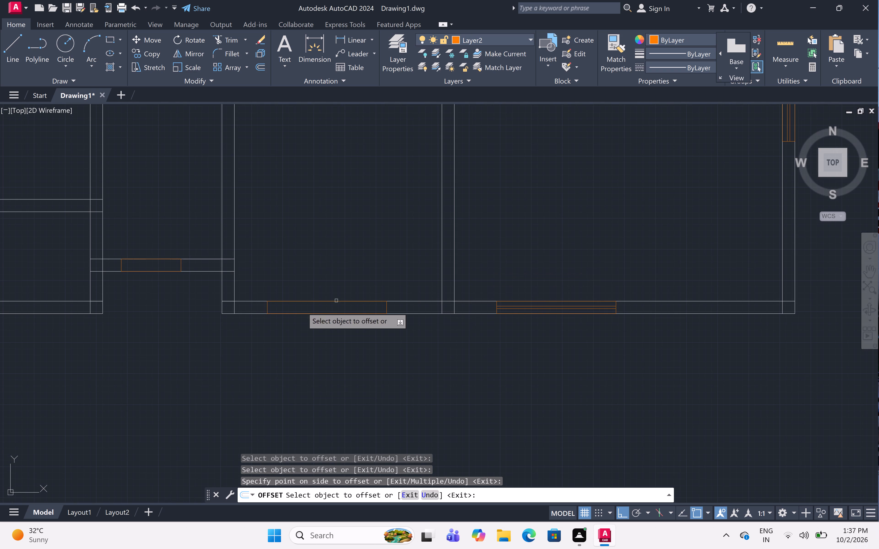
scroll(244, 305, "up", 2)
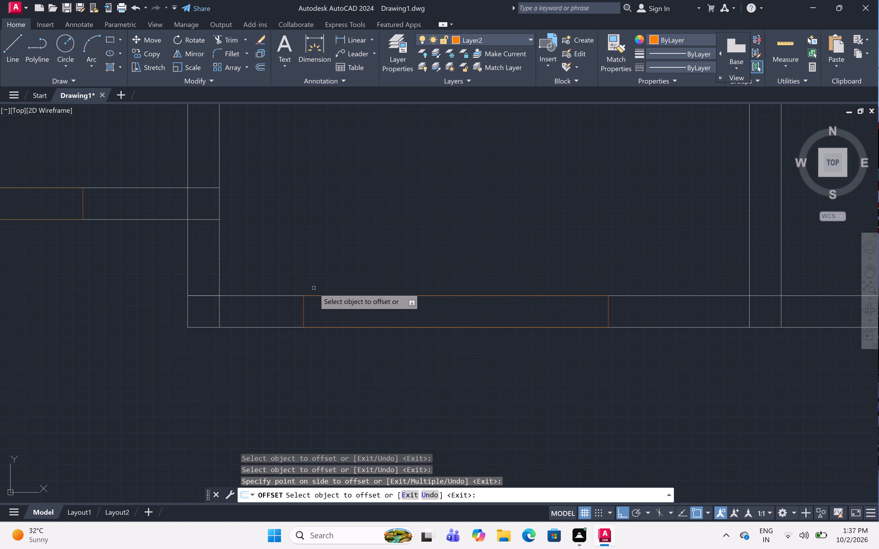
left_click(410, 325)
left_click(410, 328)
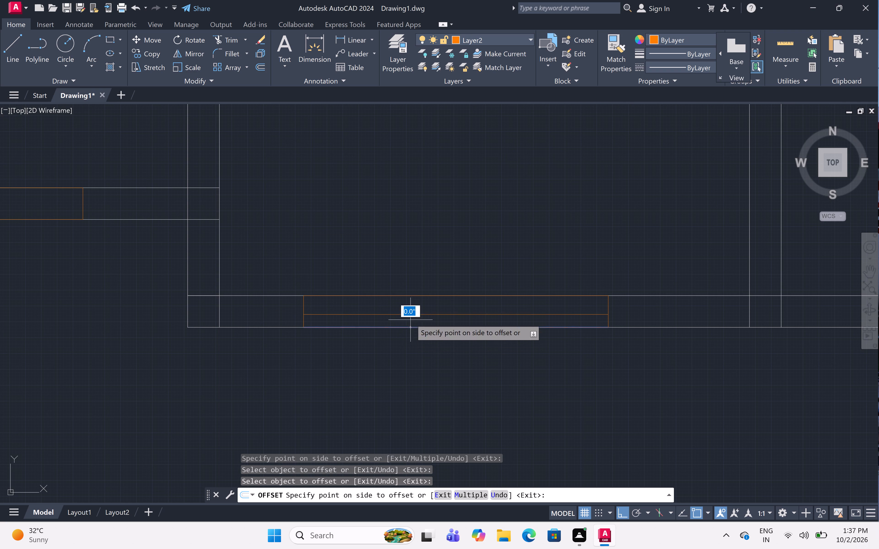
double_click(418, 279)
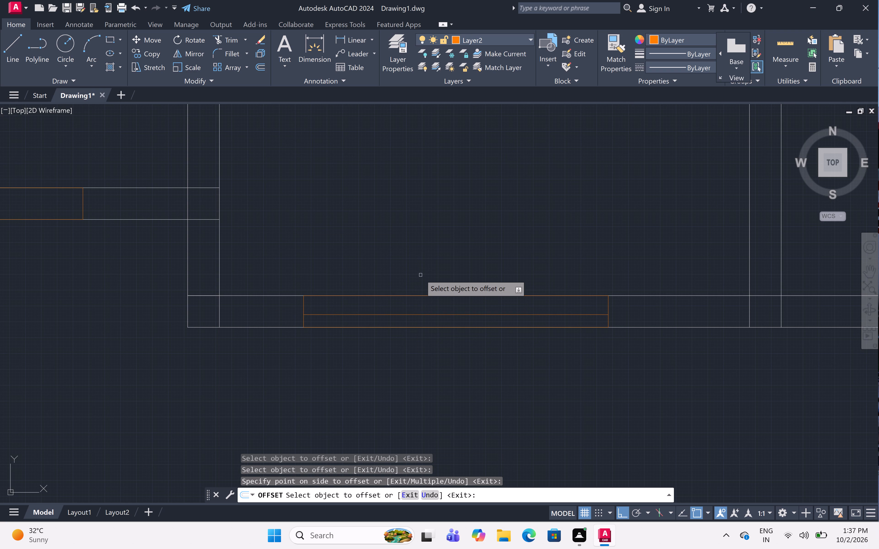
left_click(432, 296)
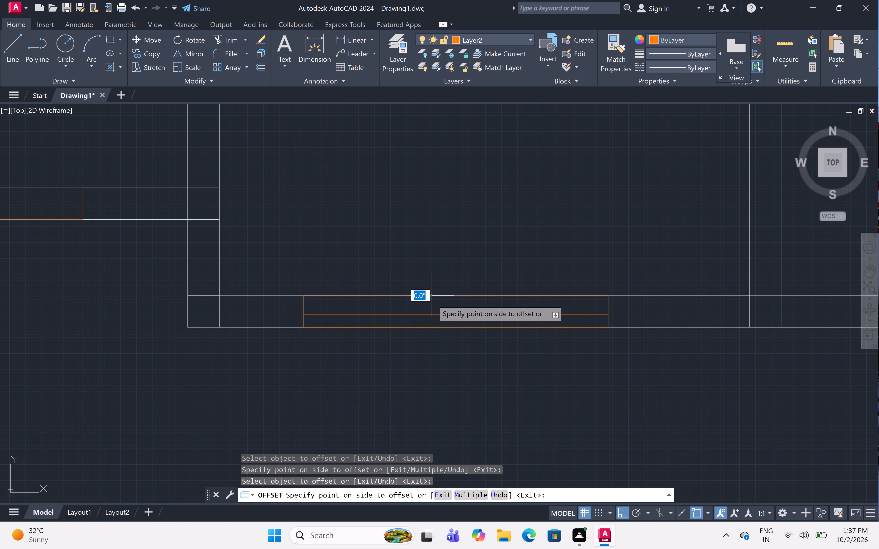
left_click(442, 353)
scroll(421, 242, "down", 2)
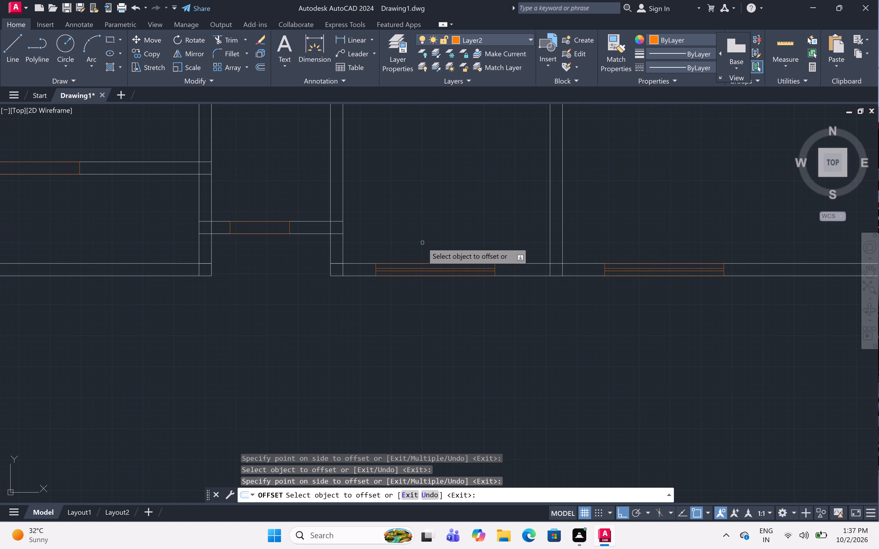
Offset both long edges of the opening in the short recessed wall between the two southern room blocks 2" inward.
scroll(203, 221, "up", 3)
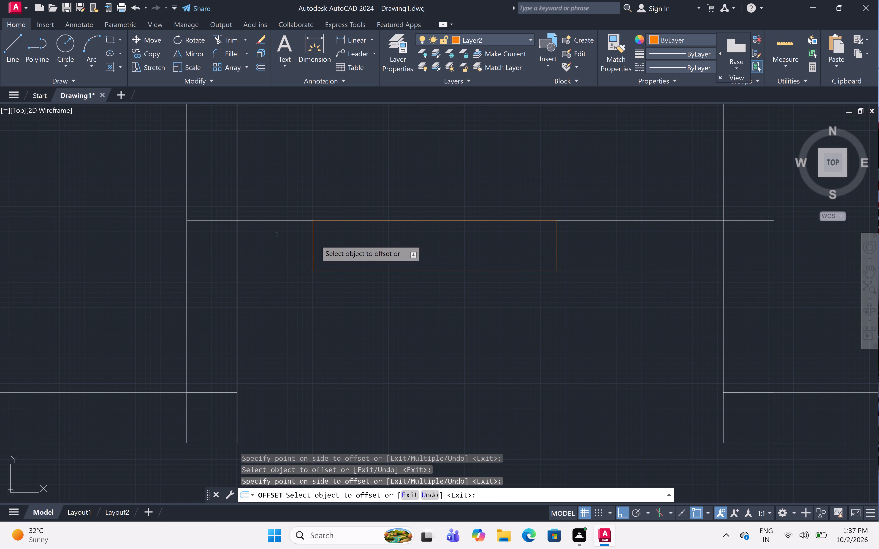
left_click(405, 219)
left_click(417, 283)
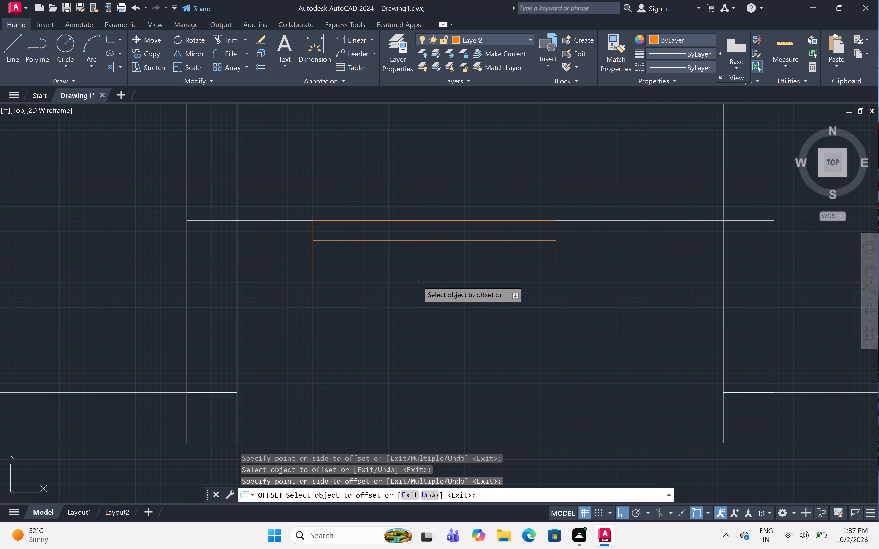
left_click(412, 270)
left_click(405, 215)
Offset both long edges of the opening in the horizontal wall near the plan's southwest corner 2" inward.
scroll(405, 215, "down", 5)
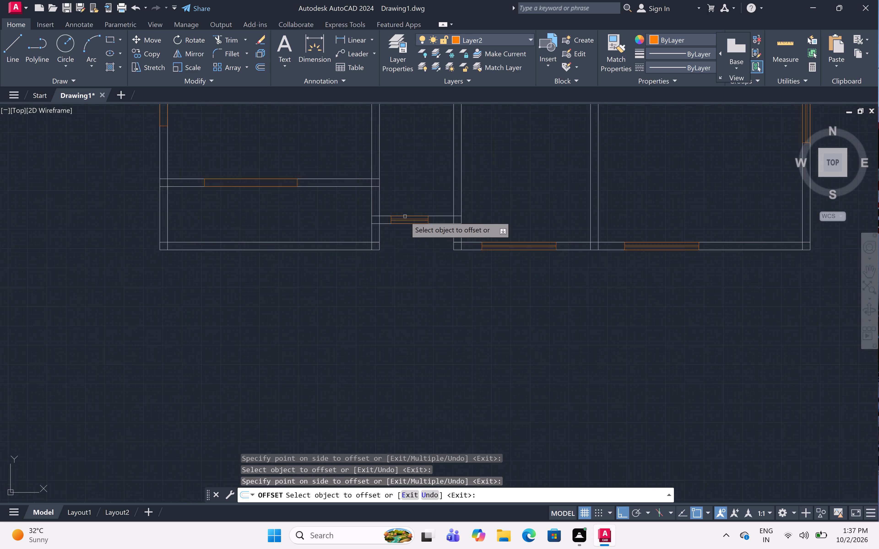
scroll(278, 181, "up", 3)
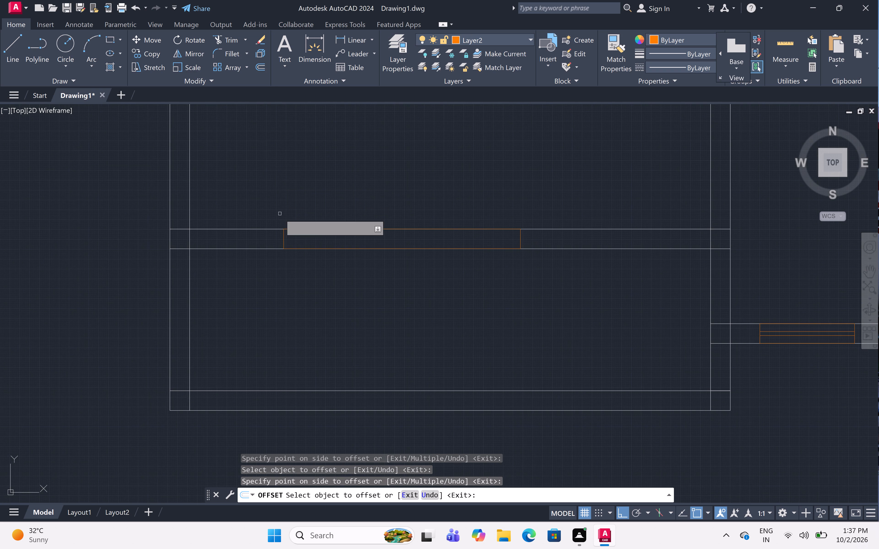
scroll(279, 214, "up", 1)
left_click(406, 238)
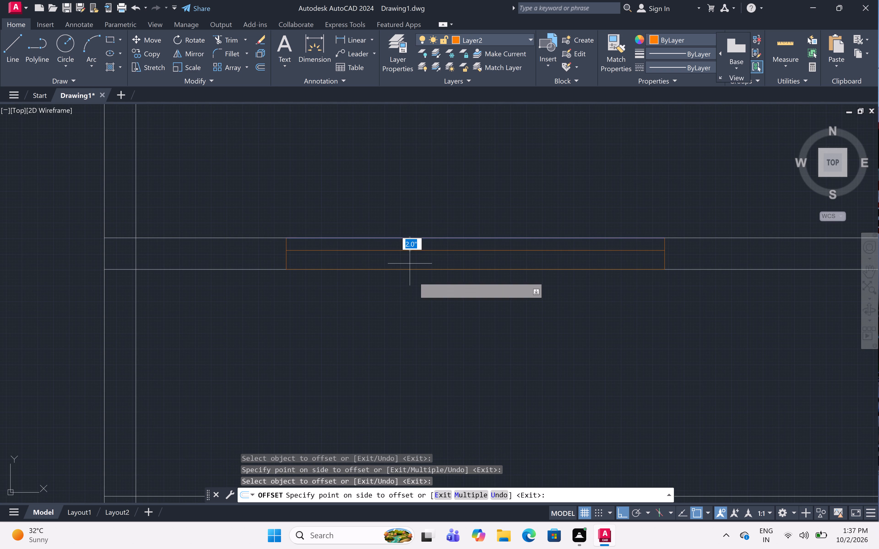
left_click(415, 283)
left_click(414, 270)
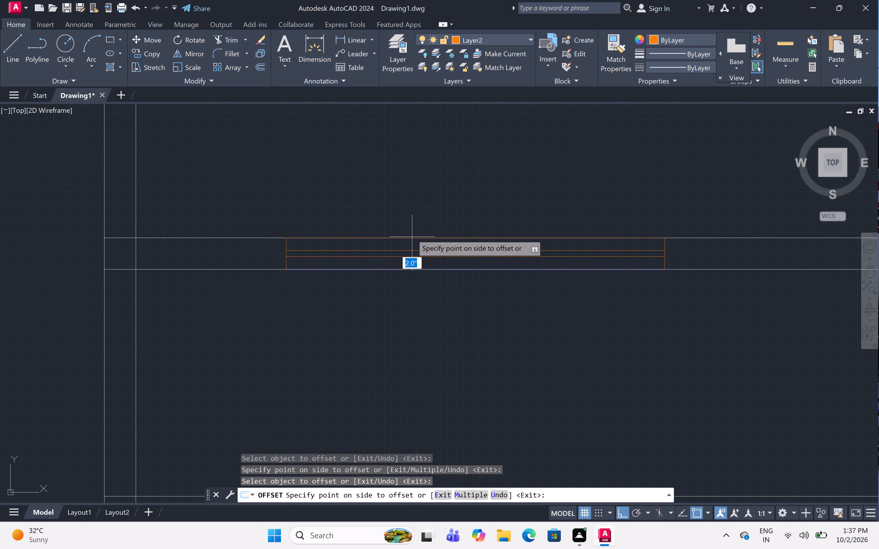
left_click(412, 235)
Offset both long edges of the west wall opening in the large southwest room 2" into the wall thickness.
scroll(415, 223, "up", 1)
scroll(415, 223, "down", 4)
scroll(415, 223, "up", 1)
scroll(415, 223, "down", 9)
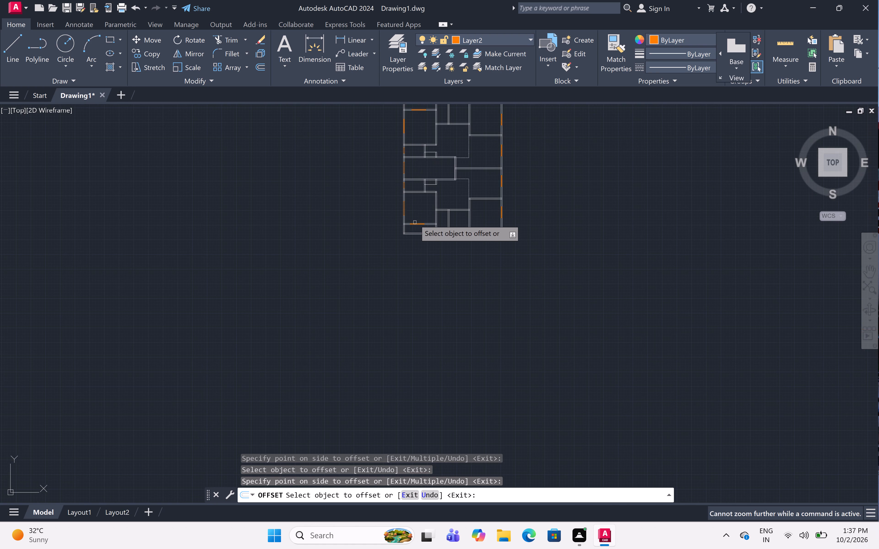
scroll(402, 201, "up", 7)
scroll(402, 201, "down", 1)
scroll(402, 201, "up", 1)
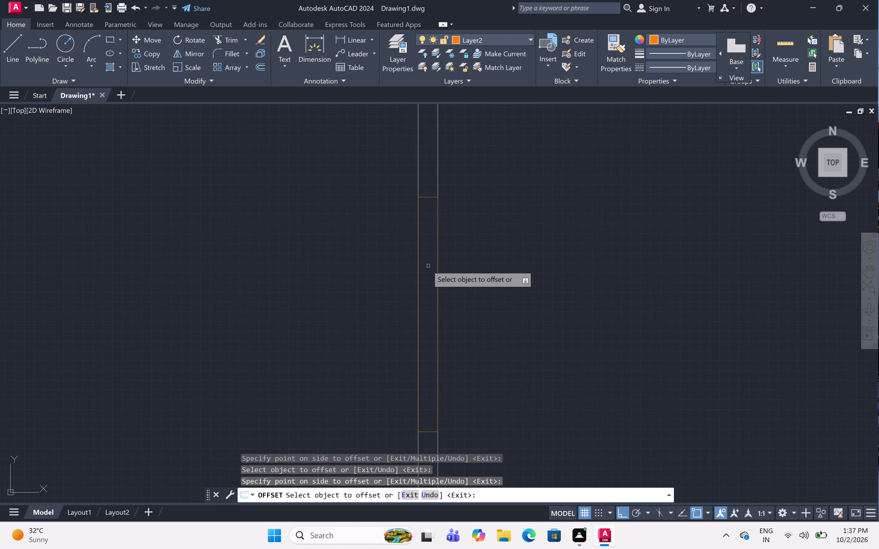
left_click(418, 277)
left_click(510, 281)
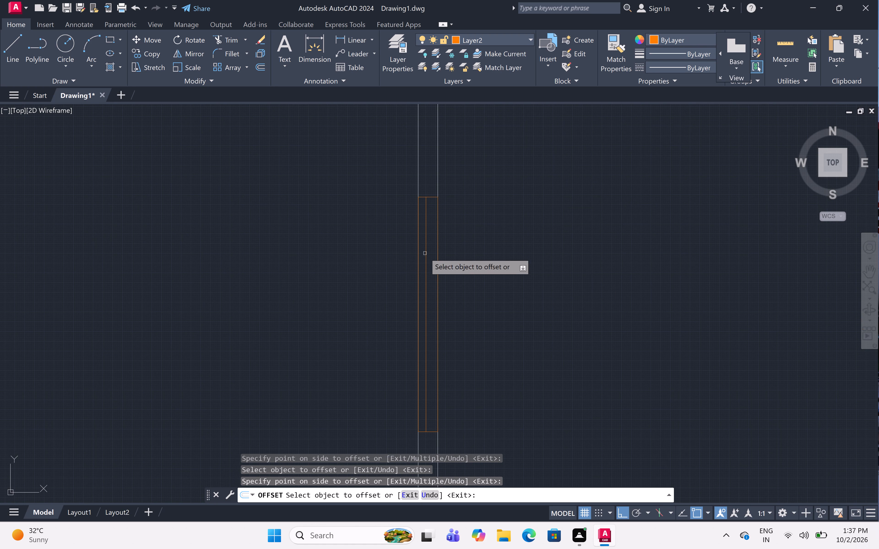
left_click(438, 246)
left_click_drag(386, 247, 388, 245)
Offset both long edges of the small west wall opening just north of the large southwest room 2" inward.
scroll(426, 217, "down", 4)
scroll(426, 218, "up", 1)
scroll(426, 218, "down", 6)
scroll(428, 221, "up", 4)
scroll(428, 221, "down", 1)
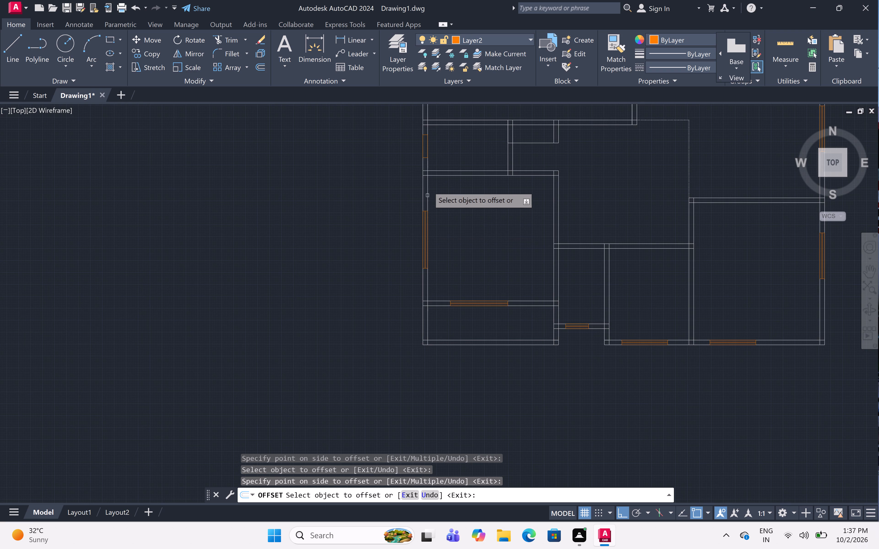
scroll(426, 114, "up", 1)
scroll(426, 114, "down", 2)
scroll(426, 114, "up", 4)
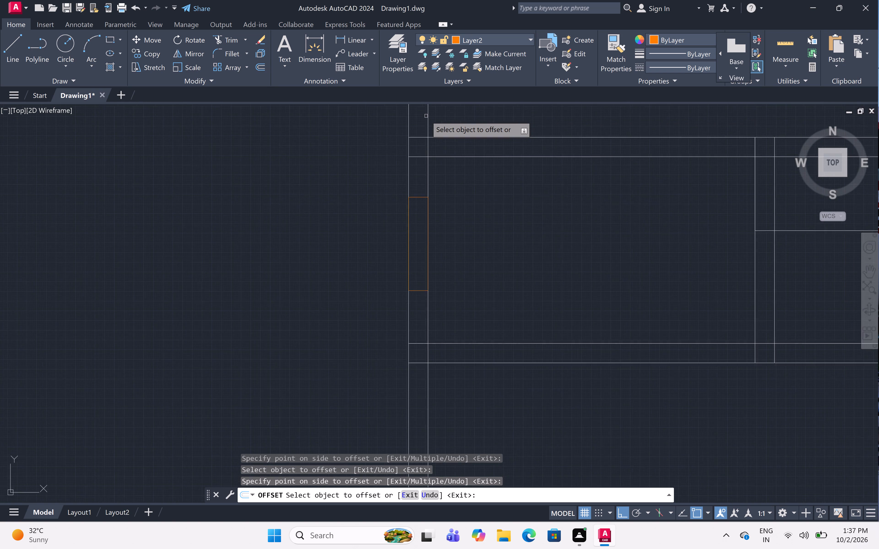
scroll(426, 116, "up", 1)
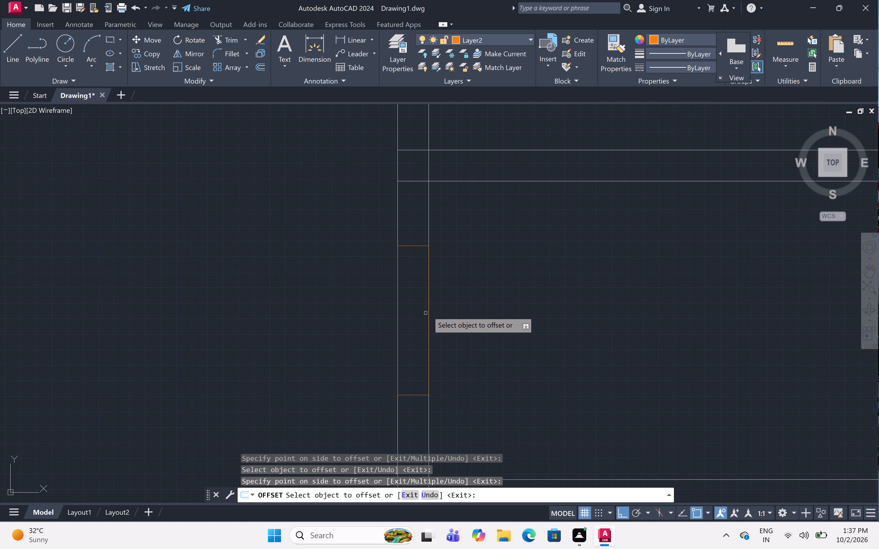
left_click(429, 311)
left_click(373, 312)
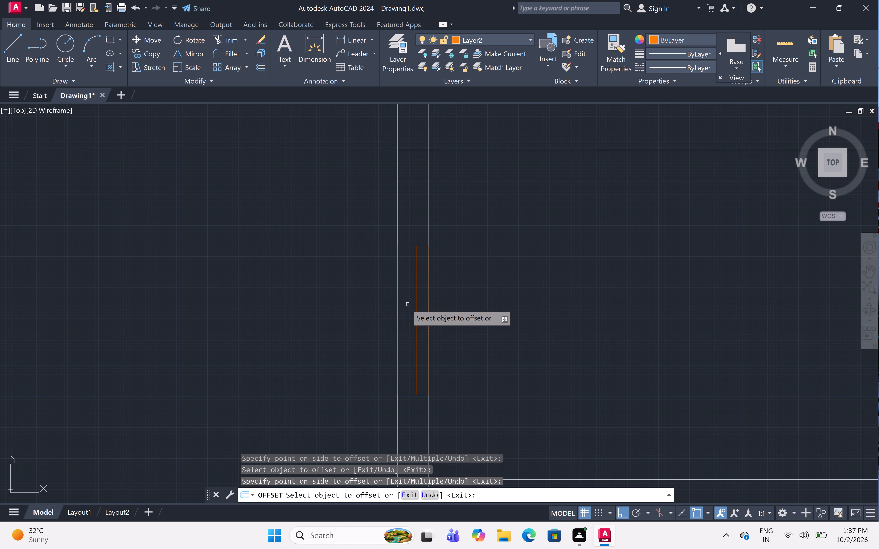
left_click_drag(397, 310, 403, 310)
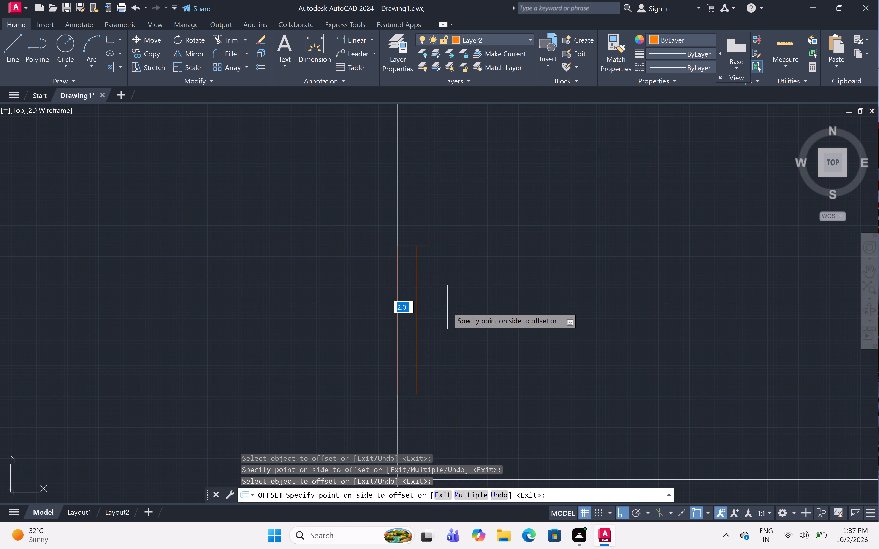
left_click(447, 307)
Offset both long edges of the west wall opening in the central west room 2" inward.
scroll(448, 308, "down", 2)
scroll(448, 308, "up", 2)
scroll(448, 308, "down", 1)
scroll(450, 287, "down", 2)
scroll(450, 287, "up", 1)
scroll(450, 287, "down", 1)
scroll(450, 287, "up", 2)
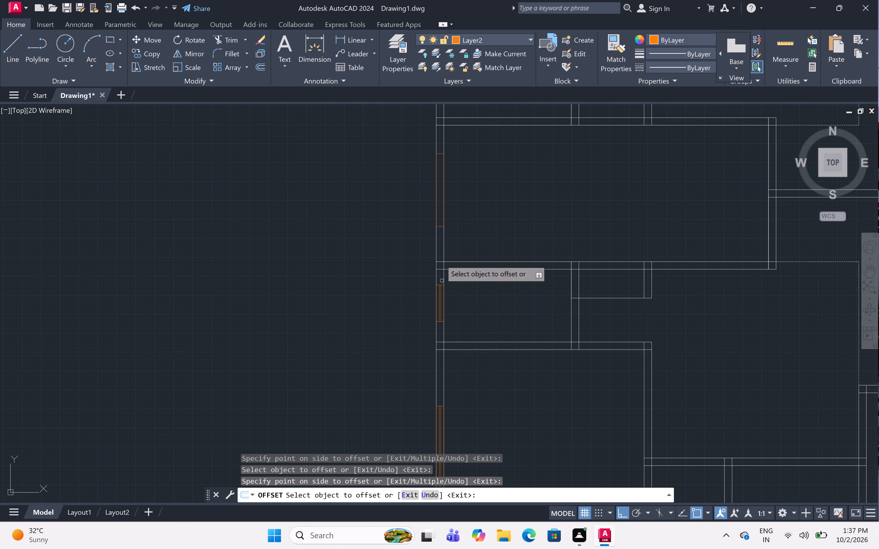
scroll(432, 145, "up", 2)
scroll(432, 145, "down", 1)
scroll(432, 145, "up", 1)
scroll(432, 145, "down", 1)
scroll(432, 145, "up", 2)
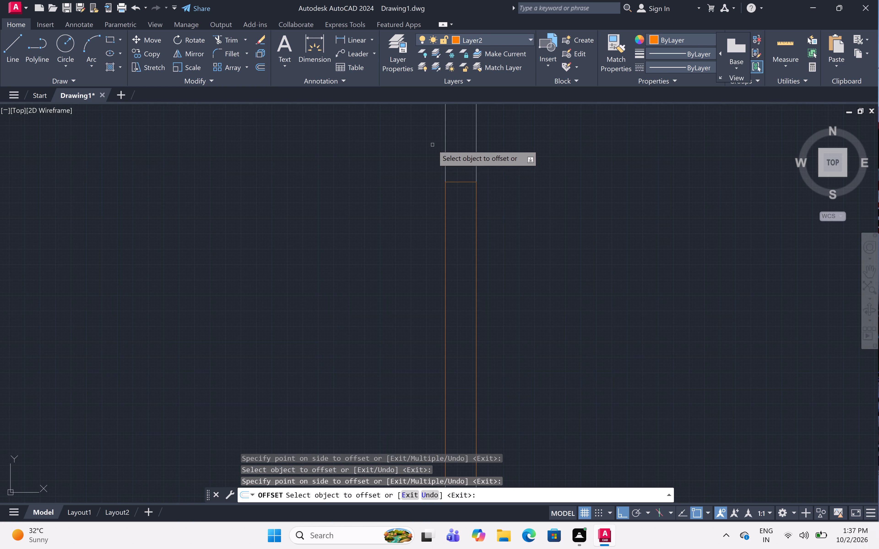
scroll(486, 230, "down", 1)
scroll(486, 230, "up", 2)
scroll(478, 248, "up", 2)
scroll(478, 248, "down", 3)
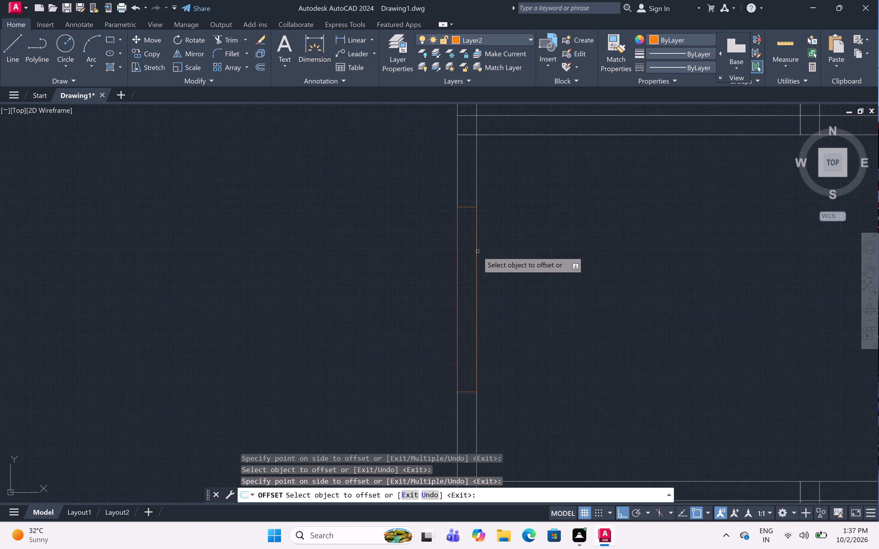
left_click(477, 252)
left_click_drag(366, 253, 370, 253)
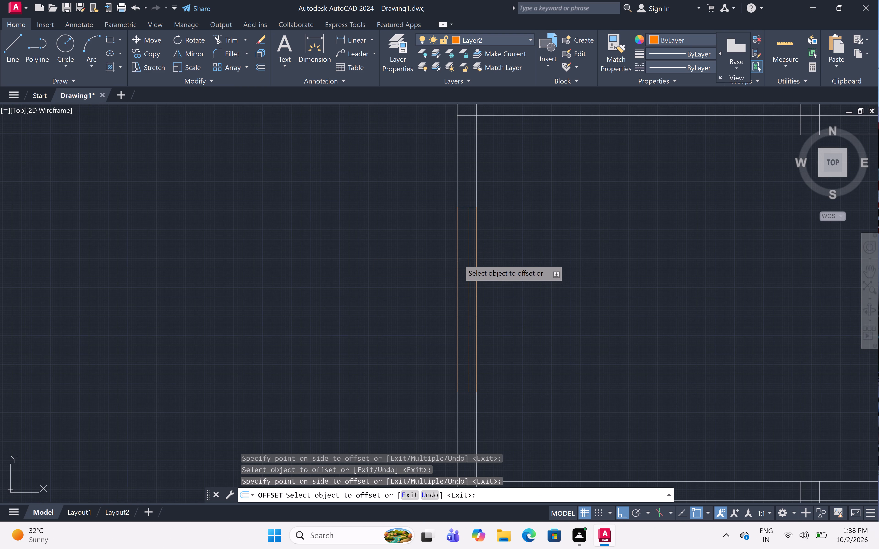
left_click(458, 260)
left_click(552, 258)
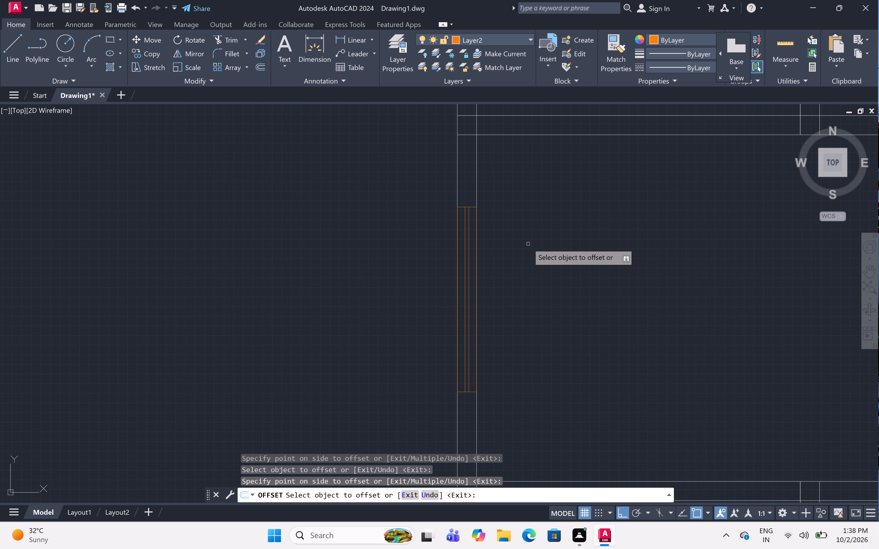
Offset both long edges of the small west wall opening just north of the central west room 2" inward, and end the Offset command.
scroll(525, 243, "down", 1)
scroll(525, 243, "up", 1)
scroll(525, 243, "down", 1)
scroll(525, 243, "up", 4)
scroll(525, 243, "down", 2)
scroll(501, 236, "up", 1)
scroll(501, 237, "down", 2)
scroll(504, 240, "up", 2)
scroll(504, 240, "down", 4)
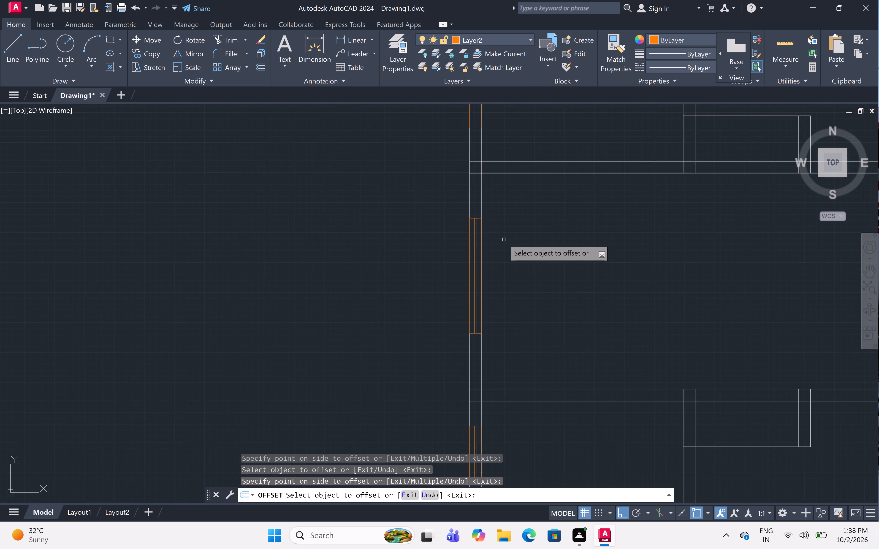
scroll(508, 237, "up", 2)
scroll(508, 237, "down", 1)
scroll(508, 237, "up", 1)
scroll(508, 237, "down", 9)
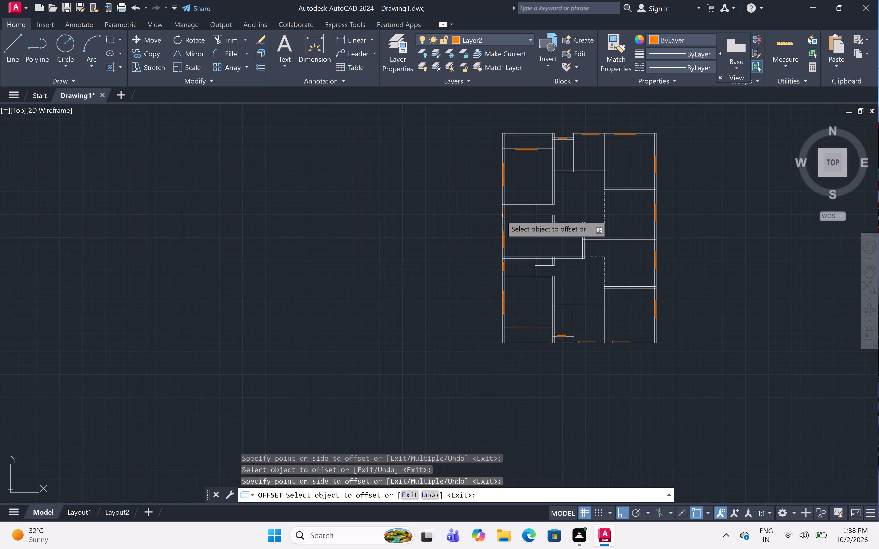
scroll(502, 212, "up", 2)
scroll(502, 212, "down", 3)
scroll(503, 211, "up", 4)
scroll(503, 211, "down", 1)
scroll(503, 211, "up", 3)
scroll(510, 216, "down", 1)
scroll(510, 216, "up", 1)
scroll(510, 216, "down", 1)
scroll(510, 216, "up", 2)
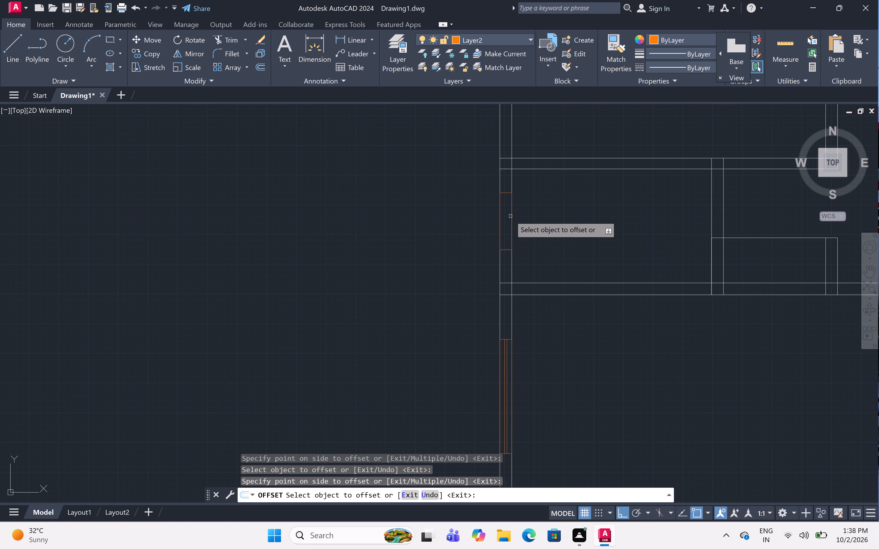
scroll(510, 216, "up", 2)
scroll(510, 216, "down", 1)
scroll(511, 218, "up", 1)
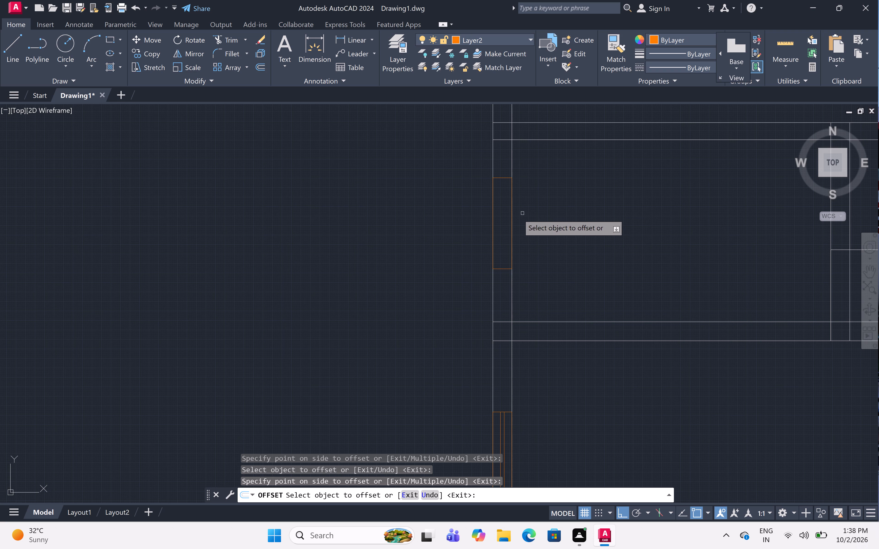
left_click(511, 223)
left_click(383, 227)
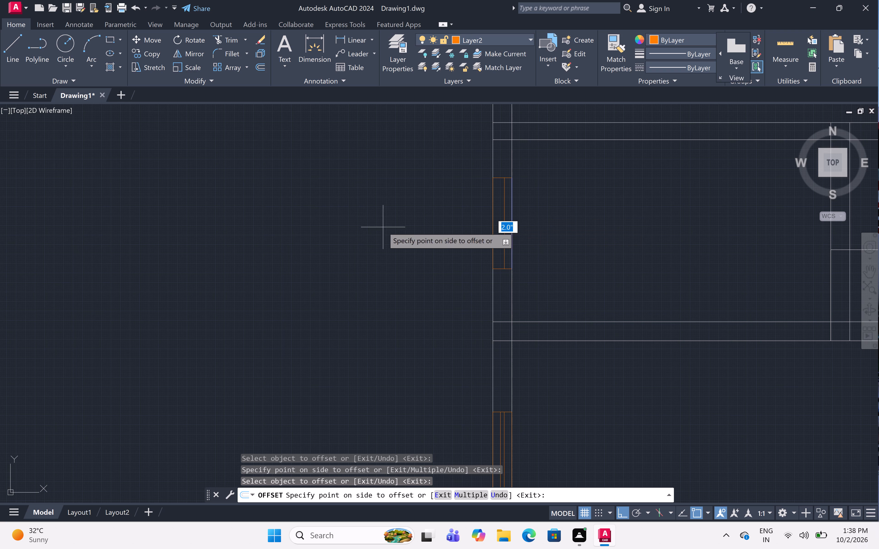
left_click(491, 223)
left_click(568, 224)
scroll(552, 217, "down", 1)
scroll(552, 217, "up", 4)
scroll(552, 217, "down", 2)
scroll(552, 218, "up", 1)
scroll(552, 218, "down", 1)
scroll(552, 218, "up", 1)
scroll(552, 218, "down", 1)
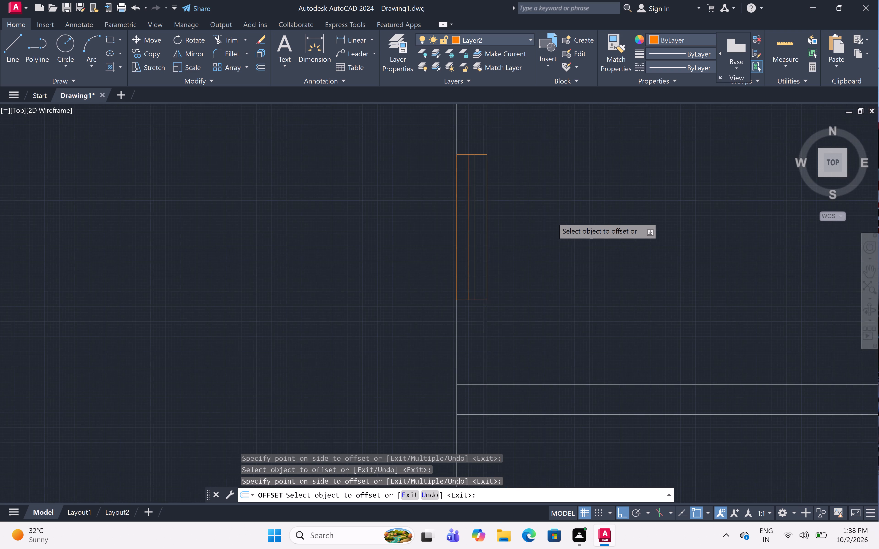
scroll(552, 218, "up", 1)
scroll(552, 218, "down", 1)
scroll(552, 218, "up", 1)
scroll(552, 218, "down", 4)
scroll(552, 218, "up", 5)
scroll(552, 217, "down", 5)
scroll(552, 217, "up", 1)
scroll(552, 217, "down", 1)
scroll(552, 217, "up", 1)
scroll(552, 217, "down", 4)
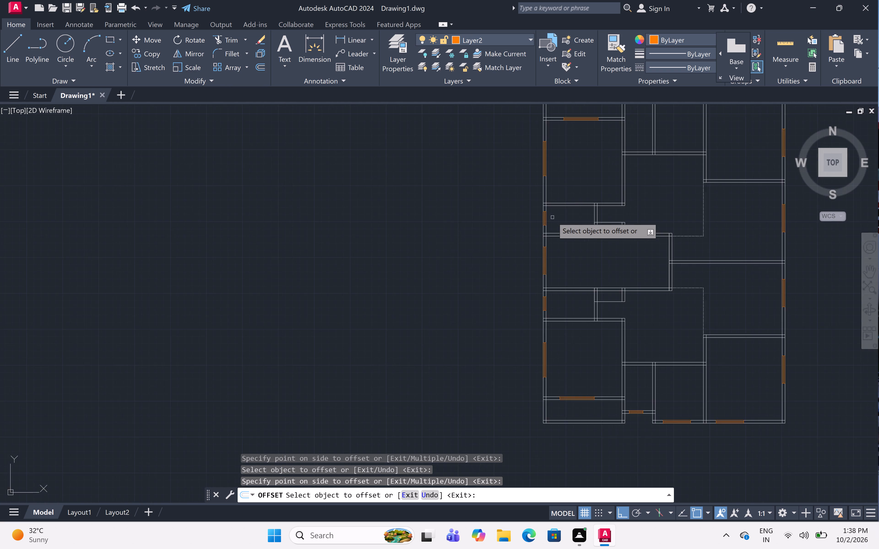
scroll(552, 217, "down", 2)
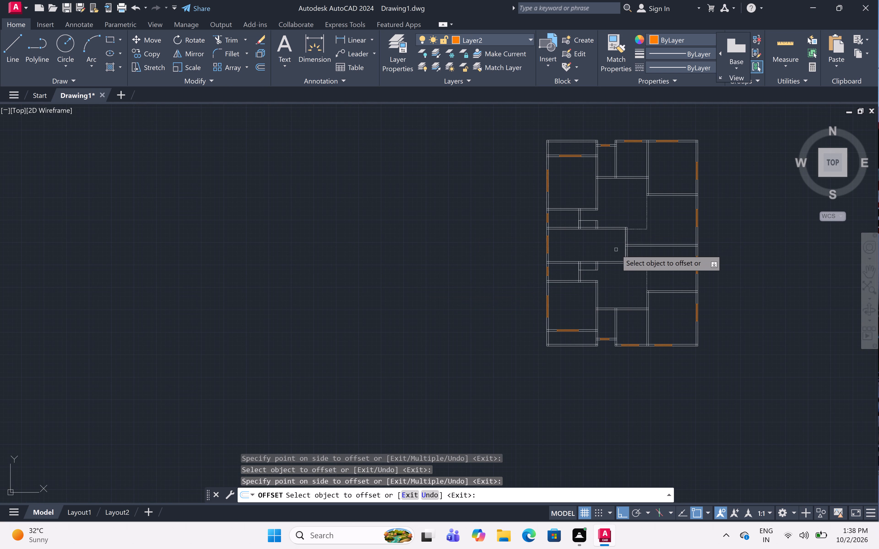
key("Escape")
Review the window openings across the whole floor plan, including the northern rooms and the northeast corner.
scroll(671, 220, "down", 1)
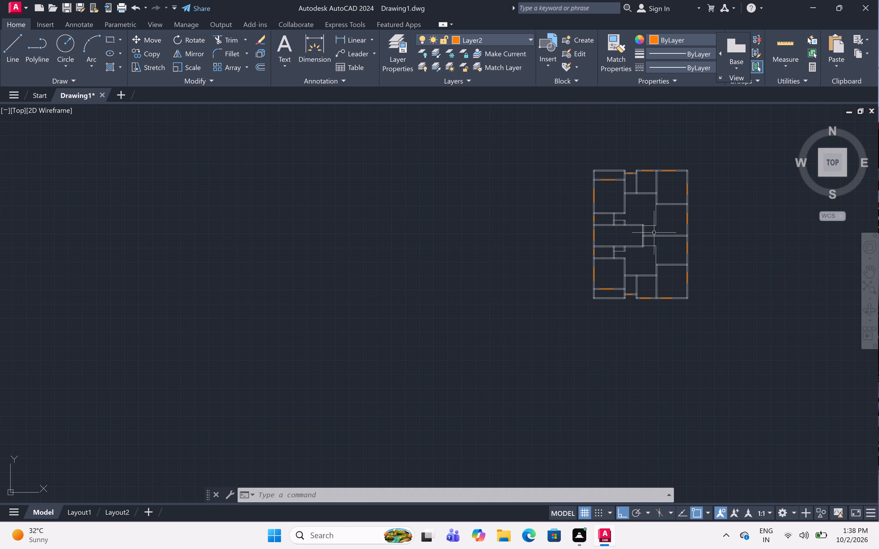
middle_click_drag(771, 212, 766, 217)
middle_click_drag(764, 220, 747, 235)
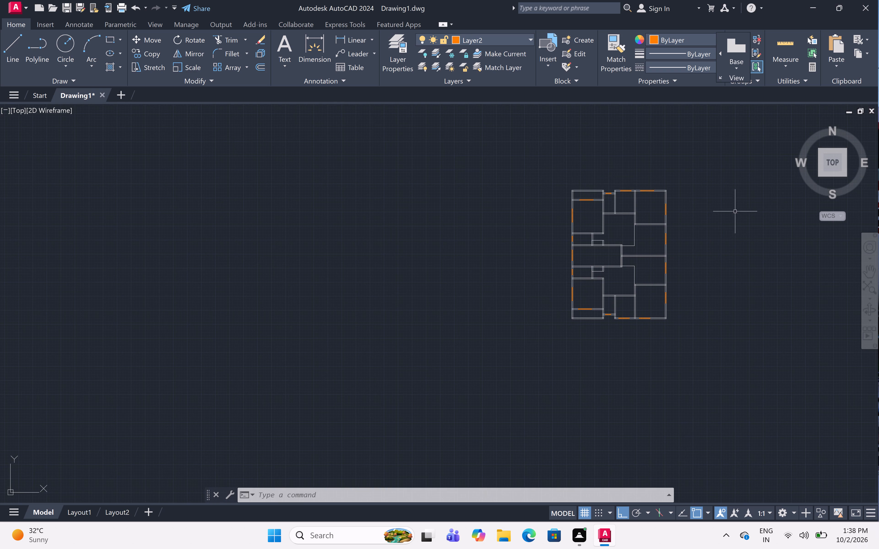
scroll(722, 226, "up", 3)
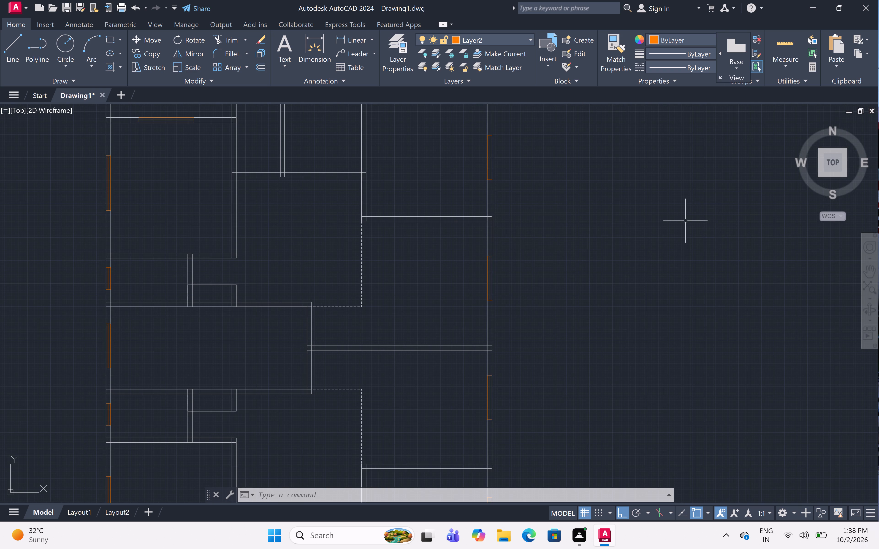
scroll(600, 221, "down", 1)
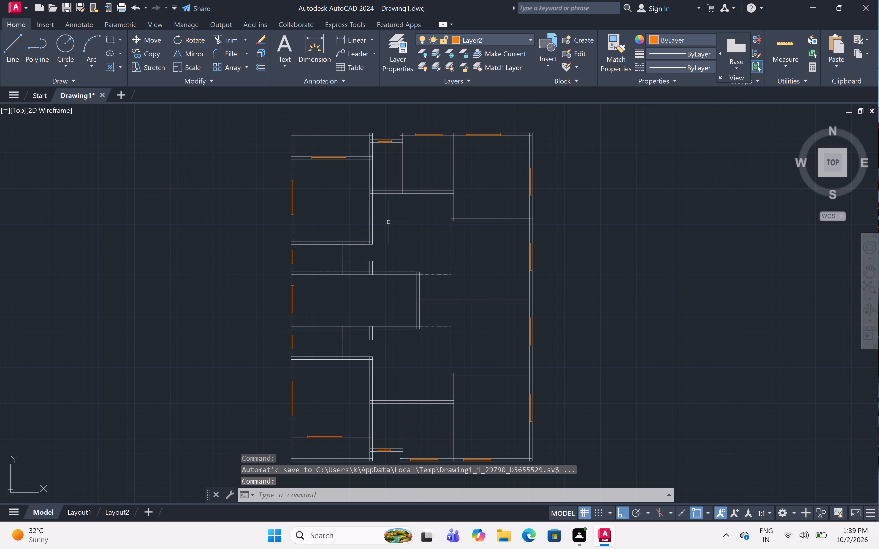
scroll(411, 212, "down", 1)
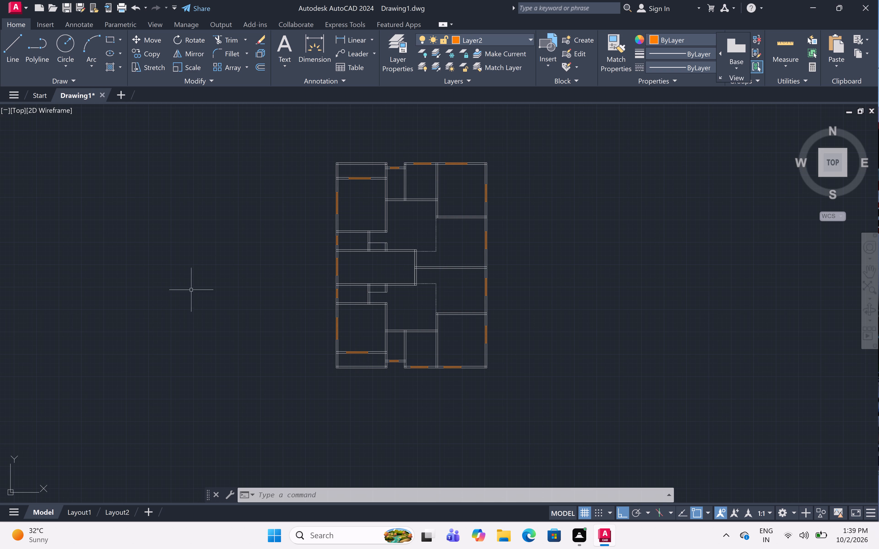
scroll(444, 127, "up", 2)
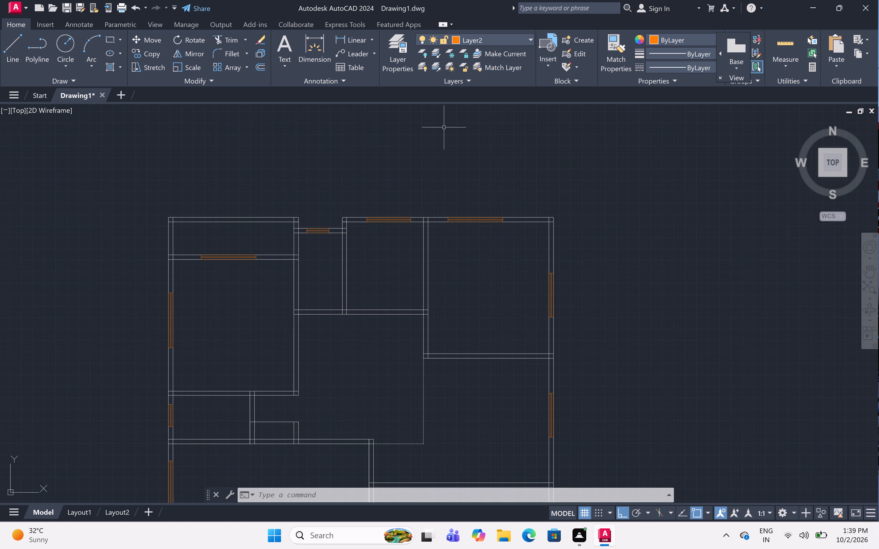
scroll(444, 128, "down", 1)
scroll(445, 130, "up", 1)
scroll(445, 132, "down", 2)
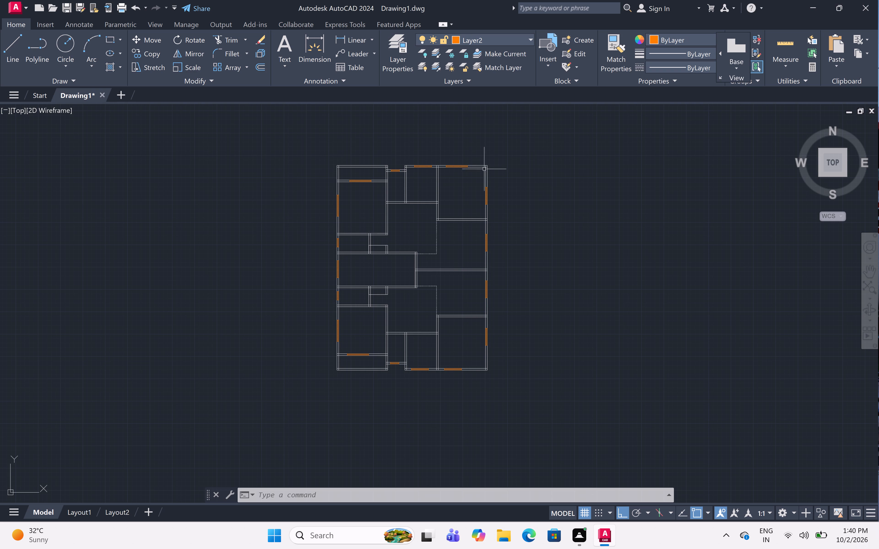
scroll(475, 175, "up", 3)
scroll(477, 170, "down", 1)
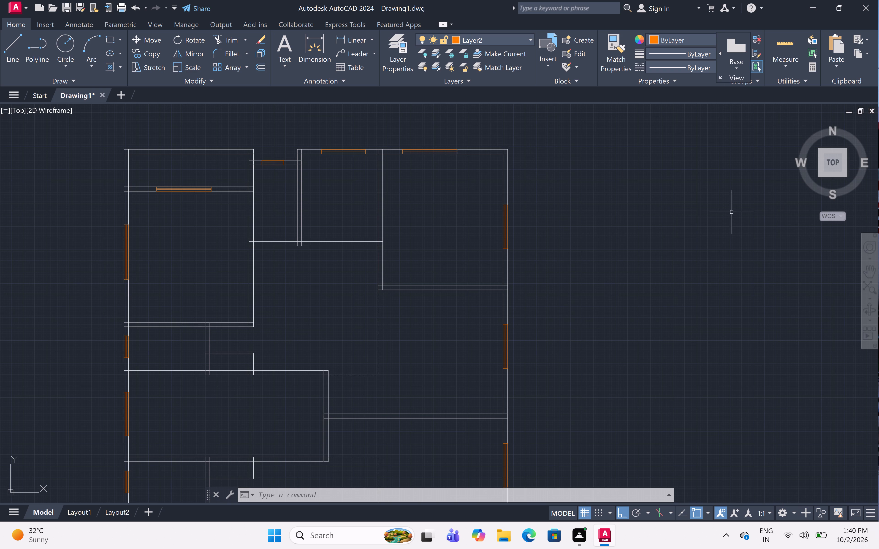
scroll(486, 164, "up", 1)
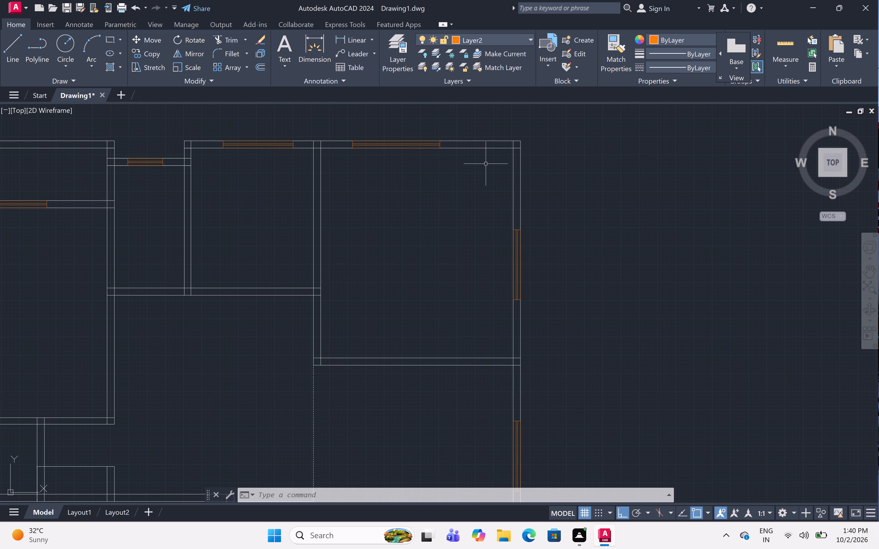
scroll(489, 164, "down", 1)
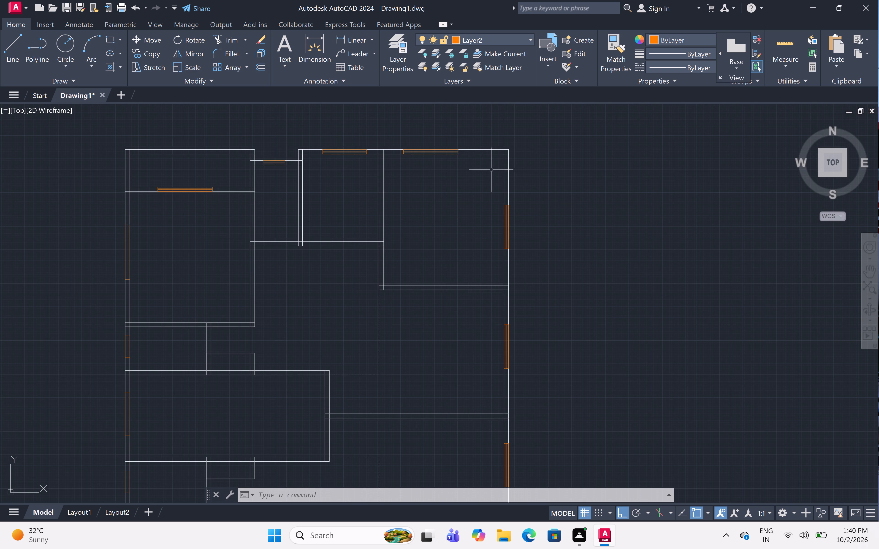
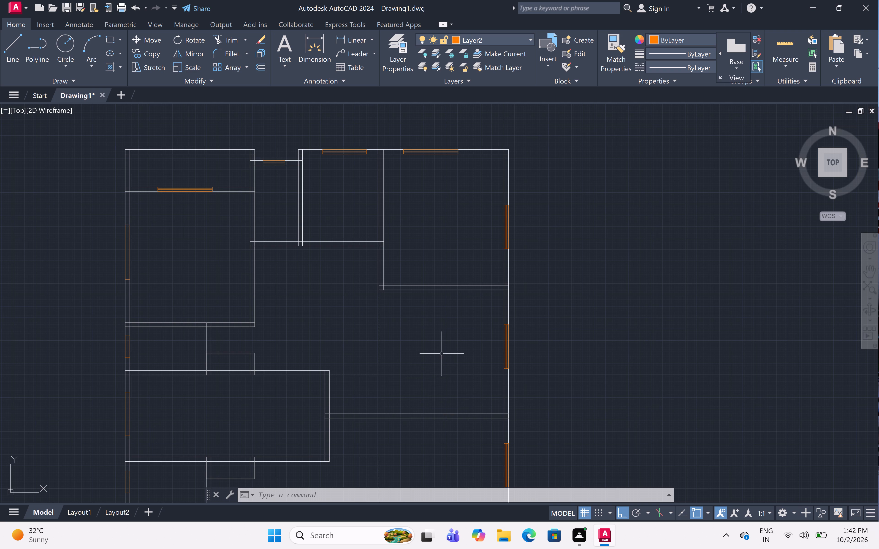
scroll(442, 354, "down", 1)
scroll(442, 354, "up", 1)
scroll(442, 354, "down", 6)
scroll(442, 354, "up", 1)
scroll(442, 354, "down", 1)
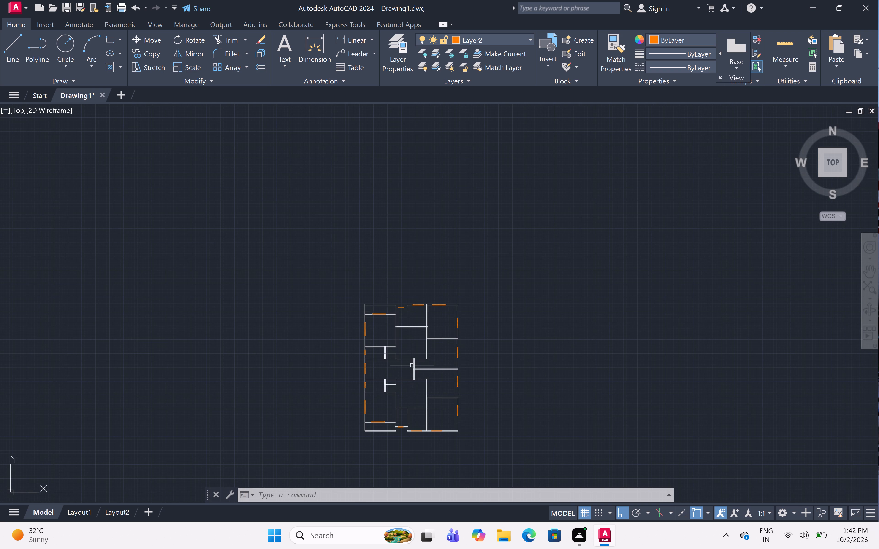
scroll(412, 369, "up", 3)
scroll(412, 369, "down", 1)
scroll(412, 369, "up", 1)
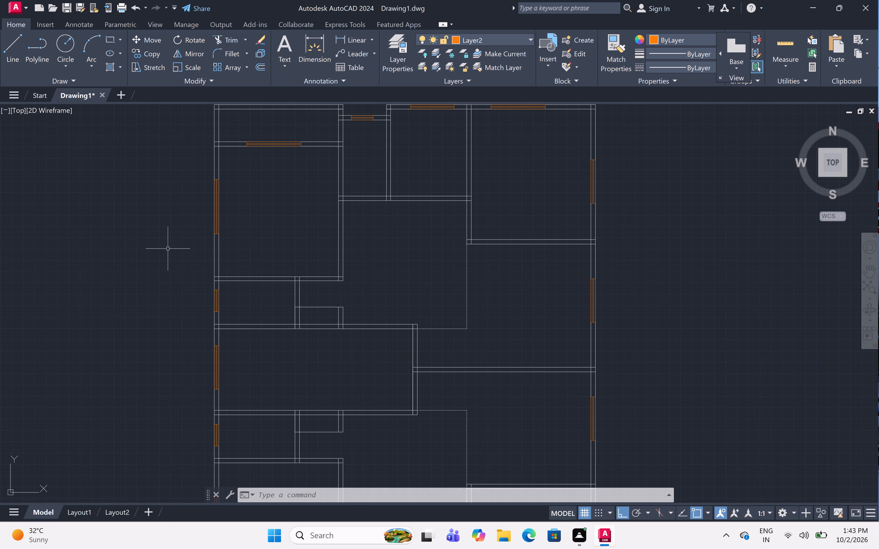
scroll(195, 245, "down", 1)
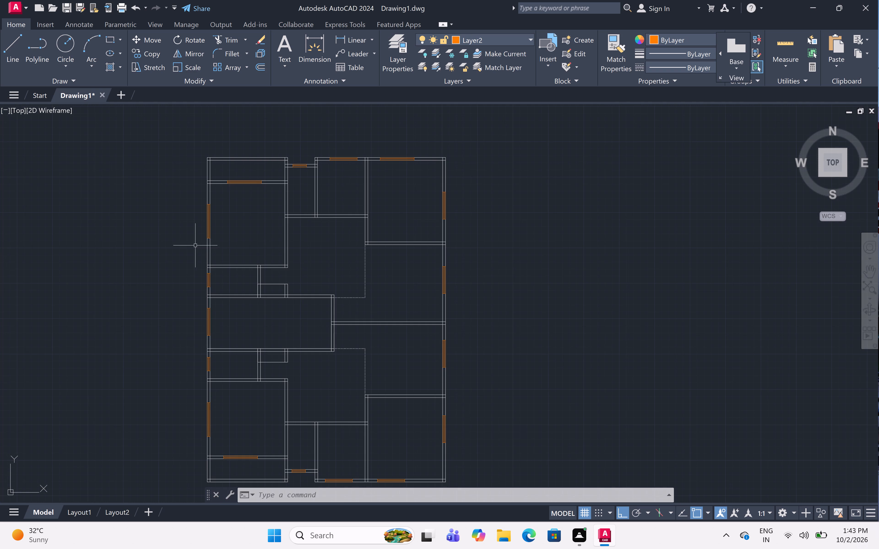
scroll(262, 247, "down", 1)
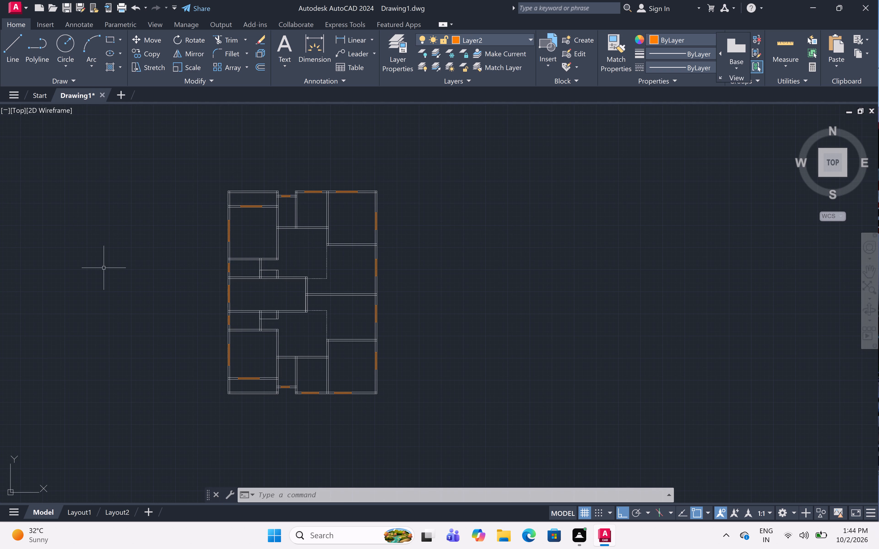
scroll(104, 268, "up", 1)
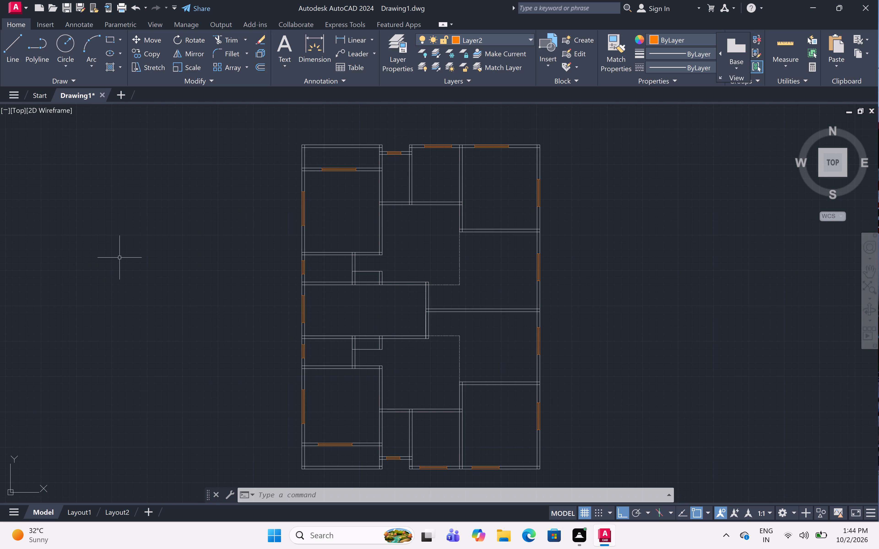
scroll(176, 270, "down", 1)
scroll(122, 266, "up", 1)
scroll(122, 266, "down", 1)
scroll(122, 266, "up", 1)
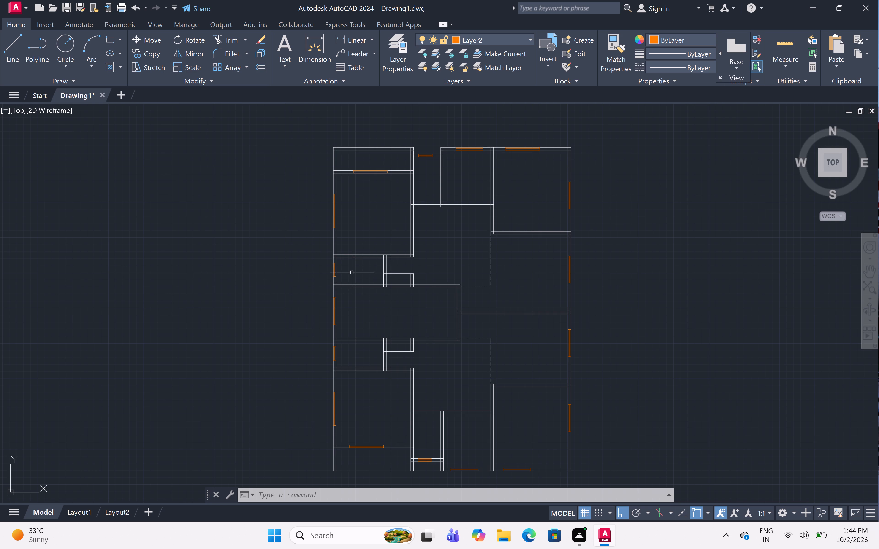
Examine the small west wall window just north of the central west room and the neighbouring west wall windows.
scroll(336, 263, "up", 2)
scroll(336, 263, "down", 2)
scroll(336, 263, "up", 4)
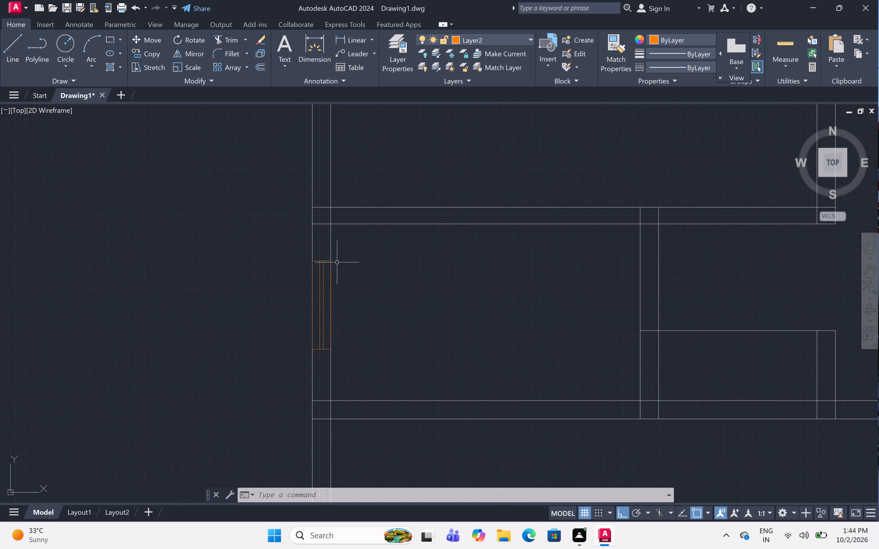
scroll(337, 262, "down", 4)
scroll(337, 262, "up", 1)
scroll(337, 262, "down", 2)
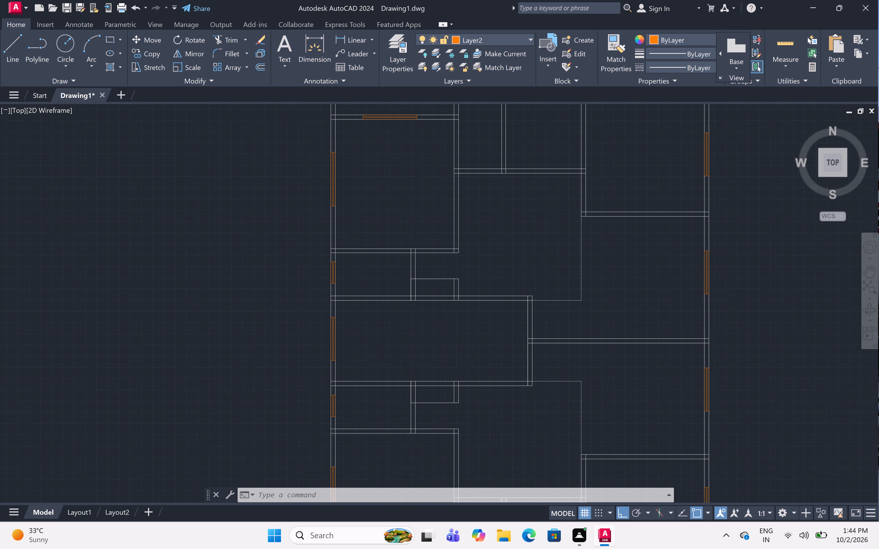
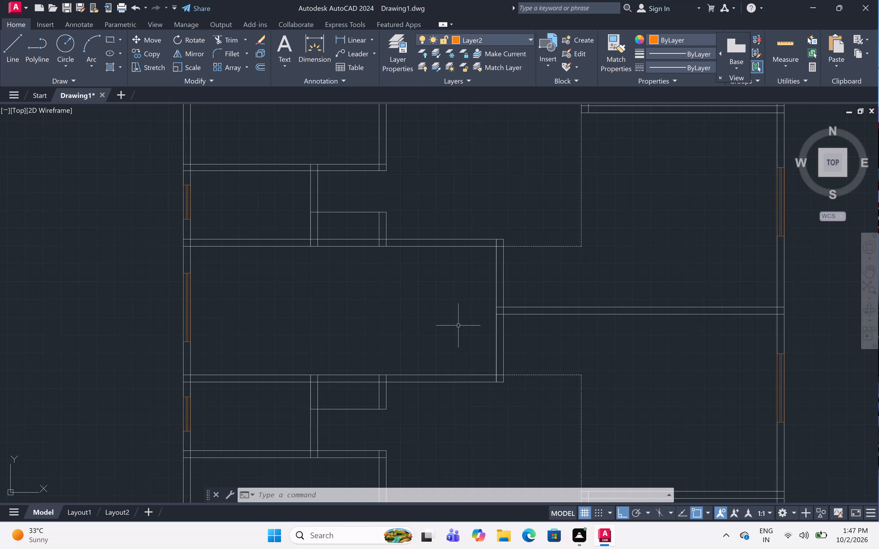
Examine the window in the north-west room's north wall and compare it with the neighbouring north windows.
scroll(396, 284, "down", 3)
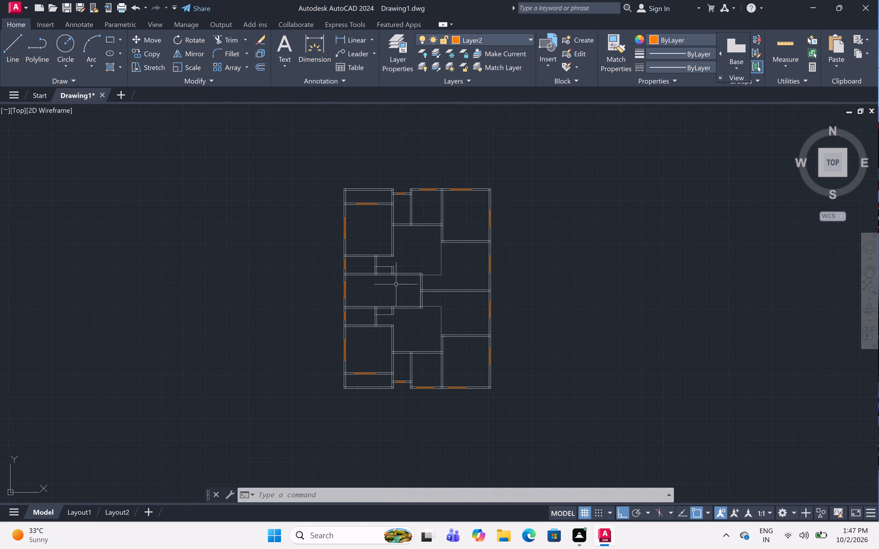
scroll(382, 194, "up", 5)
scroll(302, 234, "up", 1)
scroll(302, 234, "down", 1)
scroll(302, 234, "up", 2)
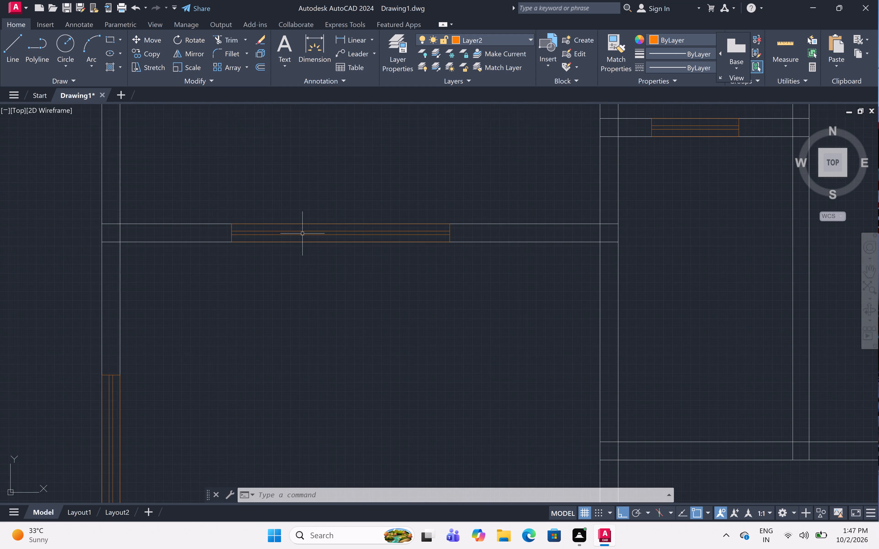
scroll(323, 226, "down", 3)
scroll(364, 210, "down", 1)
scroll(362, 222, "up", 3)
scroll(362, 222, "down", 1)
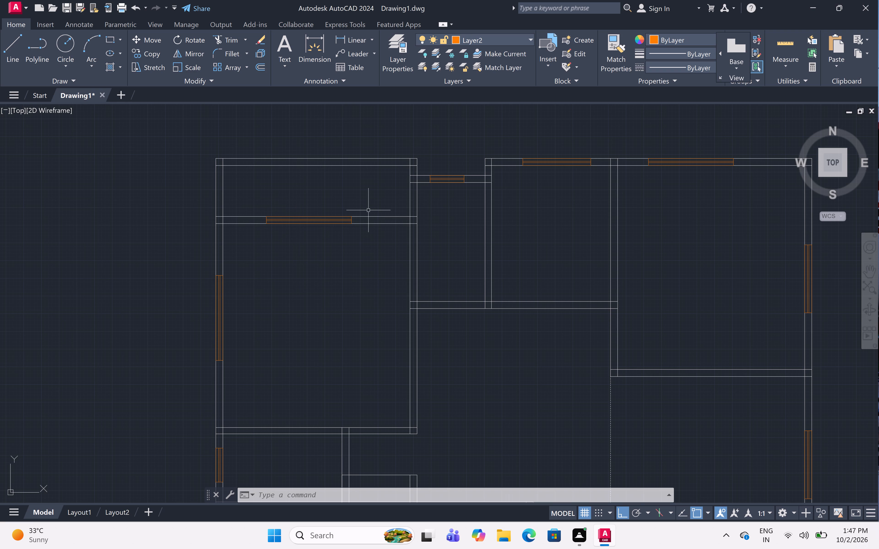
scroll(315, 218, "up", 3)
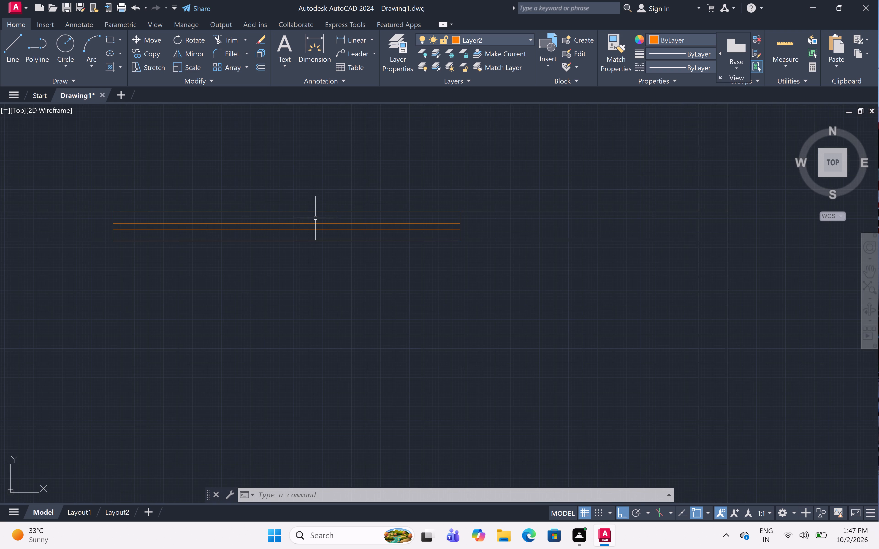
scroll(315, 218, "down", 3)
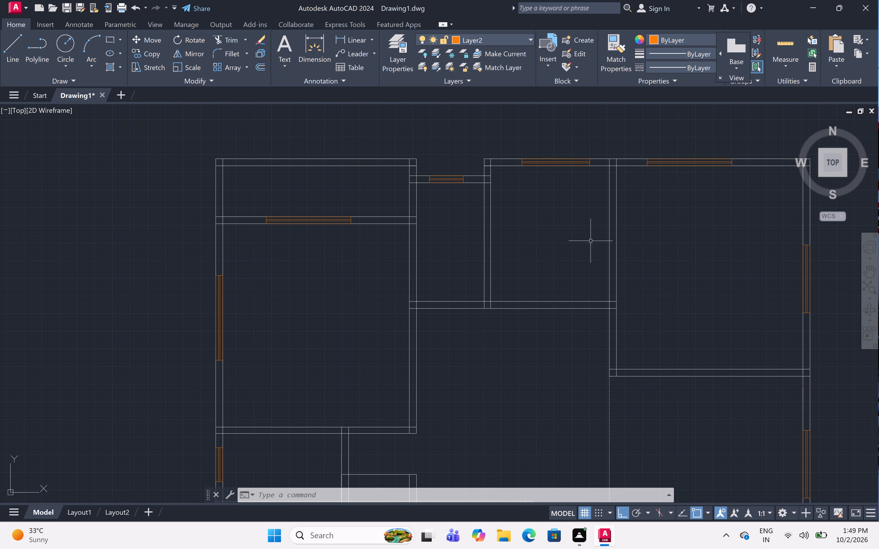
Review the whole floor plan and its window layout, concentrating on the northern rooms.
scroll(550, 249, "down", 2)
scroll(550, 249, "up", 4)
scroll(550, 249, "down", 1)
scroll(550, 249, "up", 1)
scroll(550, 249, "down", 2)
scroll(550, 249, "up", 3)
scroll(550, 249, "down", 2)
scroll(550, 249, "up", 3)
scroll(550, 249, "down", 2)
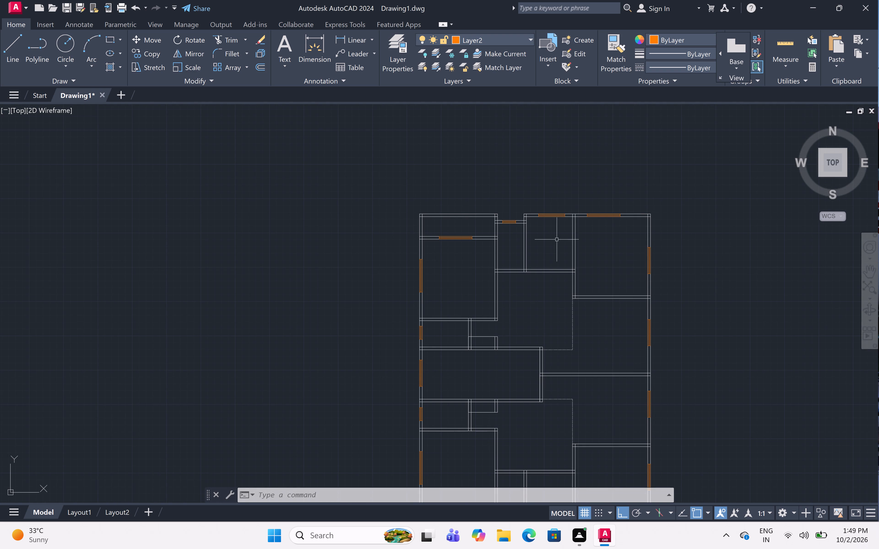
scroll(683, 227, "down", 1)
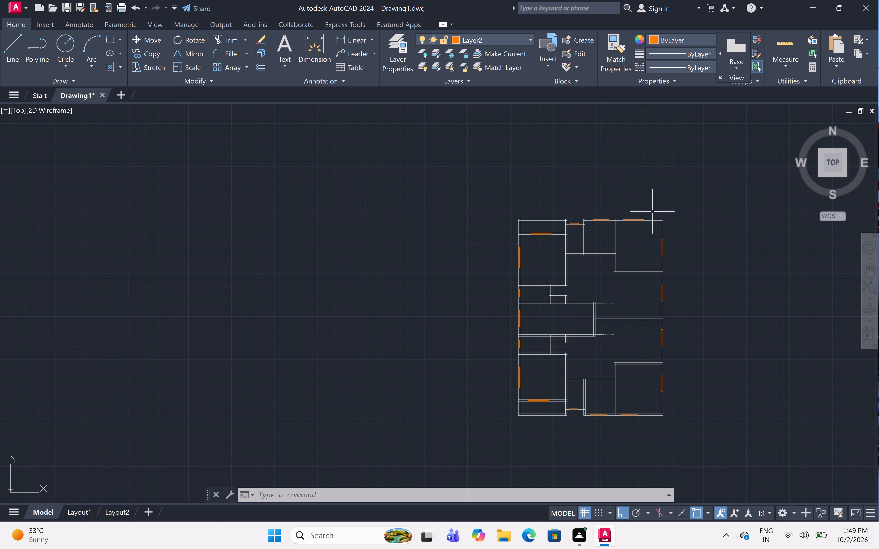
scroll(707, 269, "up", 2)
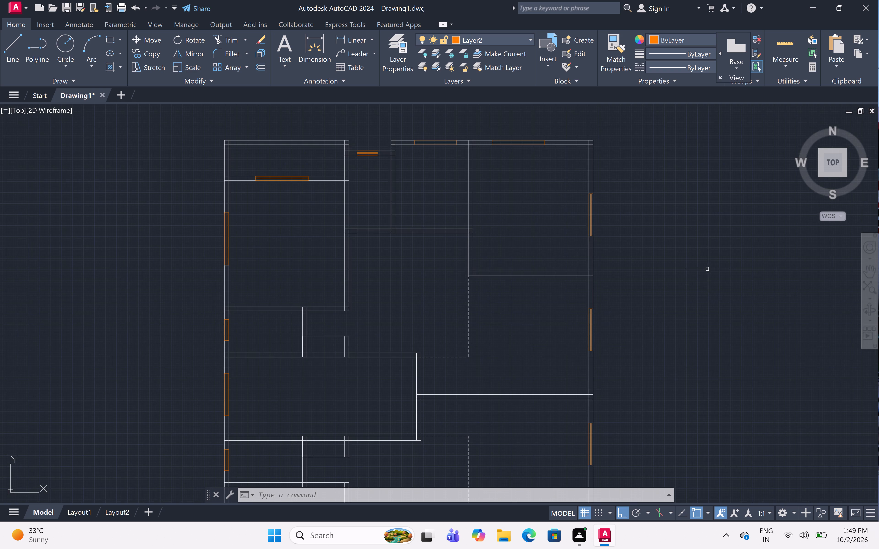
scroll(707, 269, "down", 1)
scroll(707, 269, "up", 2)
scroll(707, 269, "down", 1)
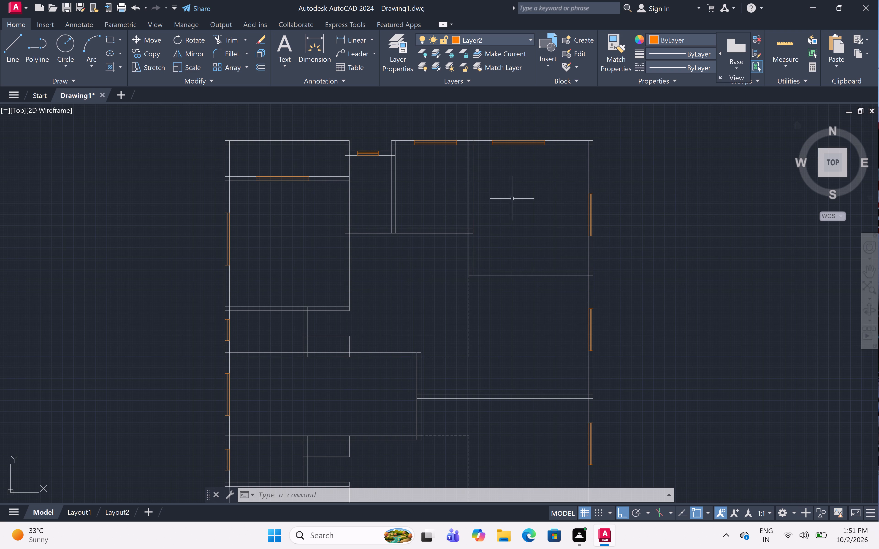
scroll(521, 178, "down", 1)
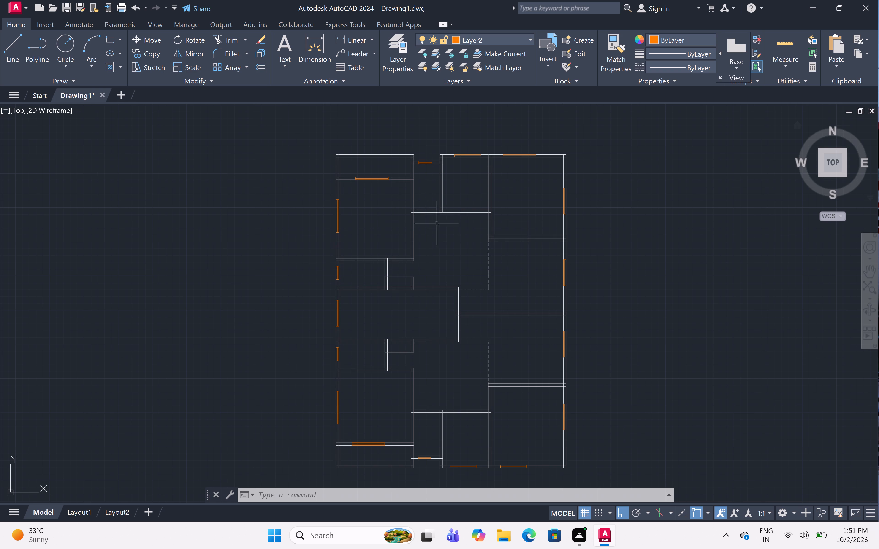
scroll(418, 216, "down", 1)
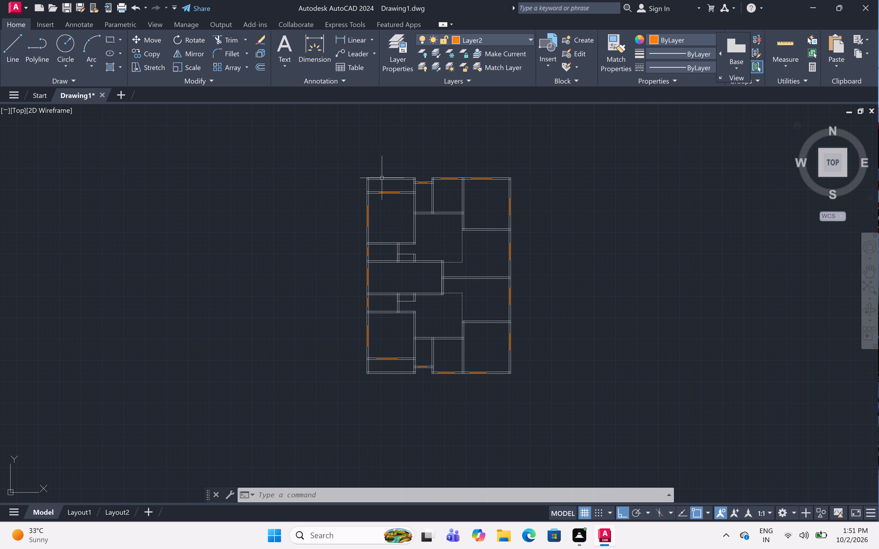
scroll(353, 170, "up", 1)
scroll(353, 170, "down", 1)
scroll(353, 170, "up", 5)
scroll(353, 170, "down", 4)
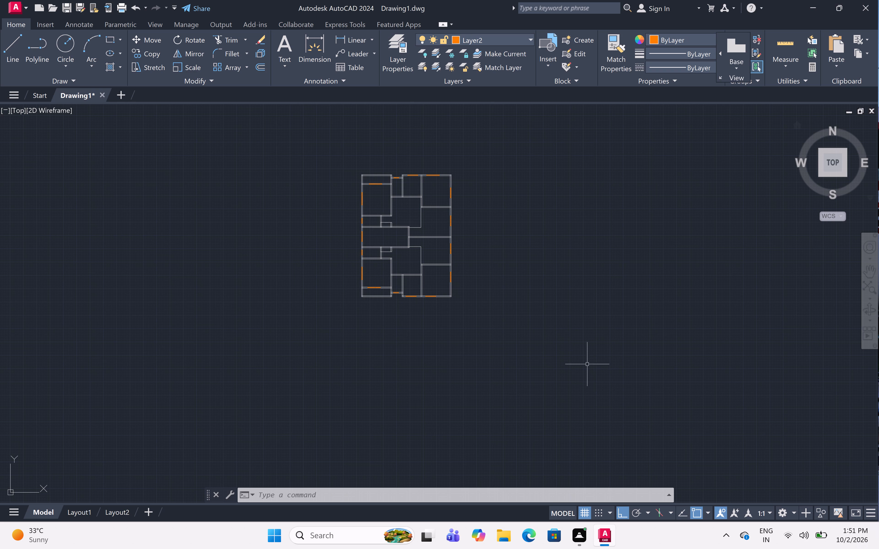
scroll(355, 170, "up", 2)
scroll(355, 170, "down", 4)
scroll(355, 170, "up", 7)
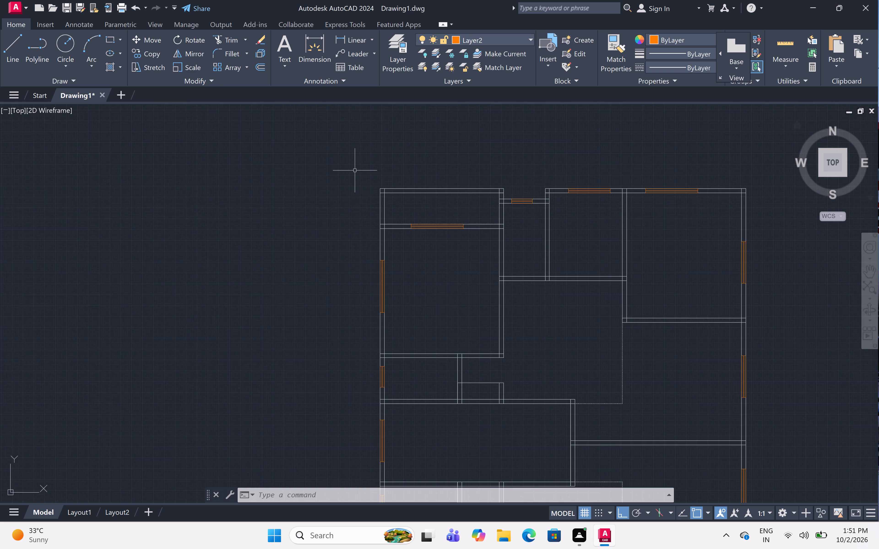
scroll(355, 170, "down", 2)
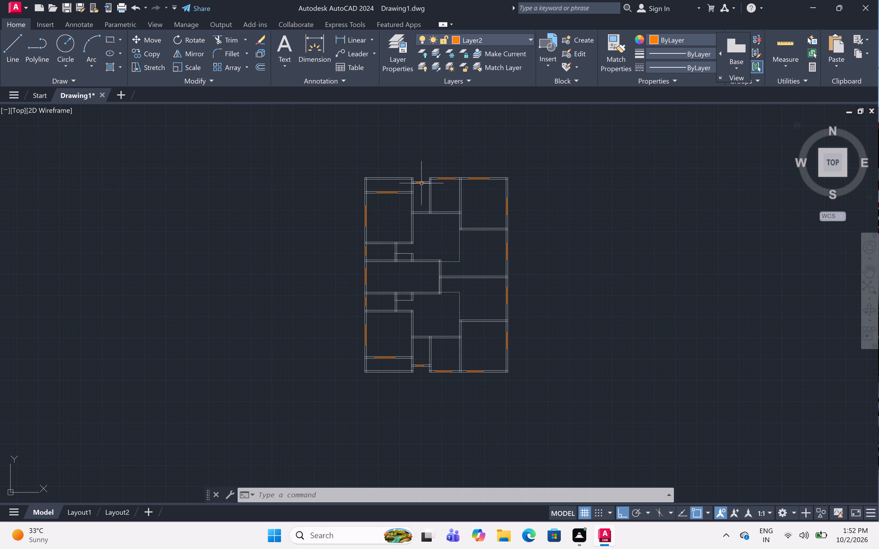
Examine the small window in the recessed north wall and the adjacent north wall windows against the overall plan.
scroll(421, 184, "up", 1)
scroll(421, 184, "down", 1)
scroll(421, 184, "up", 4)
scroll(421, 184, "down", 1)
scroll(421, 184, "up", 1)
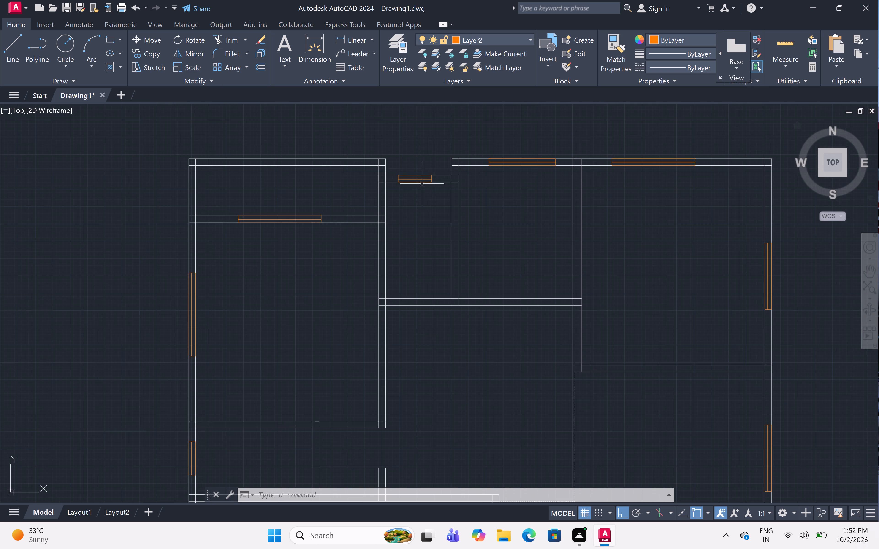
scroll(422, 183, "down", 1)
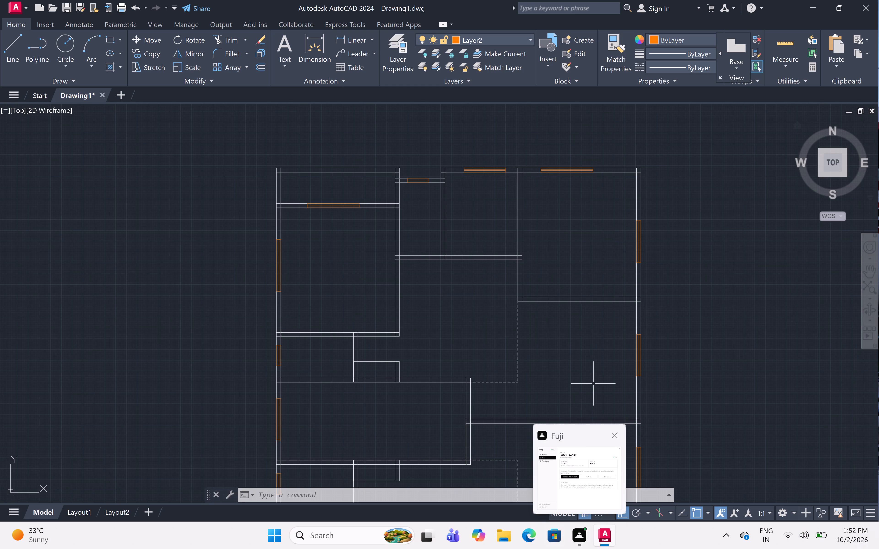
scroll(567, 269, "down", 2)
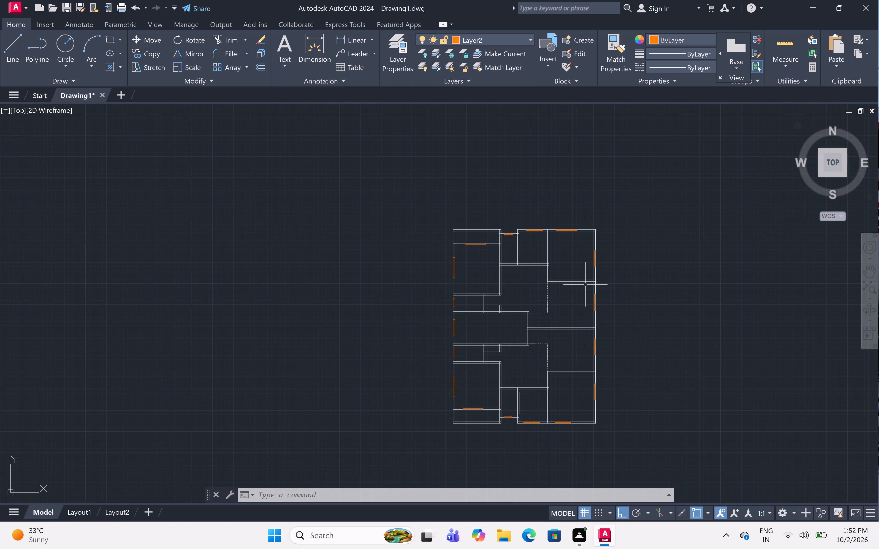
scroll(601, 296, "down", 1)
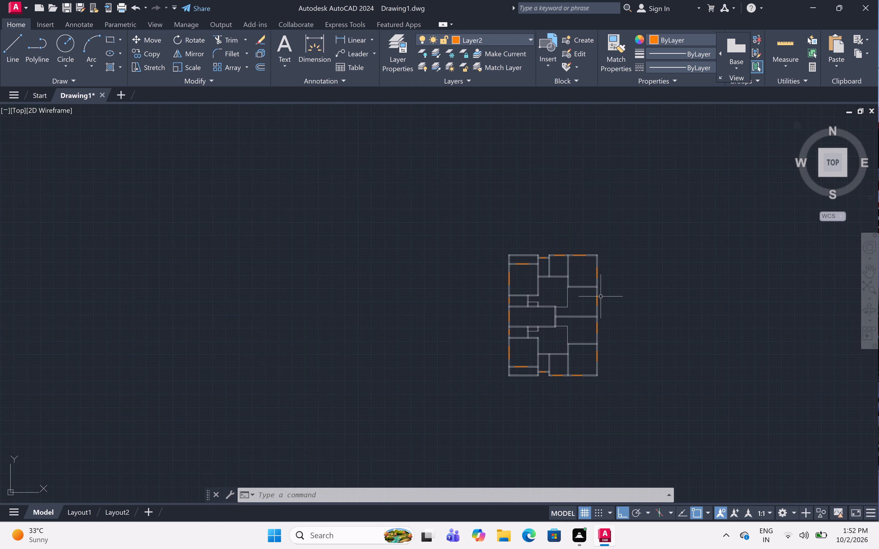
scroll(627, 338, "up", 2)
scroll(613, 277, "down", 1)
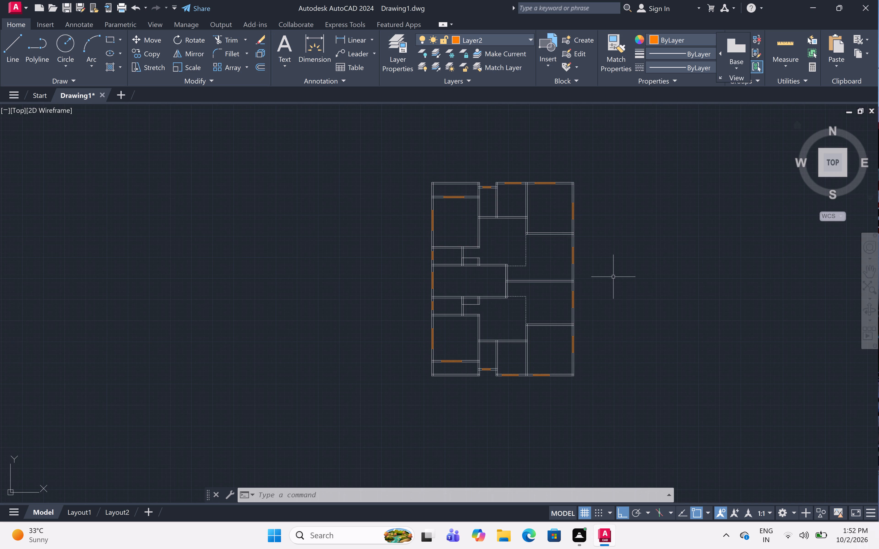
scroll(613, 279, "down", 1)
scroll(613, 278, "up", 1)
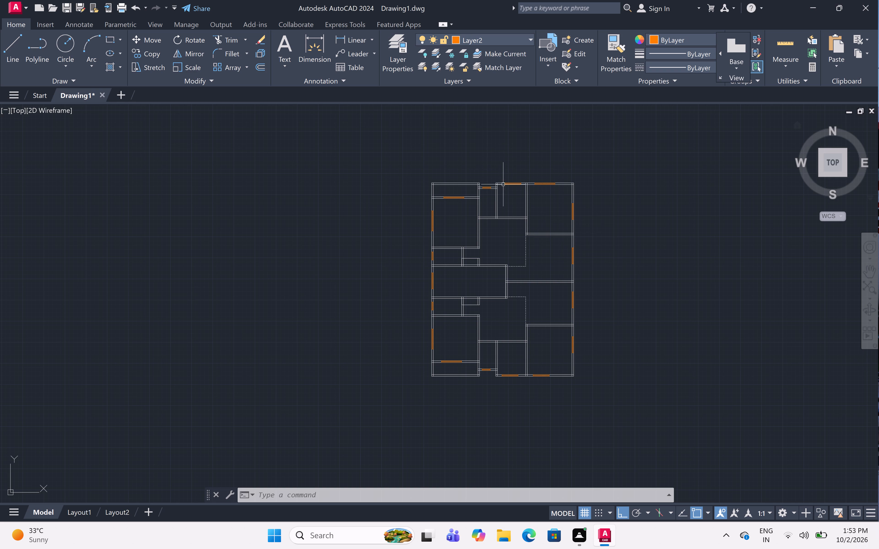
scroll(495, 191, "down", 2)
scroll(495, 191, "up", 5)
scroll(497, 183, "down", 1)
scroll(497, 183, "up", 1)
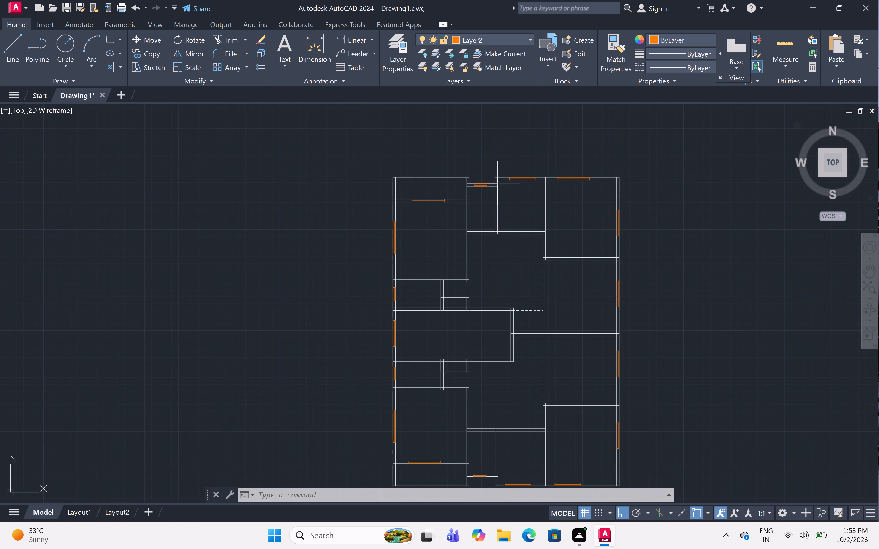
scroll(499, 183, "up", 2)
scroll(499, 183, "down", 1)
scroll(499, 183, "up", 4)
scroll(505, 178, "down", 2)
scroll(505, 178, "up", 1)
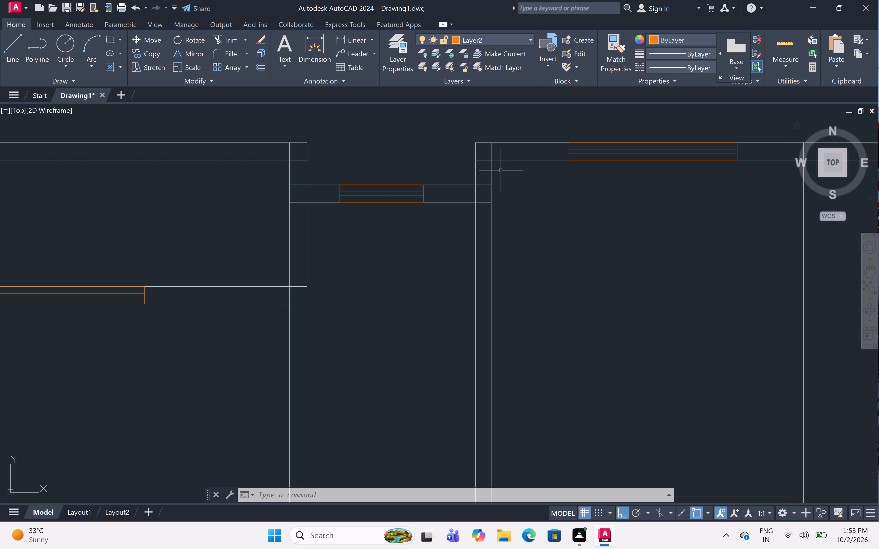
scroll(501, 170, "down", 2)
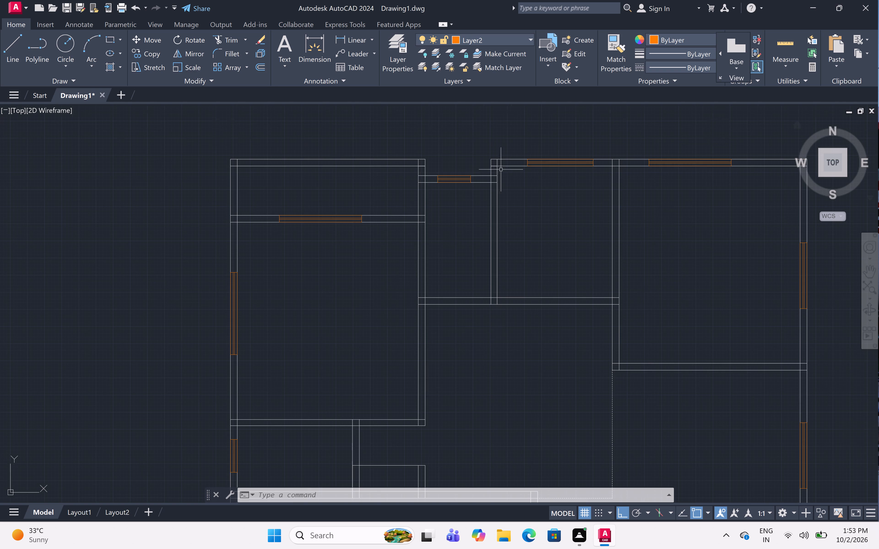
scroll(501, 170, "down", 1)
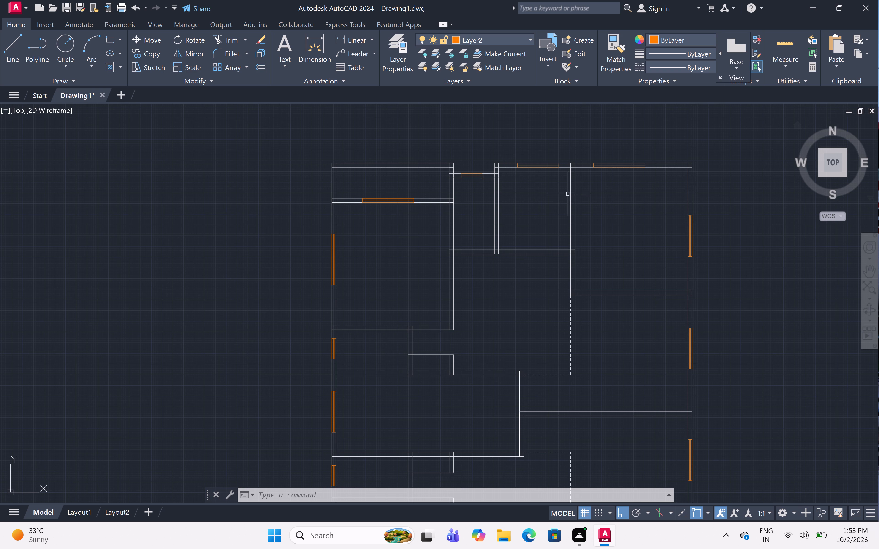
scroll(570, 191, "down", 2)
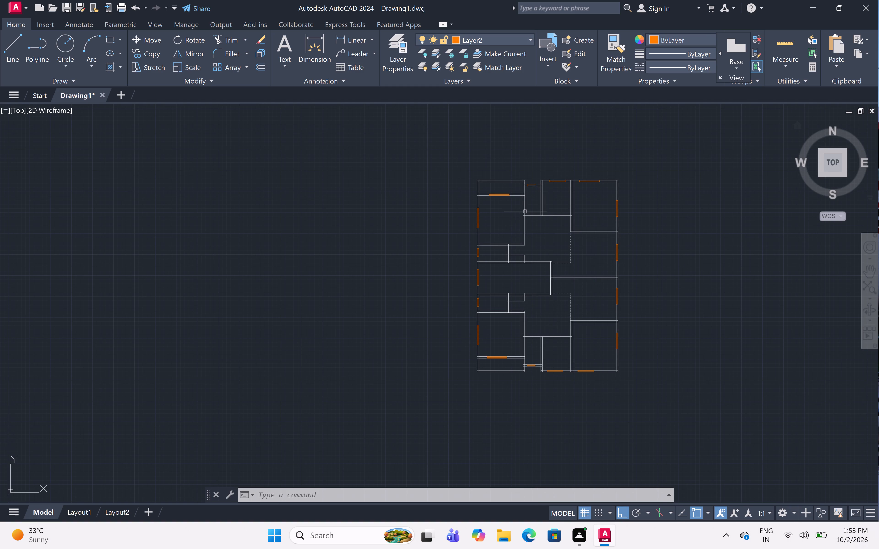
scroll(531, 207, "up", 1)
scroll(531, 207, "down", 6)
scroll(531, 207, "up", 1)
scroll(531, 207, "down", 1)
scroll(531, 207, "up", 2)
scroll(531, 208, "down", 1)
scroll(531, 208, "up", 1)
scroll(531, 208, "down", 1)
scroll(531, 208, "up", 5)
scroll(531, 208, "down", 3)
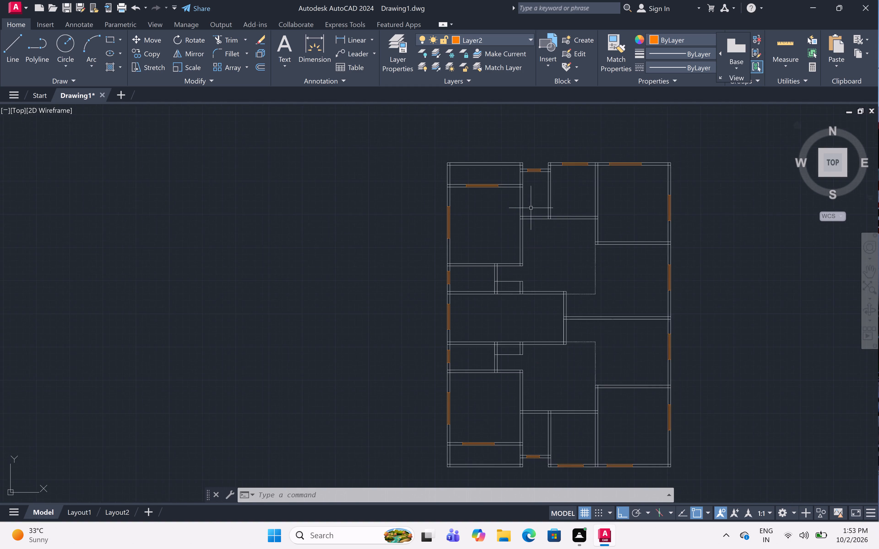
Make Layer1 the current layer.
scroll(531, 208, "up", 1)
left_click(529, 34)
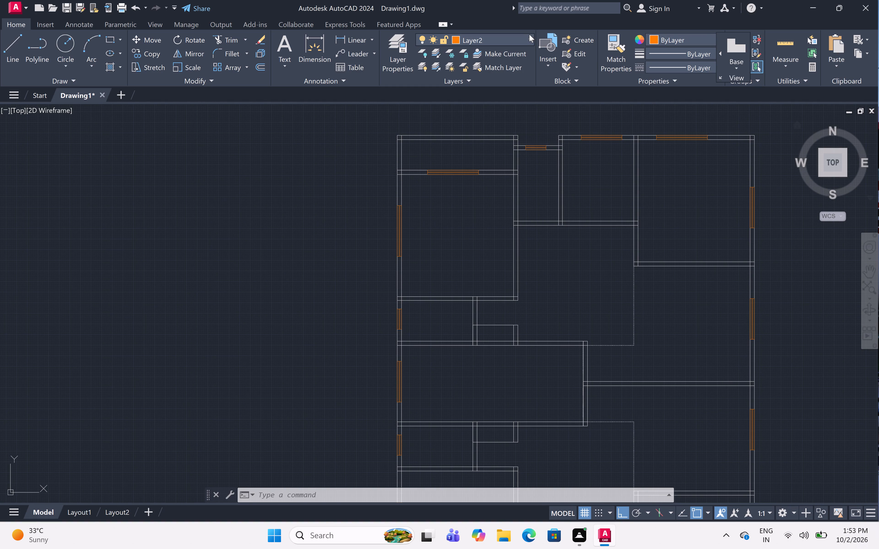
left_click(507, 64)
Start a line on Layer1 around the narrow room behind the recessed north wall.
type("l")
key("space")
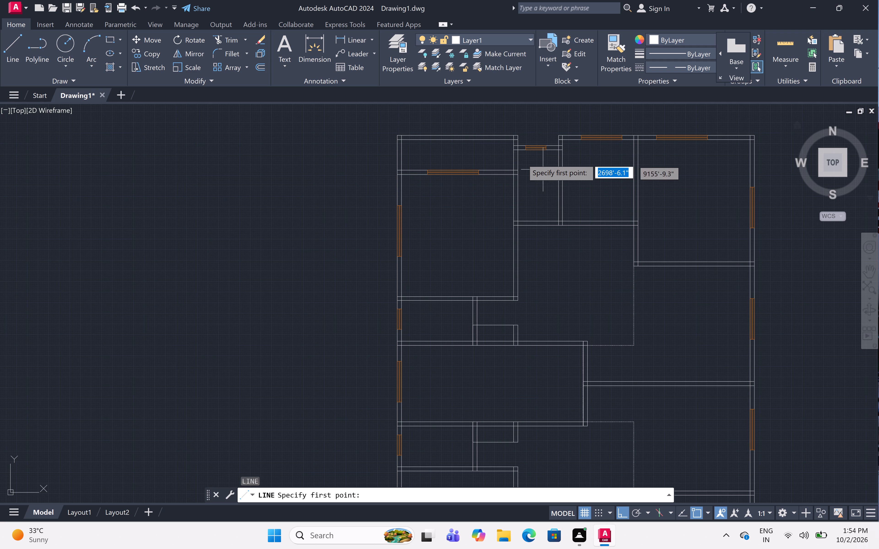
scroll(522, 159, "down", 2)
scroll(522, 159, "up", 1)
scroll(522, 159, "down", 2)
scroll(522, 159, "up", 5)
scroll(523, 159, "down", 9)
scroll(523, 159, "up", 1)
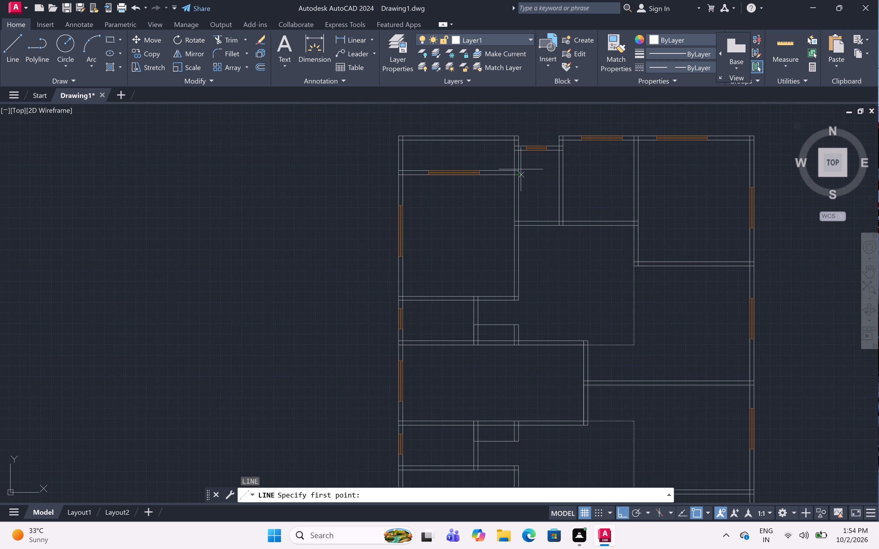
scroll(522, 161, "up", 2)
scroll(522, 161, "down", 2)
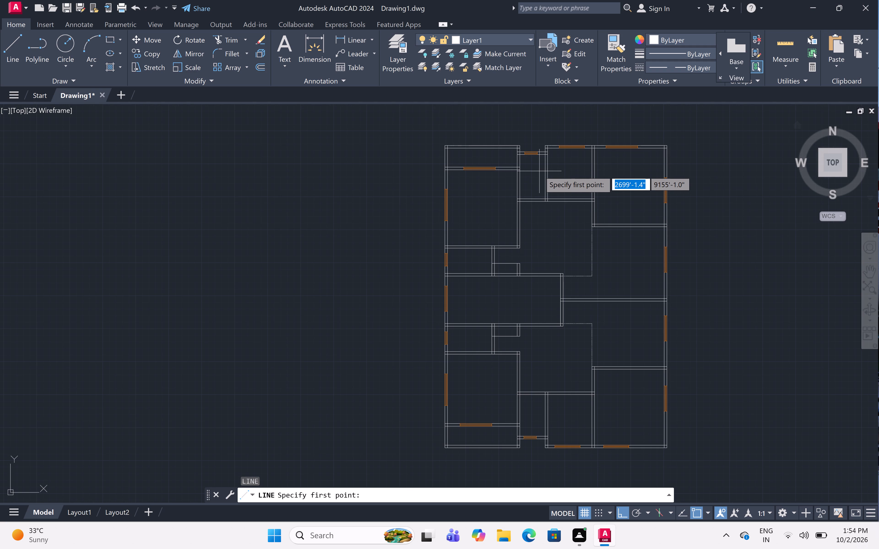
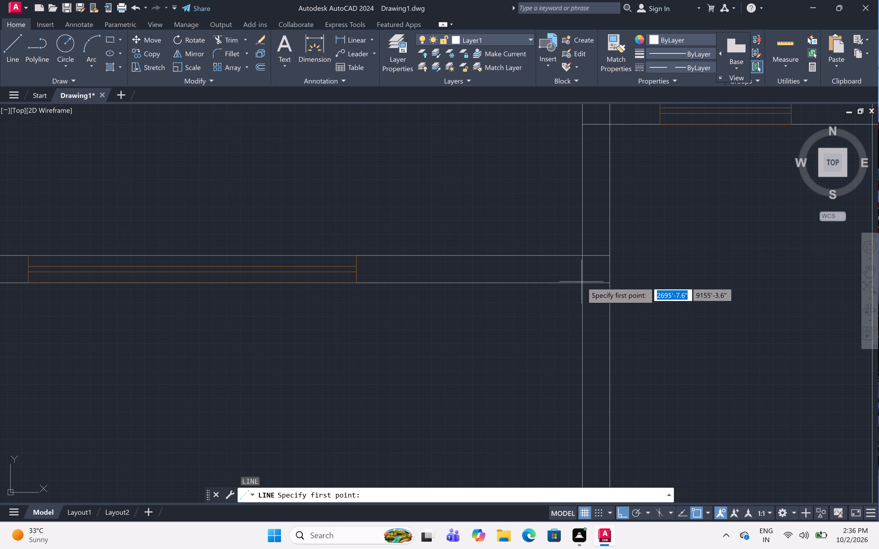
From the northwest room's inner northeast corner, draw Layer1 segments 1" west along the wall face and 2'8" north.
left_click_drag(581, 282, 579, 283)
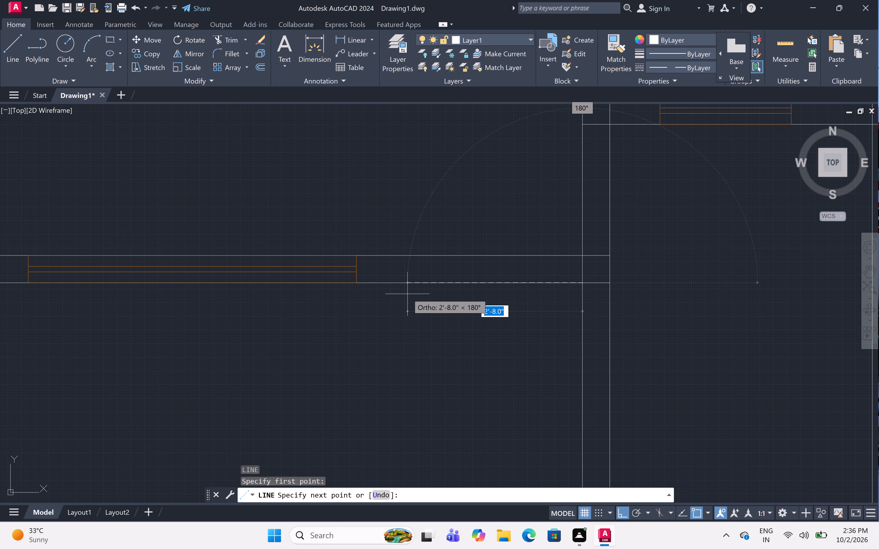
key("1")
key("shift+quotedbl")
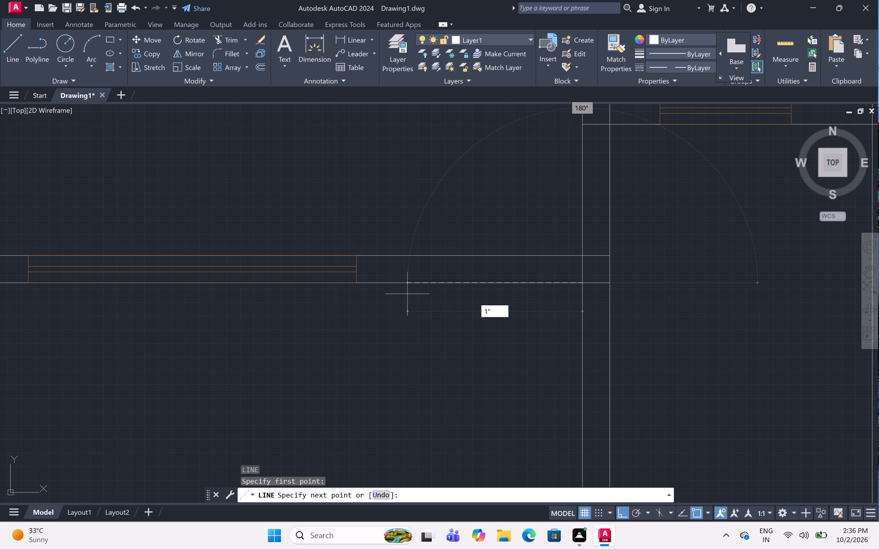
key("space")
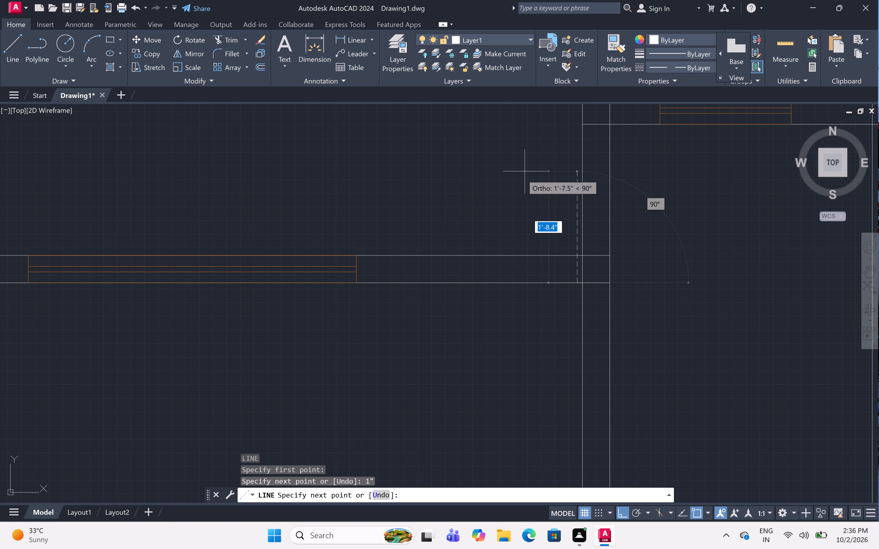
scroll(524, 172, "down", 1)
scroll(526, 221, "up", 1)
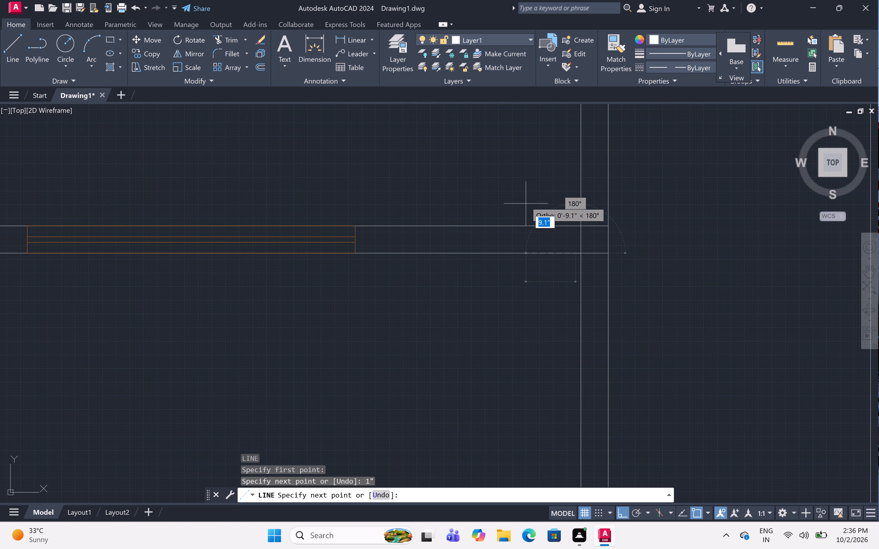
middle_click_drag(529, 189, 532, 215)
middle_click_drag(533, 230, 533, 259)
scroll(533, 258, "down", 1)
scroll(529, 239, "down", 1)
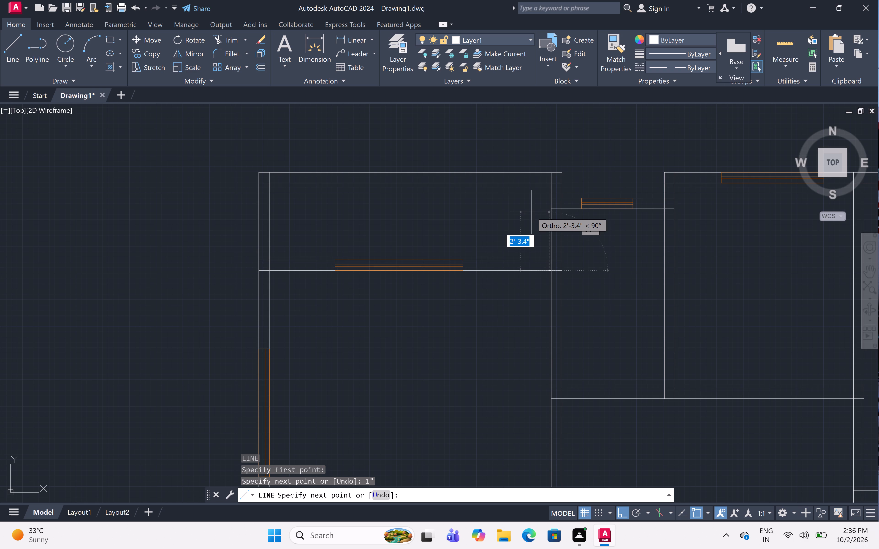
type("2'8\"")
key("space")
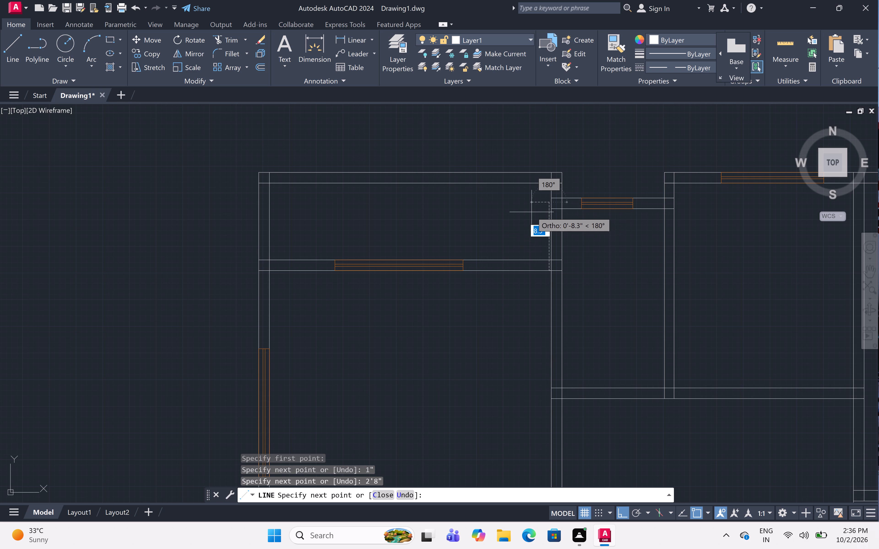
Continue the line back down to the wall face, 2'8" west along it, and 5" north across the wall thickness.
scroll(545, 270, "down", 1)
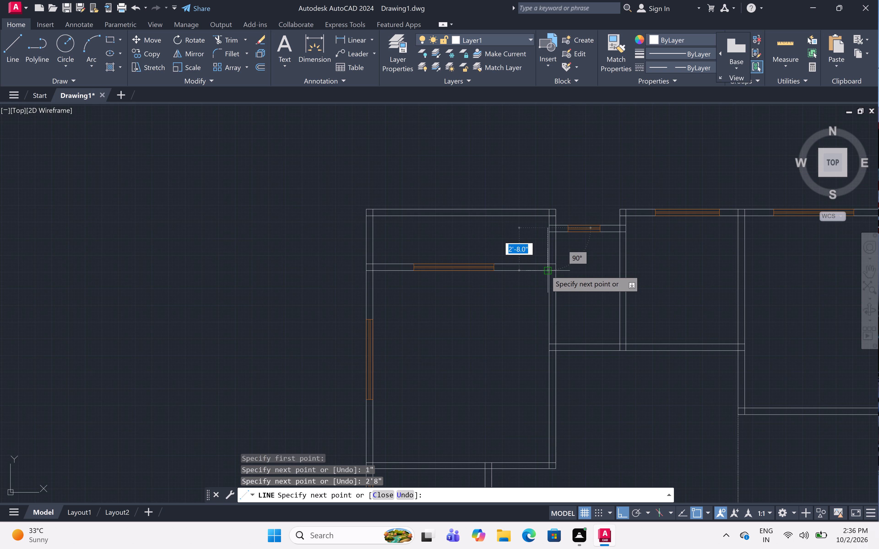
scroll(545, 270, "up", 6)
scroll(545, 270, "down", 1)
scroll(545, 270, "up", 2)
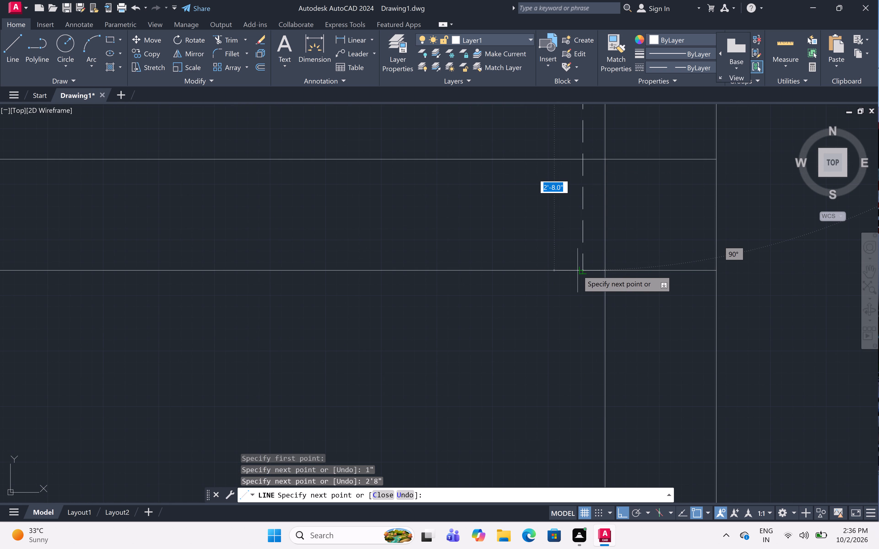
left_click(582, 269)
scroll(222, 263, "down", 5)
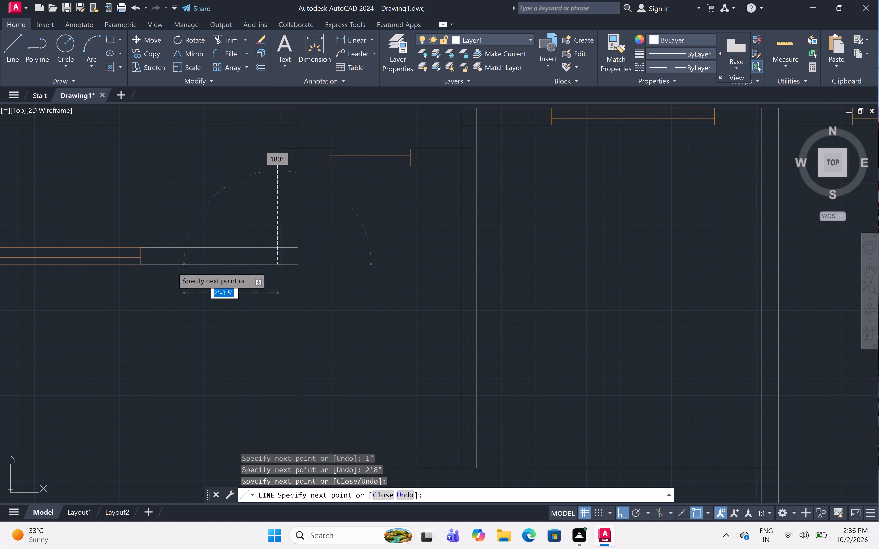
type("2'")
type("8\"")
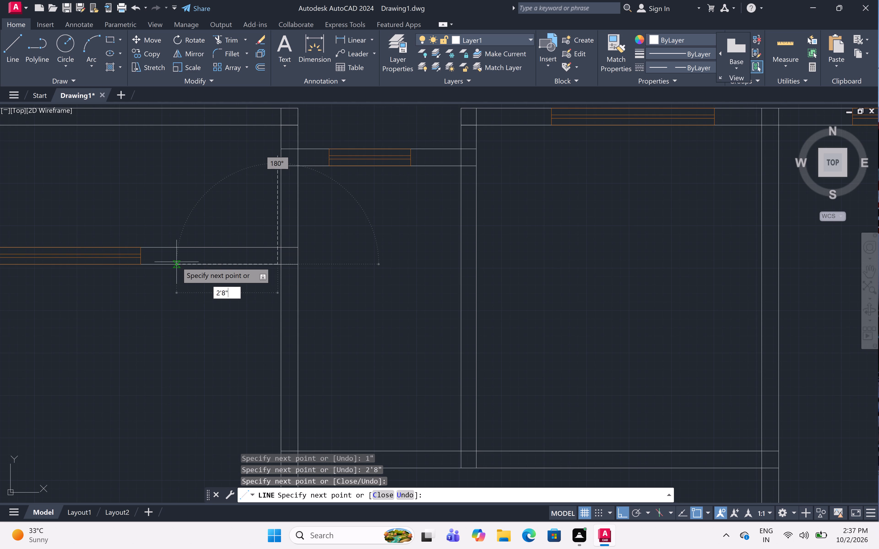
key("space")
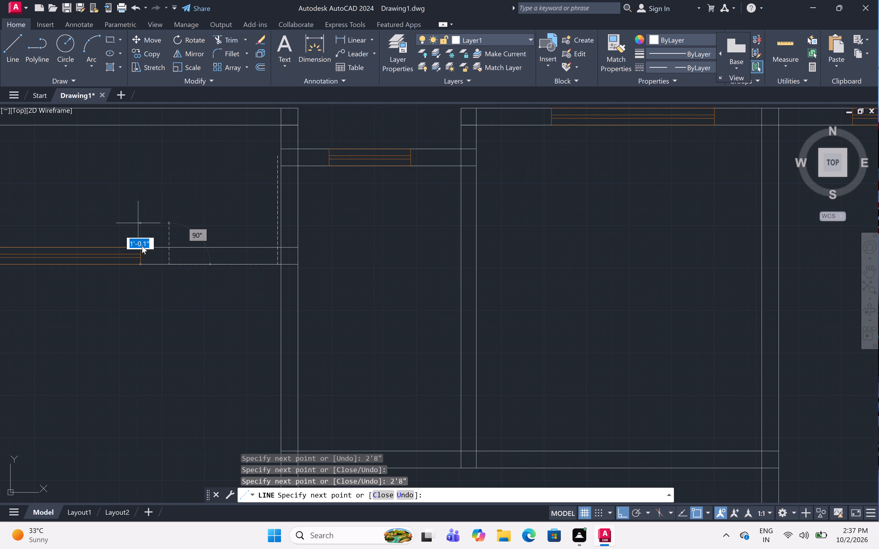
left_click(168, 247)
key("Escape")
Examine the new dashed opening lines in the northwest room's north wall against the surrounding walls and windows.
scroll(201, 229, "down", 1)
scroll(201, 229, "up", 2)
middle_click(201, 229)
middle_click(201, 229)
scroll(201, 229, "down", 1)
middle_click_drag(201, 229, 207, 232)
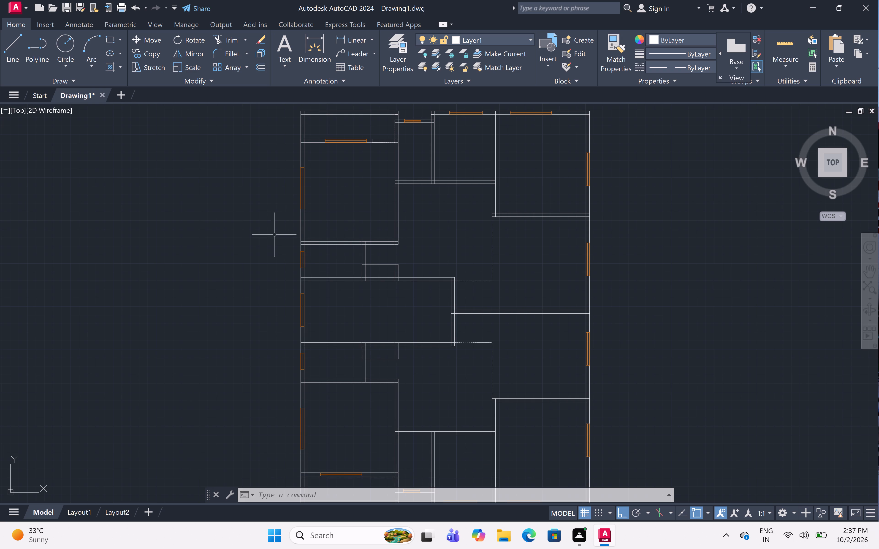
scroll(394, 111, "up", 2)
scroll(394, 111, "down", 1)
scroll(394, 111, "up", 2)
scroll(394, 111, "down", 2)
scroll(394, 111, "up", 1)
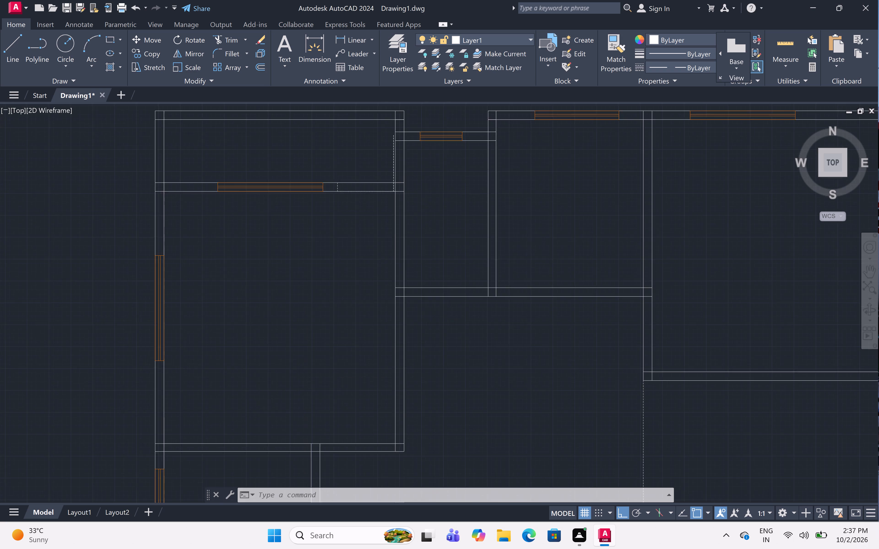
scroll(394, 111, "up", 1)
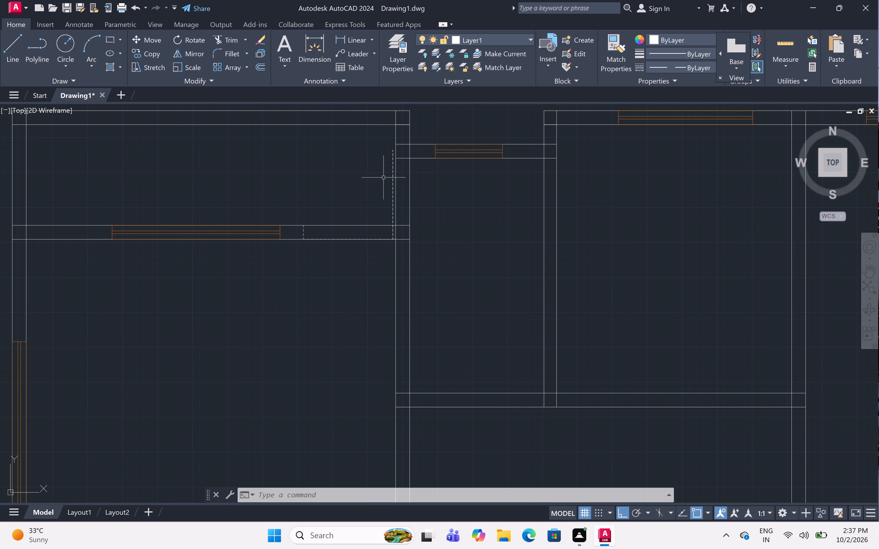
scroll(384, 190, "down", 2)
scroll(364, 202, "up", 1)
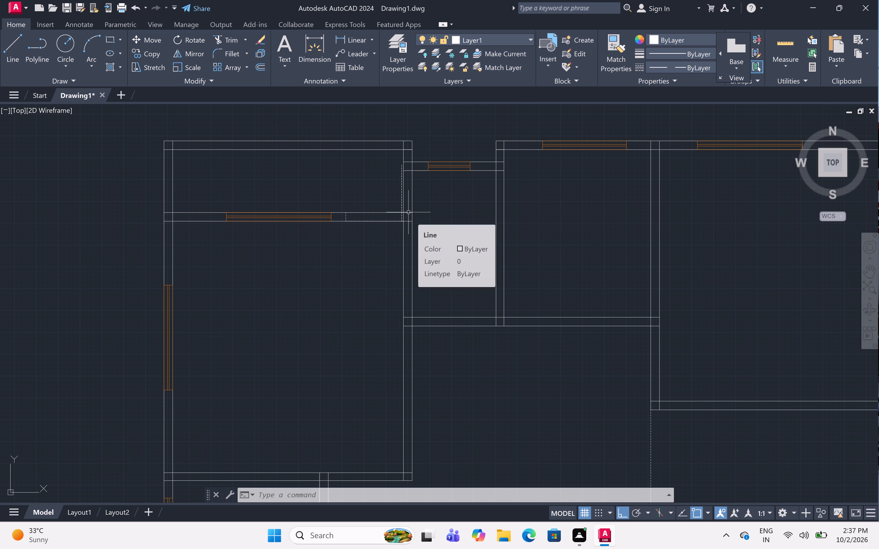
scroll(408, 212, "up", 1)
scroll(408, 212, "down", 3)
scroll(408, 212, "up", 2)
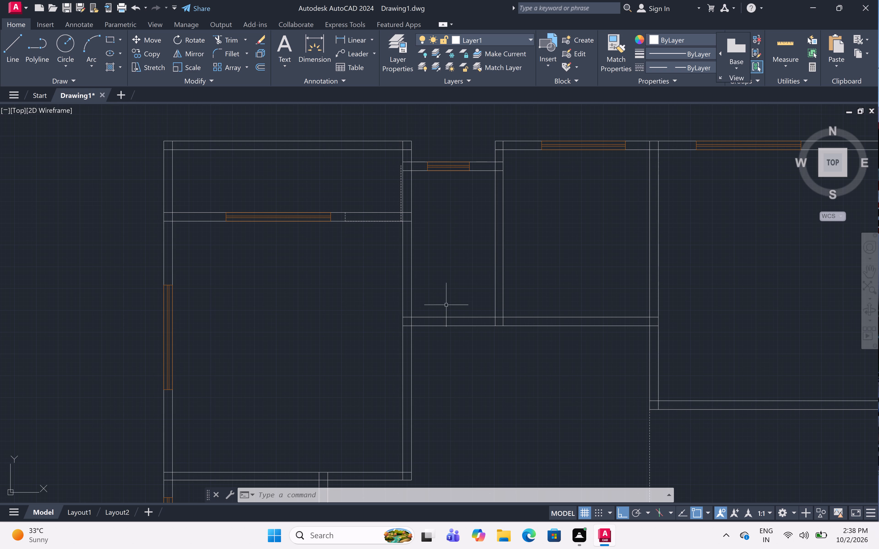
Review the whole floor plan and its room layout around the new opening lines.
scroll(450, 293, "down", 3)
middle_click(453, 294)
middle_click_drag(452, 293, 452, 279)
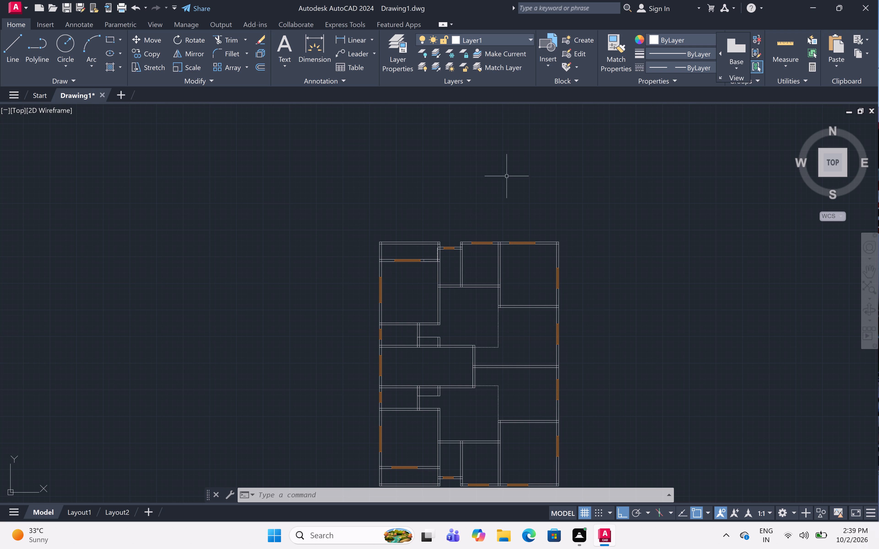
scroll(509, 151, "down", 1)
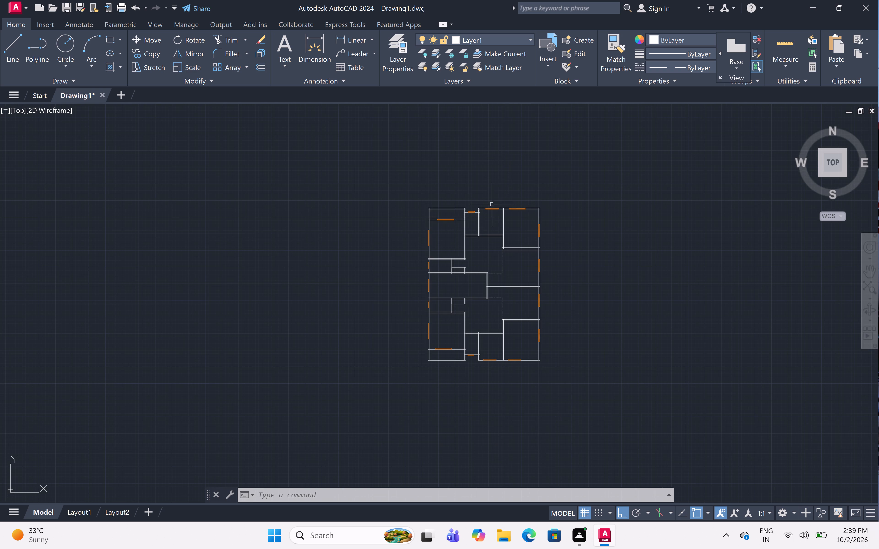
scroll(492, 204, "up", 1)
scroll(492, 204, "down", 1)
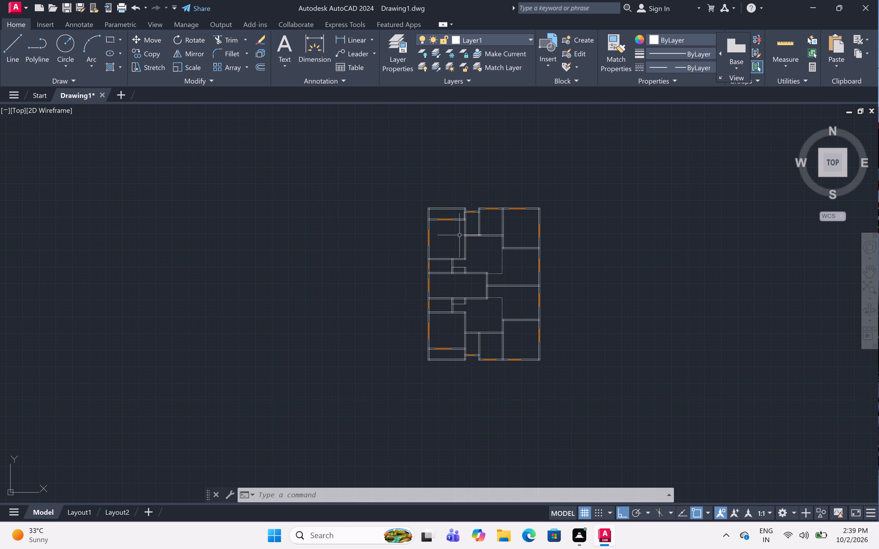
scroll(471, 234, "up", 1)
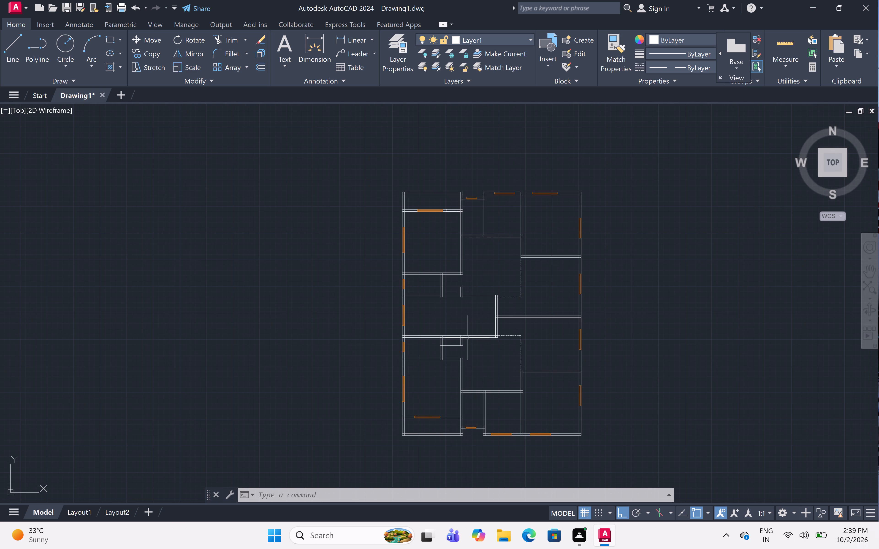
scroll(467, 338, "up", 1)
scroll(467, 338, "down", 2)
scroll(467, 338, "up", 2)
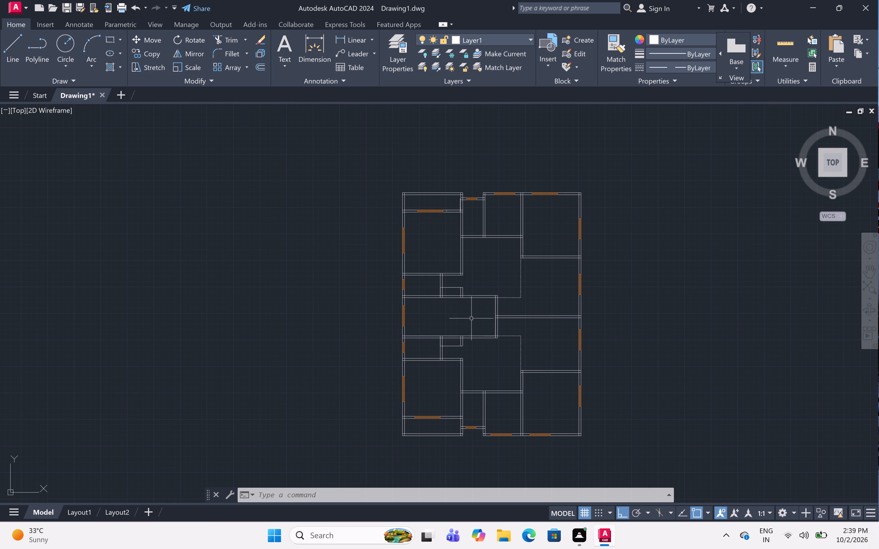
scroll(471, 318, "up", 2)
scroll(471, 318, "down", 1)
scroll(492, 312, "up", 1)
scroll(495, 311, "down", 1)
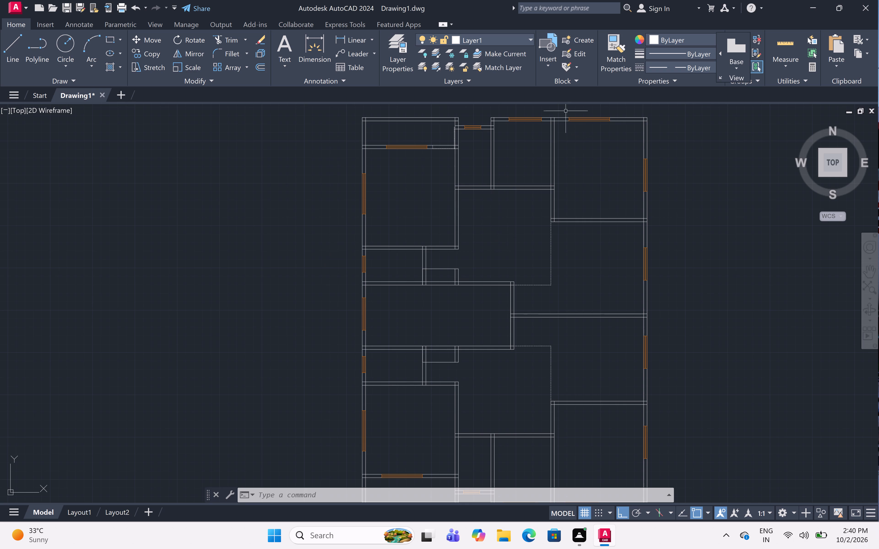
Examine the upper end of the dashed 2'8" door line and its position beside the recessed north wall.
scroll(559, 109, "up", 2)
scroll(559, 109, "down", 2)
scroll(559, 109, "up", 1)
scroll(559, 109, "down", 1)
scroll(558, 110, "up", 1)
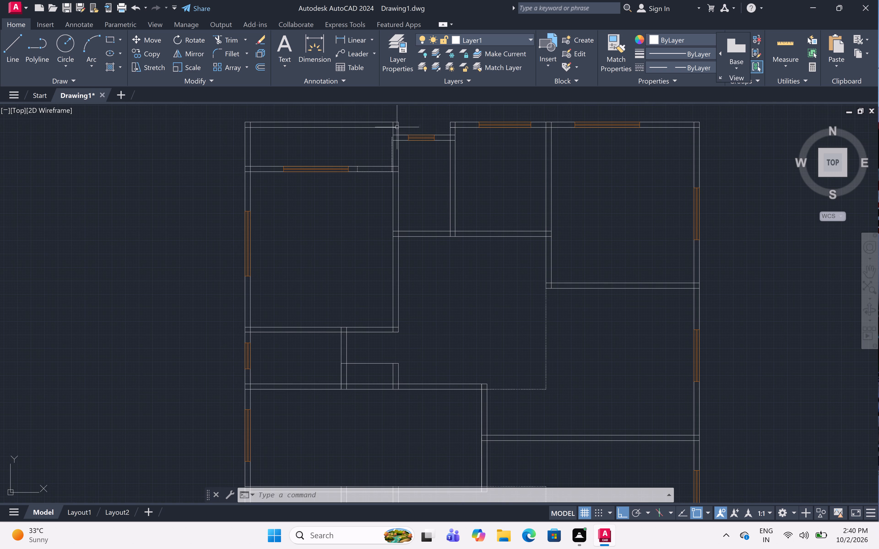
scroll(338, 108, "down", 1)
scroll(338, 108, "up", 3)
scroll(338, 108, "down", 1)
scroll(338, 108, "up", 5)
scroll(338, 110, "down", 3)
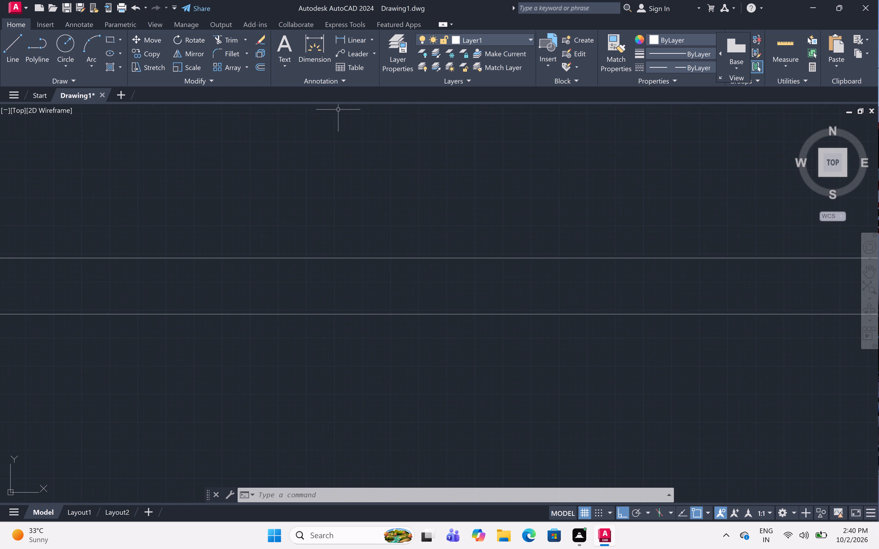
scroll(338, 111, "down", 4)
scroll(346, 121, "up", 2)
scroll(327, 178, "up", 1)
scroll(327, 178, "down", 3)
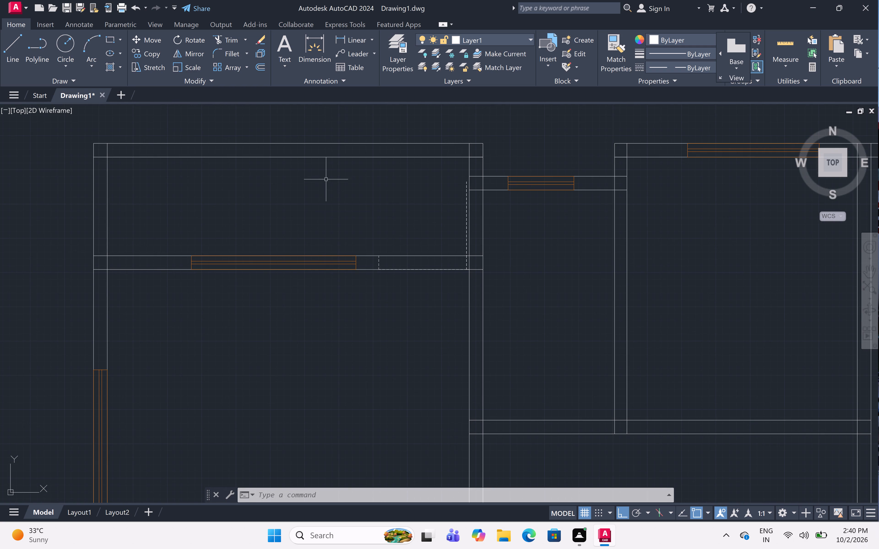
scroll(327, 178, "up", 2)
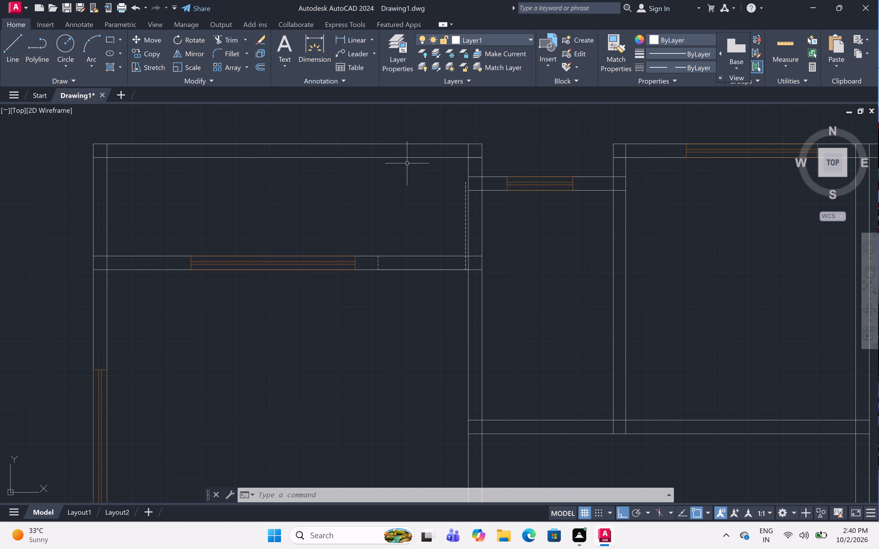
scroll(406, 163, "down", 2)
scroll(427, 171, "up", 2)
scroll(427, 171, "down", 1)
scroll(427, 171, "up", 1)
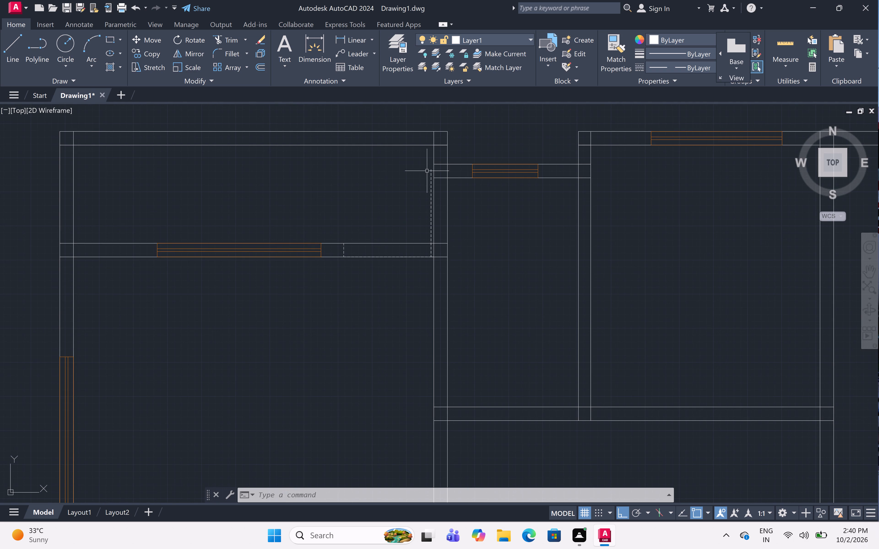
scroll(430, 175, "up", 2)
scroll(430, 175, "down", 3)
scroll(430, 175, "up", 1)
scroll(430, 175, "down", 2)
scroll(430, 175, "up", 1)
scroll(430, 175, "down", 1)
scroll(425, 170, "up", 3)
scroll(412, 158, "down", 1)
scroll(412, 158, "up", 1)
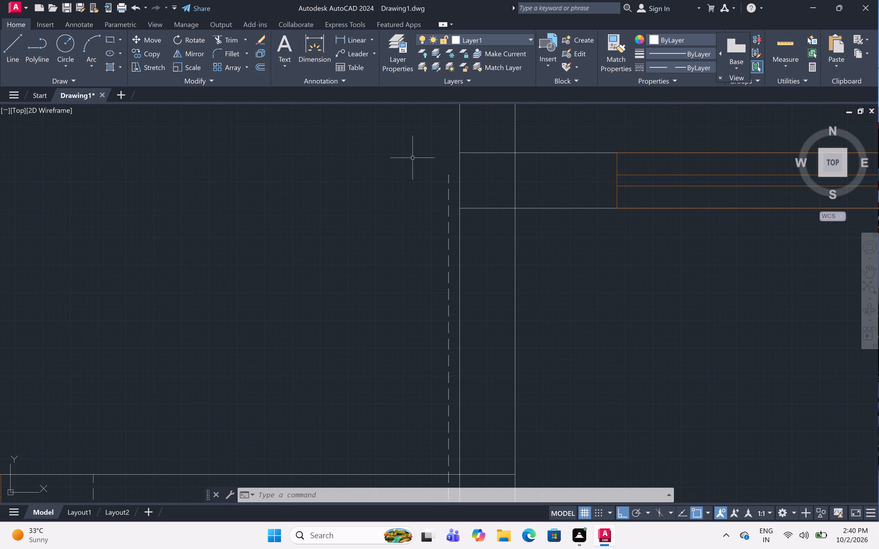
scroll(412, 158, "up", 1)
scroll(412, 158, "down", 2)
scroll(409, 185, "down", 1)
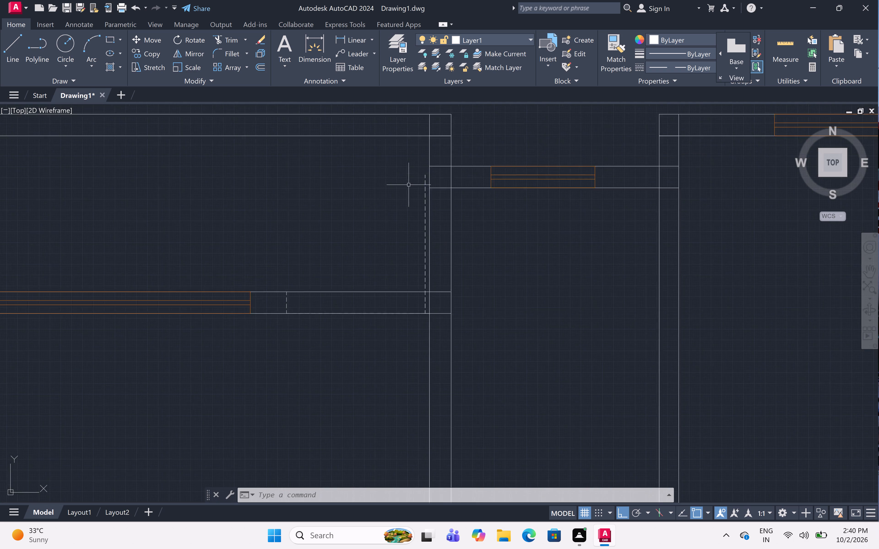
scroll(409, 185, "up", 1)
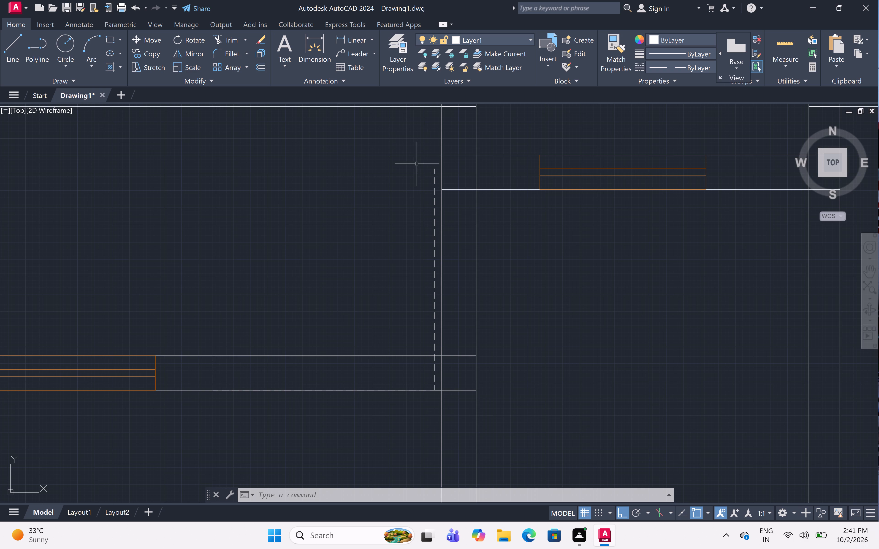
scroll(249, 166, "down", 3)
scroll(255, 197, "down", 1)
scroll(255, 197, "up", 1)
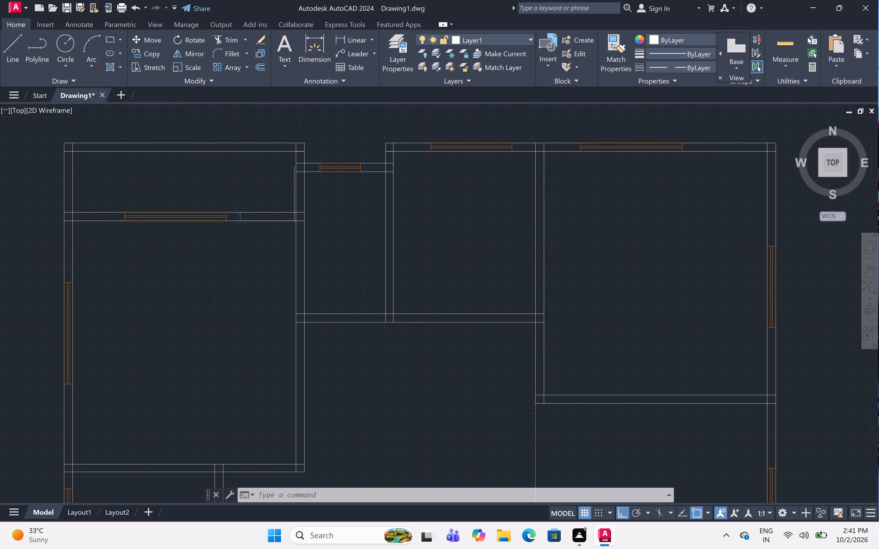
Examine the northwest room's southeast wall corner and the small rooms just south of it, with the Line command started.
scroll(251, 197, "down", 2)
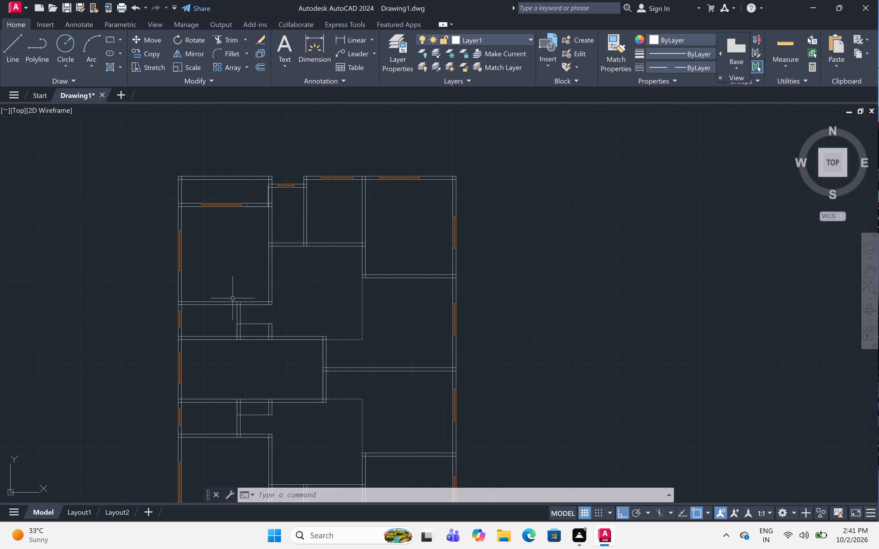
scroll(245, 299, "up", 3)
scroll(245, 299, "down", 2)
scroll(245, 299, "up", 3)
scroll(245, 299, "down", 2)
scroll(251, 289, "up", 2)
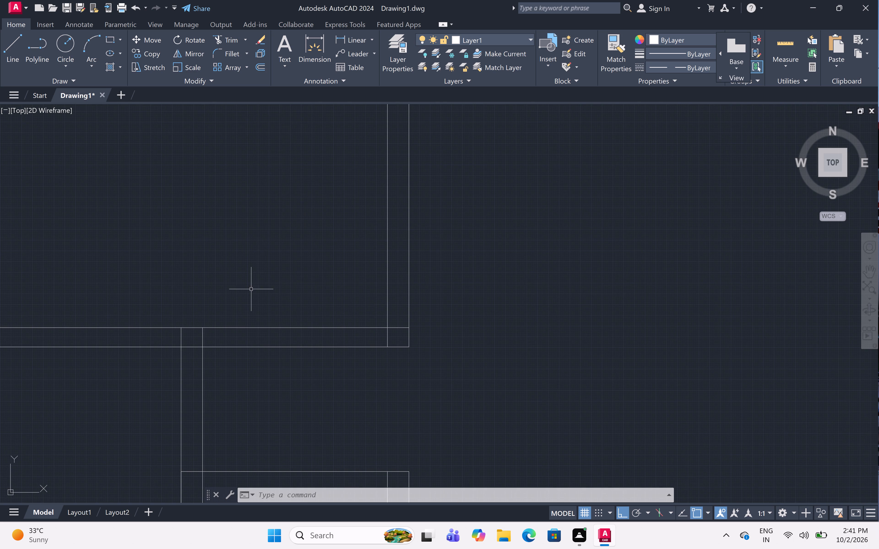
type("l")
key("space")
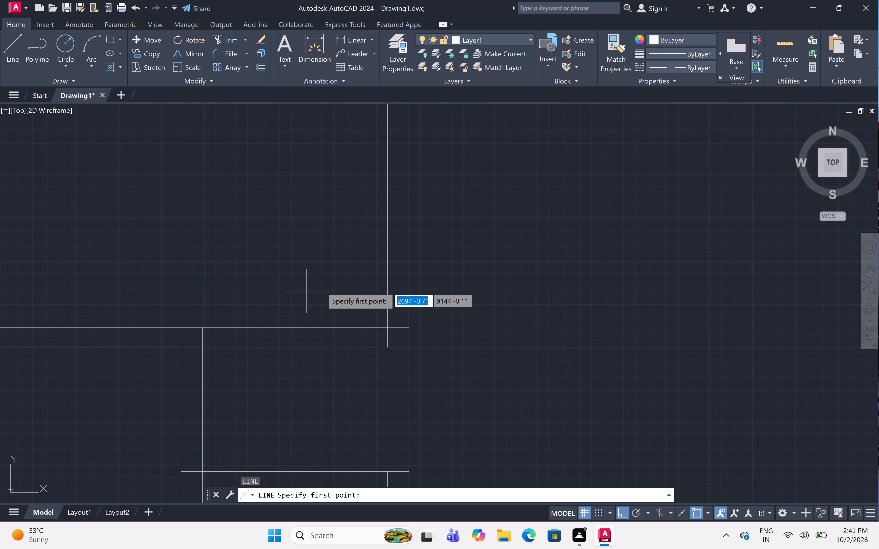
scroll(376, 304, "down", 2)
scroll(376, 304, "up", 2)
scroll(376, 304, "down", 6)
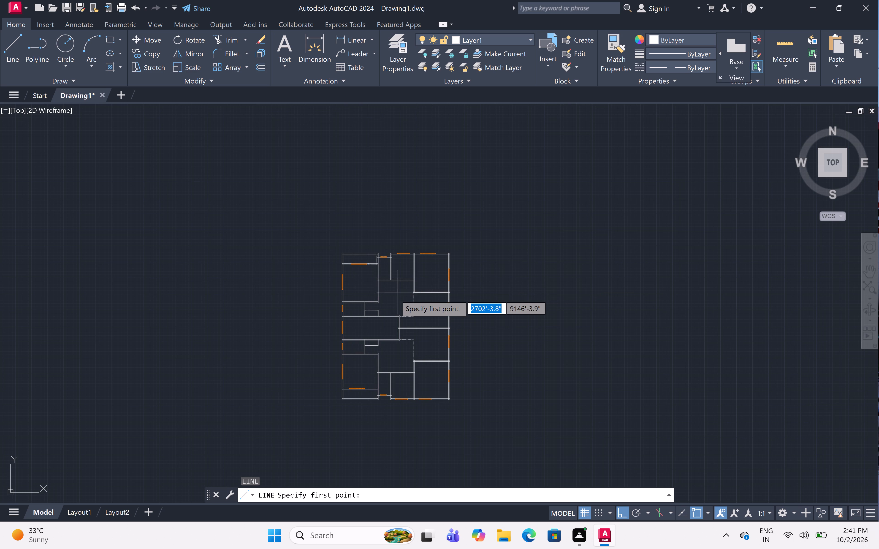
scroll(374, 285, "down", 2)
scroll(374, 285, "up", 2)
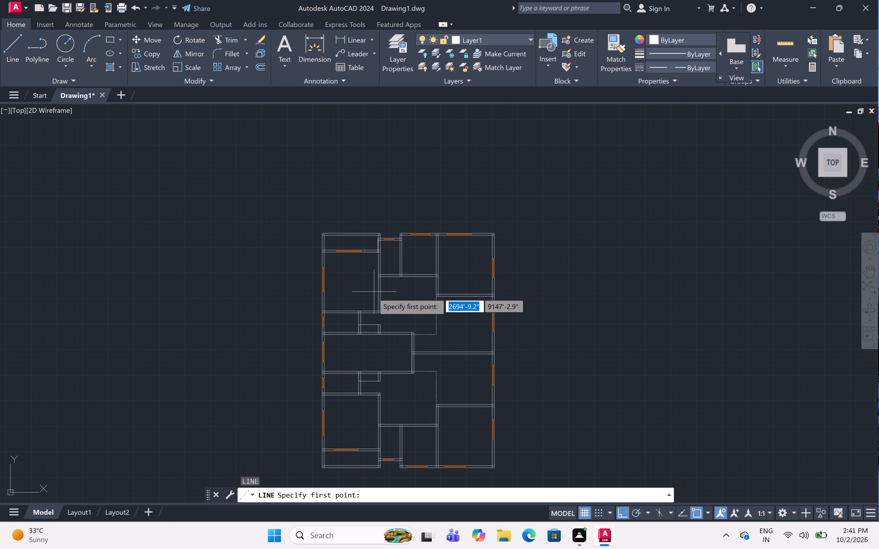
scroll(377, 305, "up", 2)
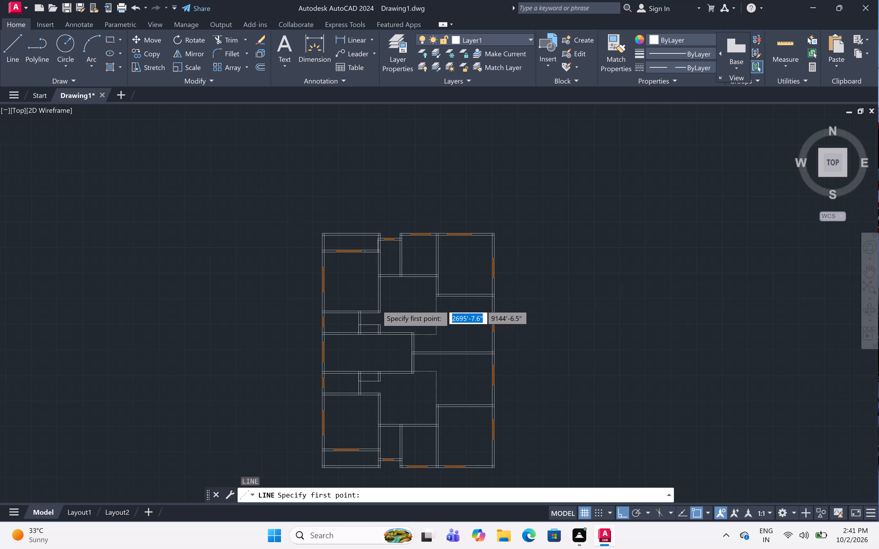
scroll(377, 305, "up", 2)
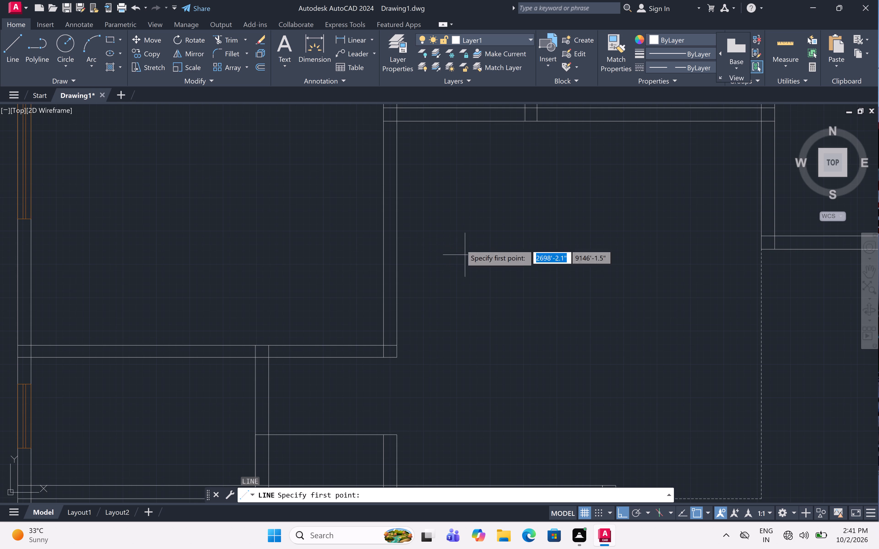
Review the floor plan's room layout around the central room and the dashed lines beside it.
scroll(429, 233, "down", 1)
scroll(431, 231, "up", 1)
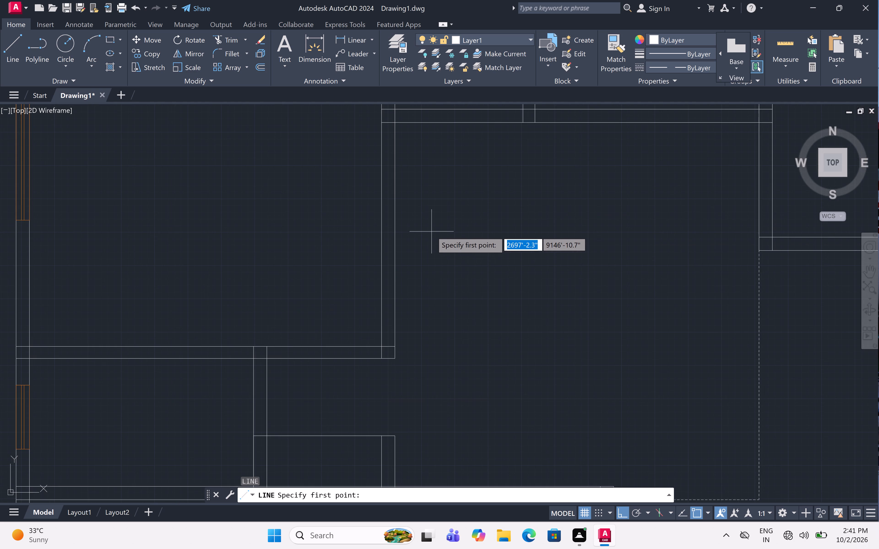
scroll(433, 238, "down", 6)
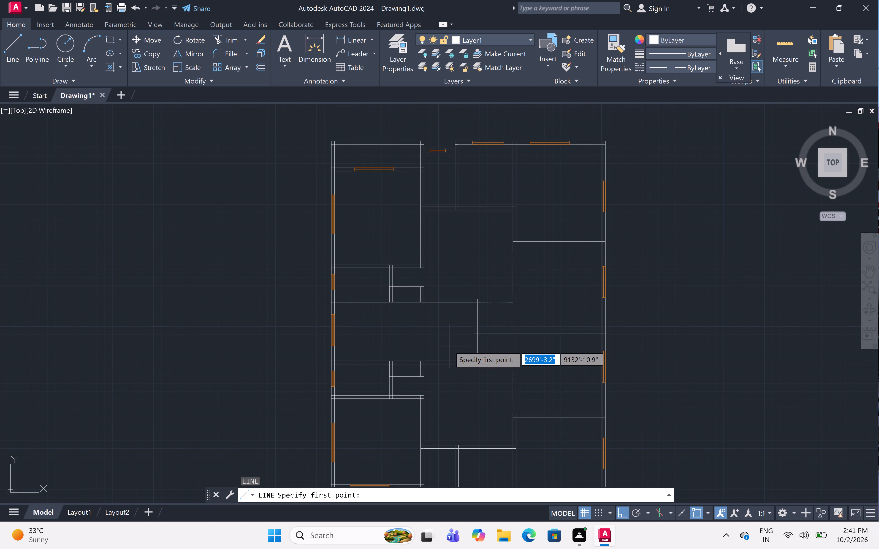
scroll(426, 242, "up", 1)
scroll(426, 242, "down", 1)
scroll(426, 242, "up", 1)
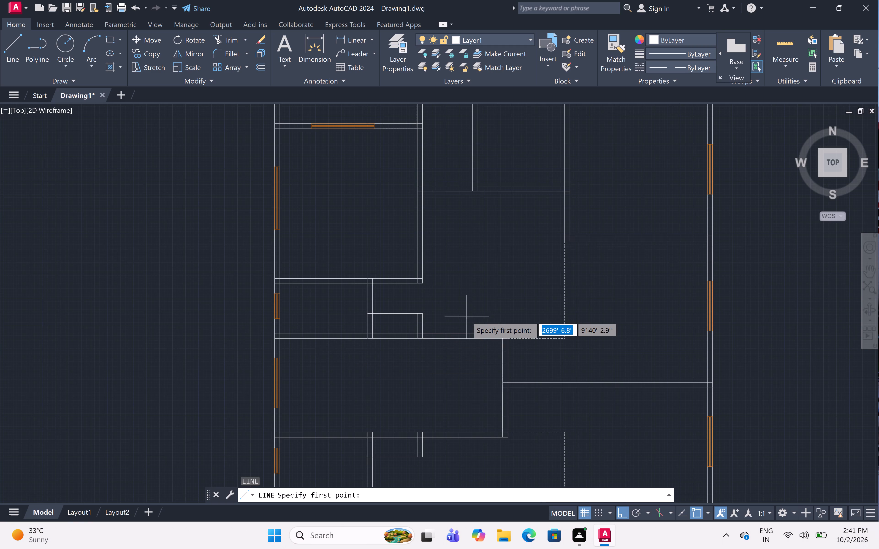
scroll(467, 317, "down", 2)
scroll(466, 317, "up", 1)
scroll(478, 289, "up", 2)
scroll(478, 295, "down", 3)
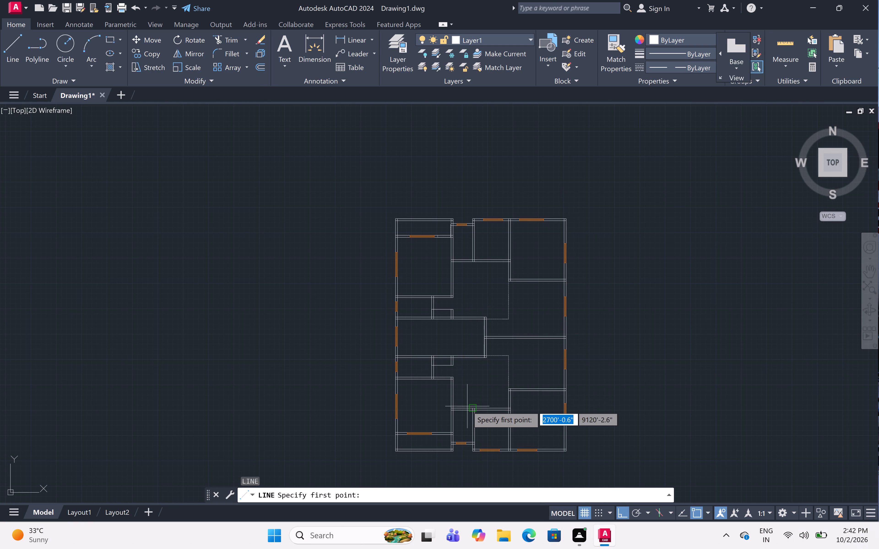
scroll(467, 407, "up", 1)
scroll(464, 374, "down", 1)
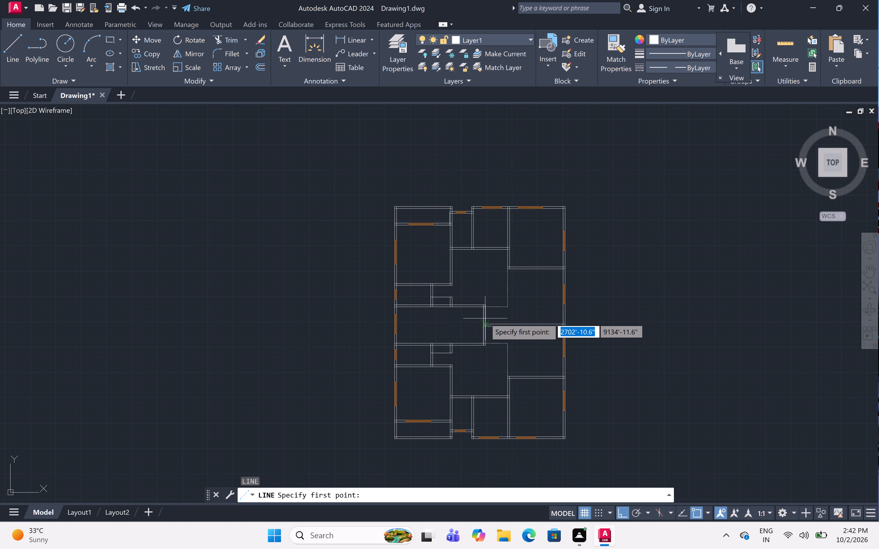
Examine the junction where the central room's east wall meets the east-west dividing wall.
scroll(485, 319, "up", 10)
scroll(484, 319, "down", 3)
scroll(484, 319, "up", 5)
scroll(484, 319, "down", 1)
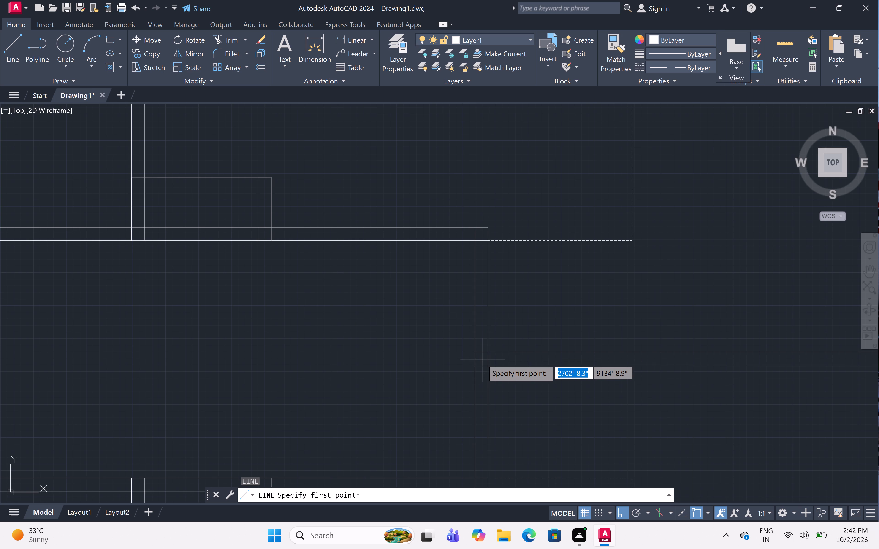
scroll(482, 360, "up", 1)
scroll(482, 360, "down", 2)
scroll(482, 360, "up", 5)
scroll(482, 360, "down", 2)
scroll(482, 360, "up", 1)
scroll(482, 360, "down", 1)
scroll(482, 360, "up", 3)
scroll(482, 360, "down", 1)
scroll(482, 360, "up", 1)
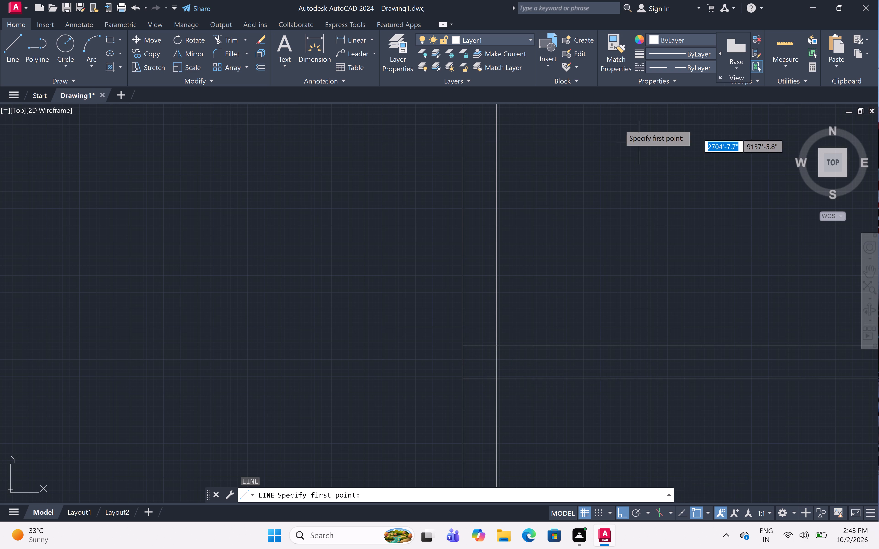
scroll(566, 281, "down", 2)
scroll(564, 283, "up", 1)
scroll(564, 283, "down", 1)
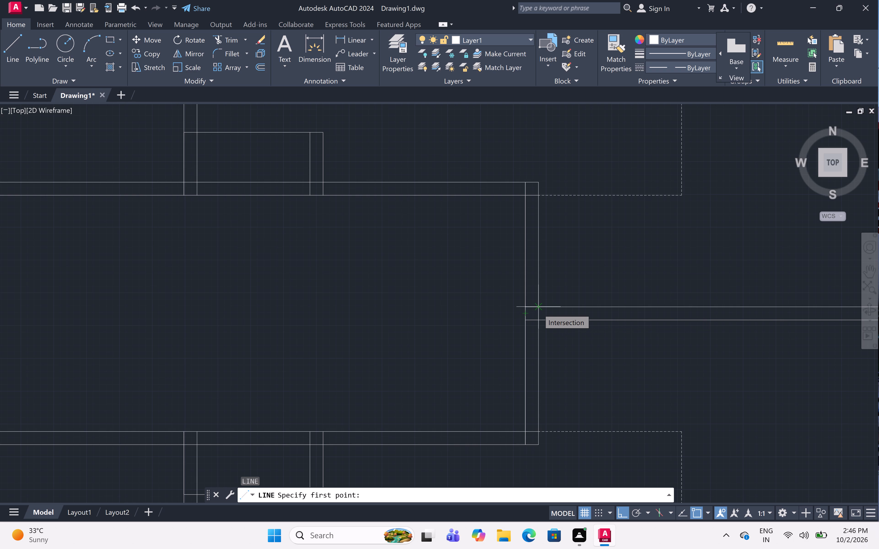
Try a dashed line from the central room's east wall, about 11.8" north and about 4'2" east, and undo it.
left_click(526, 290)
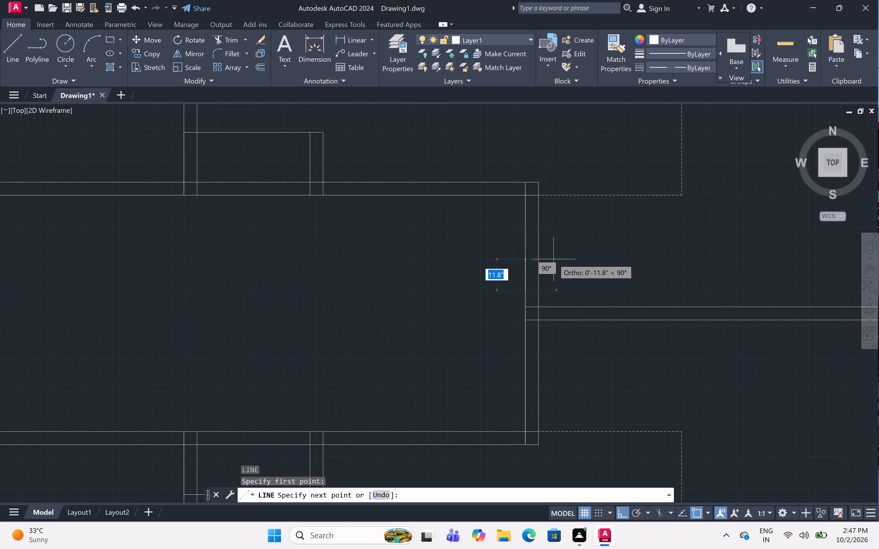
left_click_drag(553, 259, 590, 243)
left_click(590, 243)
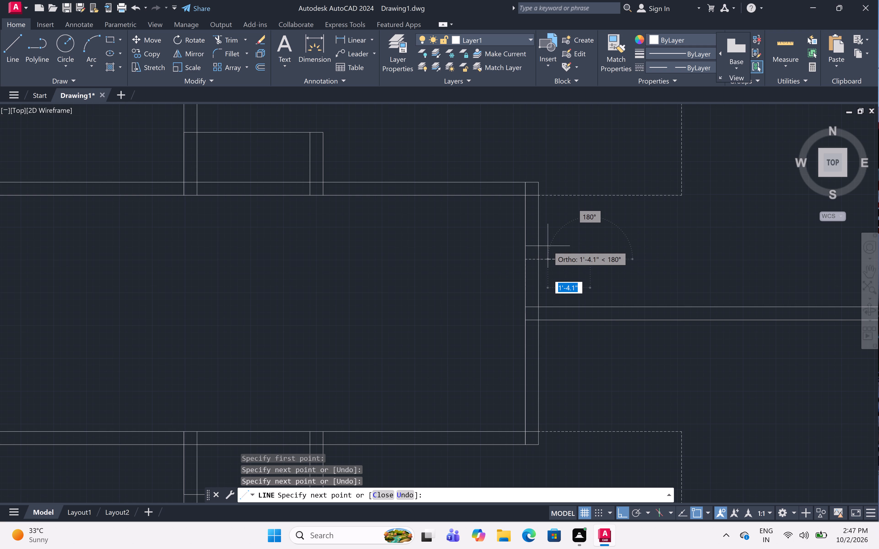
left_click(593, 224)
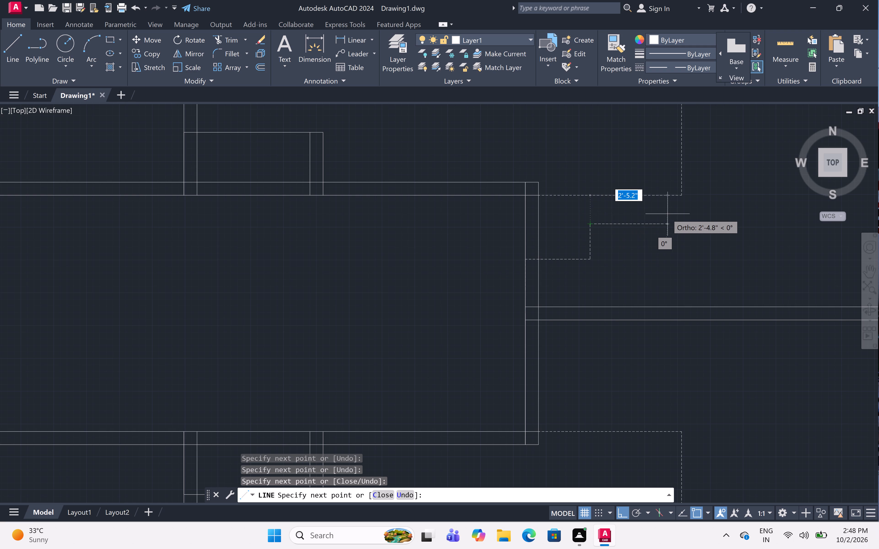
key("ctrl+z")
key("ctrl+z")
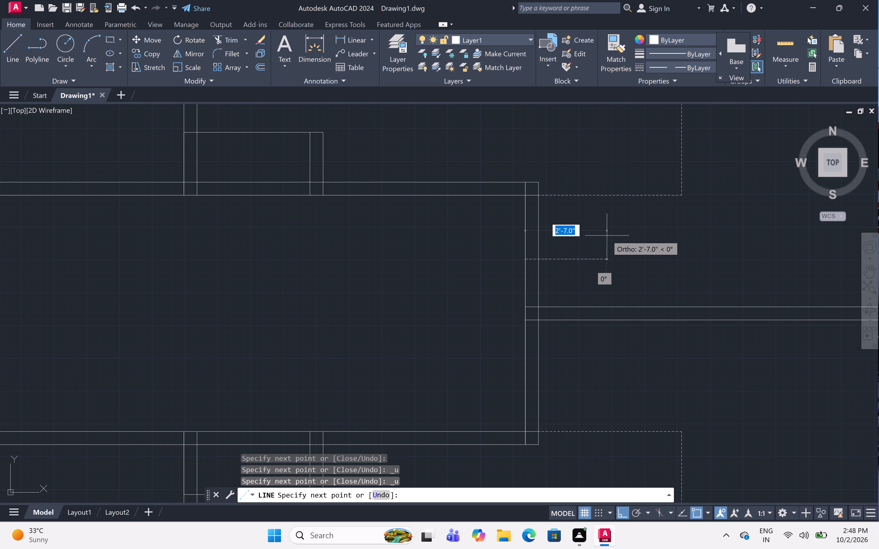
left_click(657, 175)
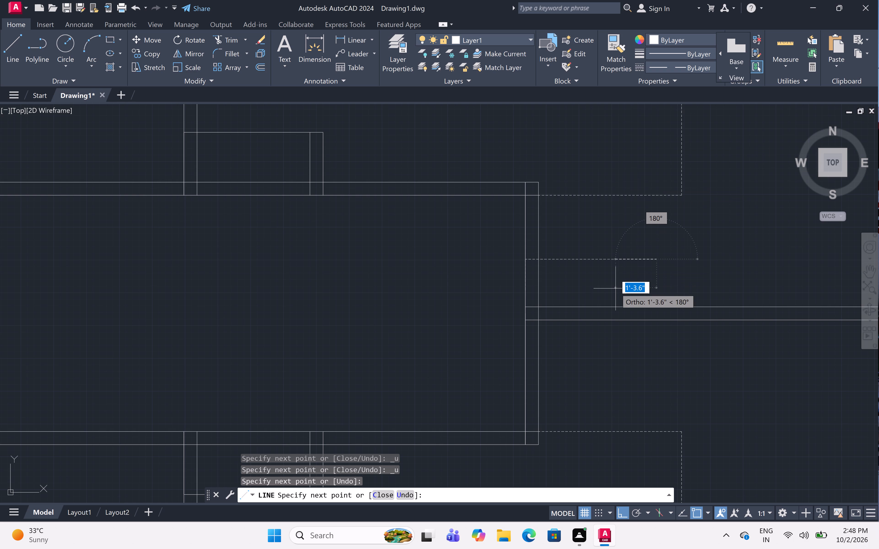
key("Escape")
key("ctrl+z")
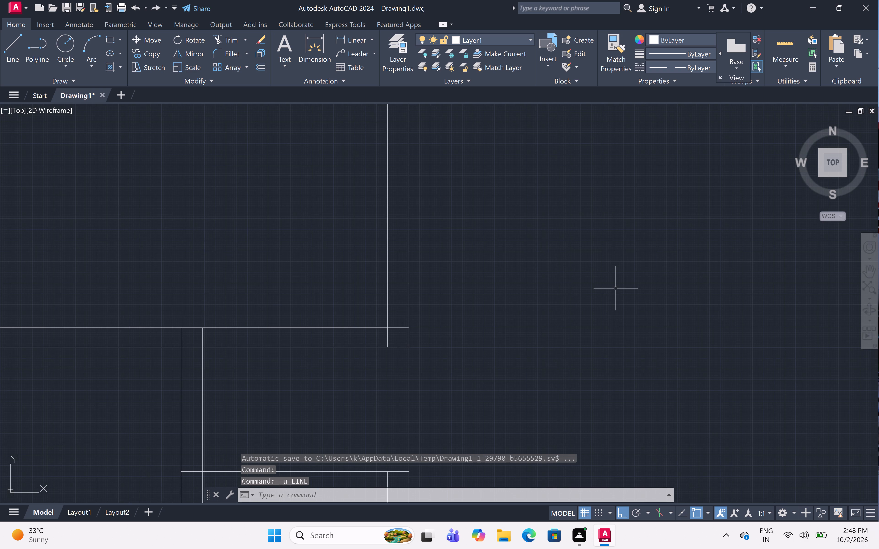
Examine the east outer wall and its windows against the whole floor plan layout.
scroll(619, 368, "down", 4, "ctrl")
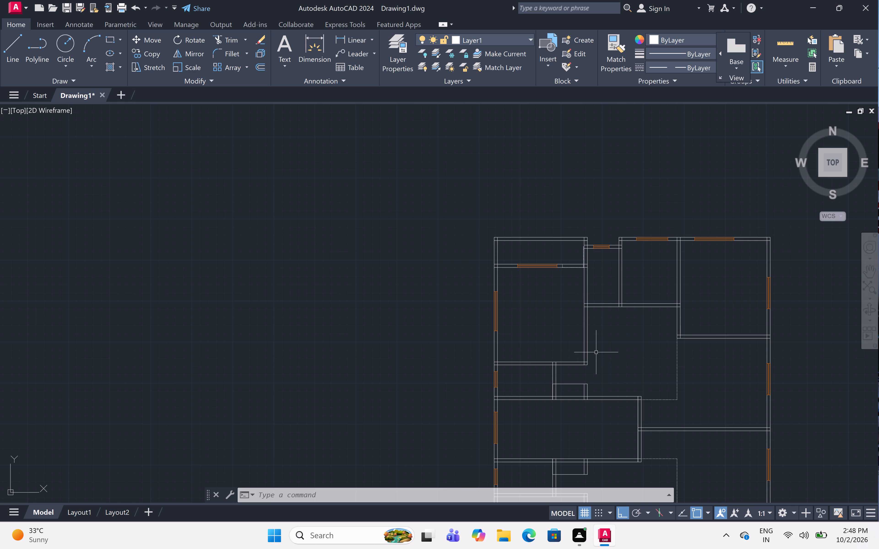
scroll(616, 296, "down", 3)
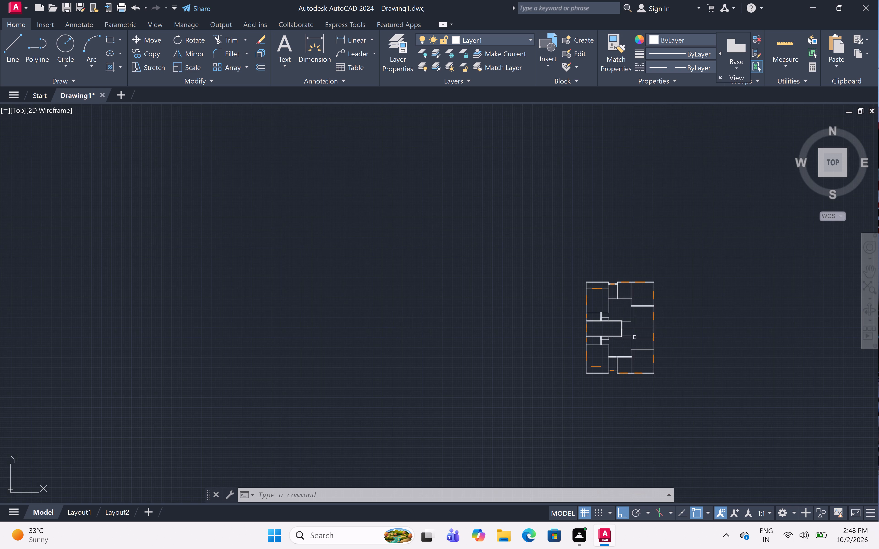
scroll(652, 354, "up", 2)
middle_click_drag(700, 320, 620, 310)
scroll(700, 320, "down", 1)
scroll(616, 298, "up", 4)
scroll(616, 298, "down", 2)
scroll(616, 298, "up", 1)
scroll(616, 298, "down", 1)
scroll(616, 299, "up", 3)
scroll(616, 299, "down", 1)
scroll(616, 299, "up", 1)
scroll(616, 299, "down", 1)
scroll(616, 299, "up", 6)
scroll(616, 299, "down", 1)
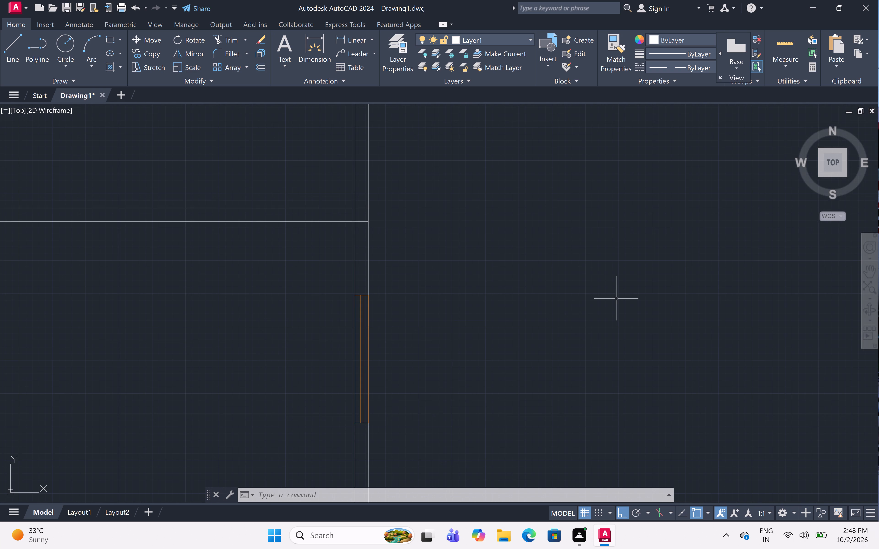
scroll(638, 296, "down", 3)
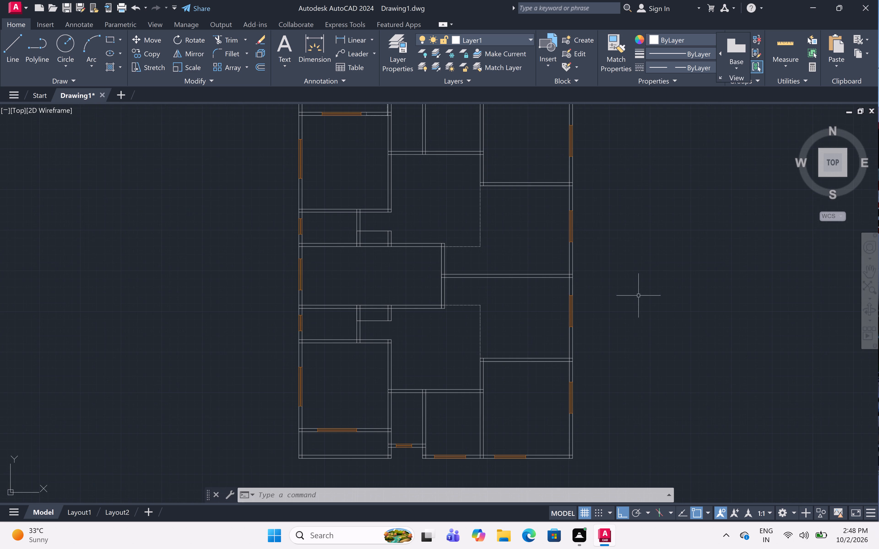
scroll(636, 305, "down", 1)
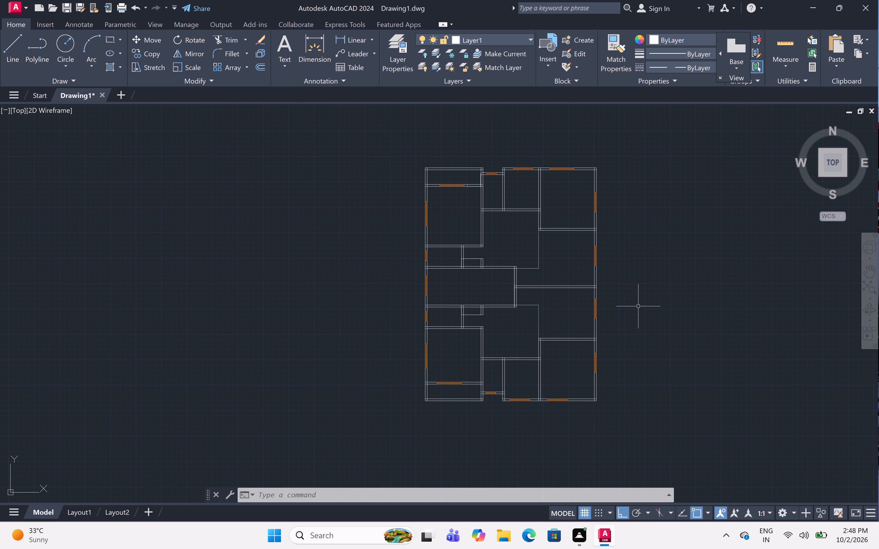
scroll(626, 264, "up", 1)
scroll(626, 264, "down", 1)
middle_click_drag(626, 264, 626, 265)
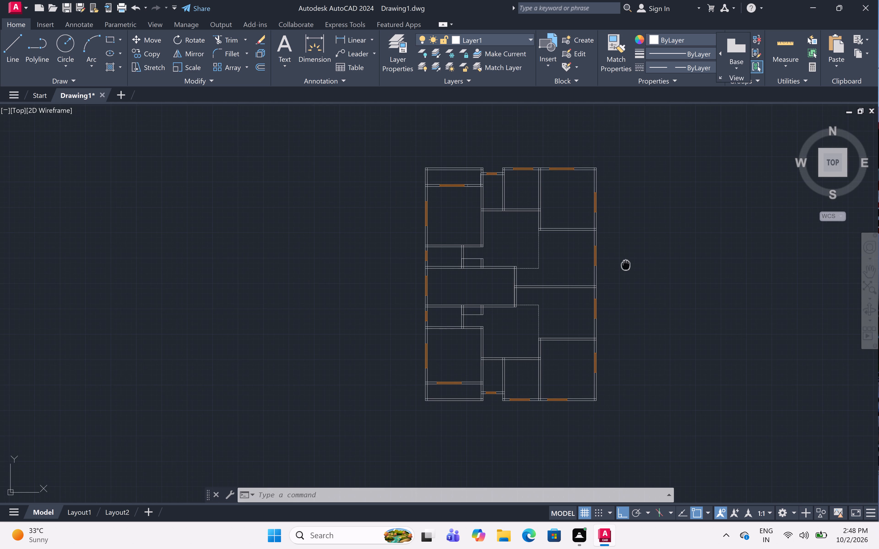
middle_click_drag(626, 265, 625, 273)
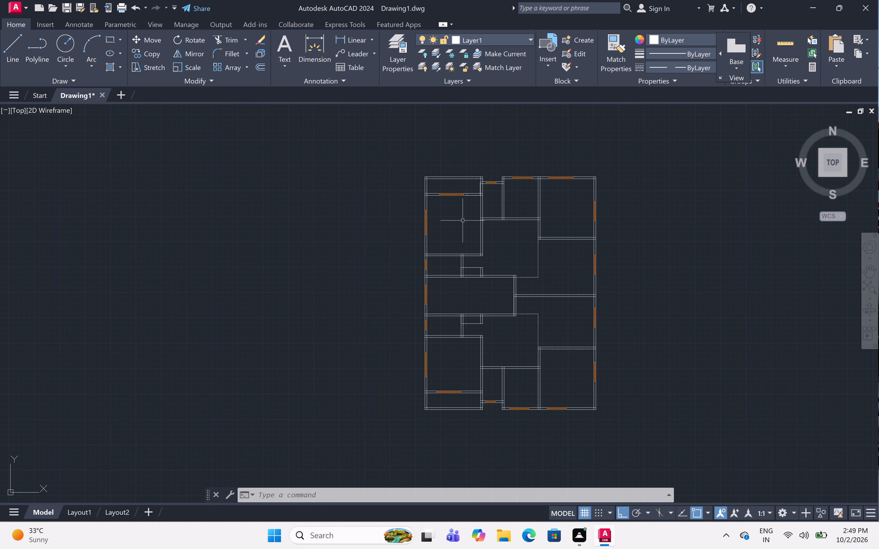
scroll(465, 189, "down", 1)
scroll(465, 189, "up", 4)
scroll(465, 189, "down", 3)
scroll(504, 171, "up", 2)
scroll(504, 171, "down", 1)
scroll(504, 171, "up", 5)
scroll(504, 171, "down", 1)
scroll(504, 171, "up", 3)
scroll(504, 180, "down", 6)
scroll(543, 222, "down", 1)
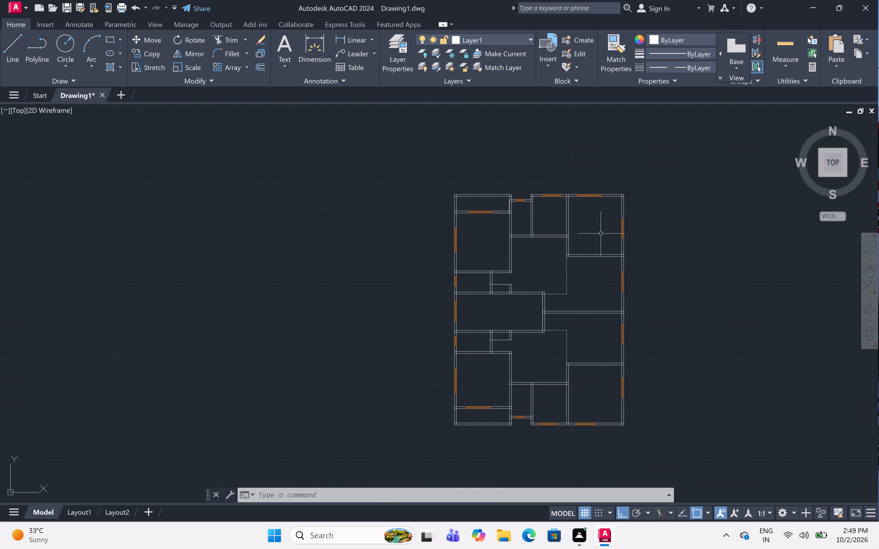
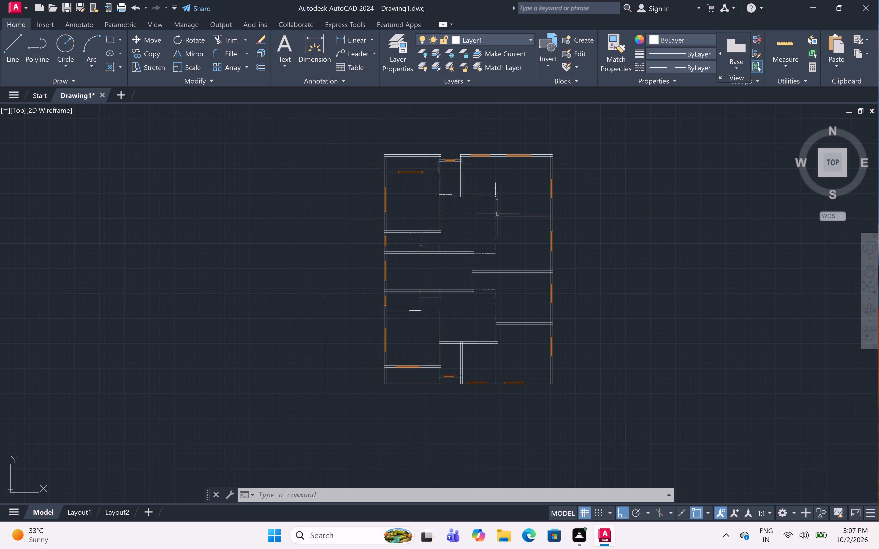
Examine the central room's east end, the dividing wall and the dashed lines beside them against the whole floor plan.
scroll(399, 186, "down", 1)
scroll(399, 186, "up", 1)
scroll(399, 186, "down", 1)
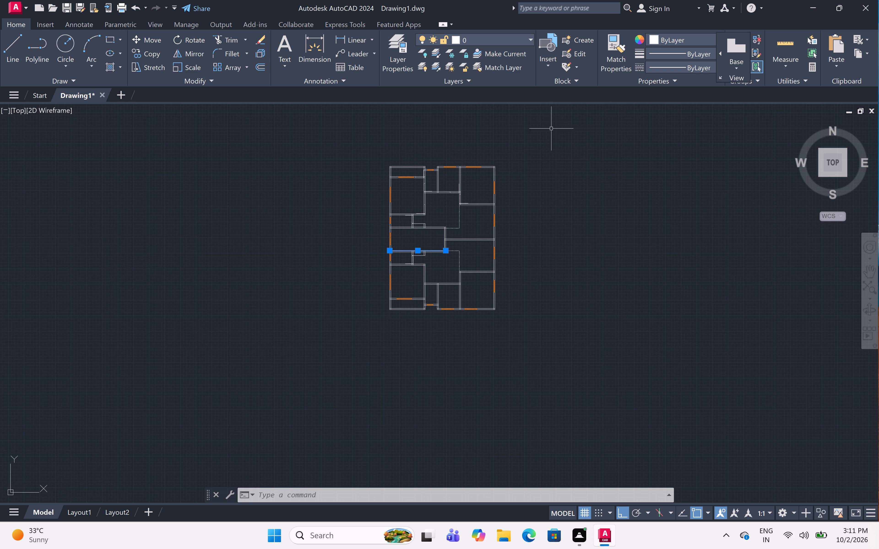
key("Escape")
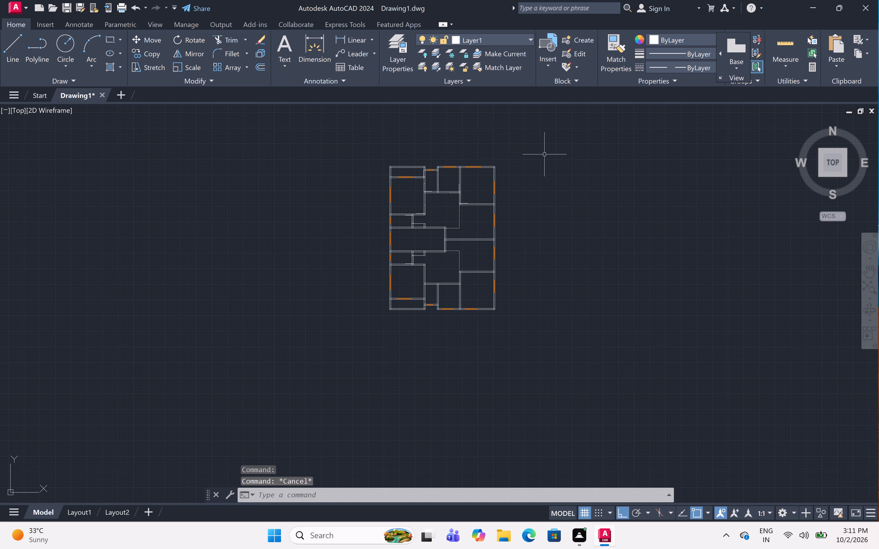
scroll(452, 258, "down", 1)
scroll(451, 243, "up", 6)
scroll(451, 243, "down", 1)
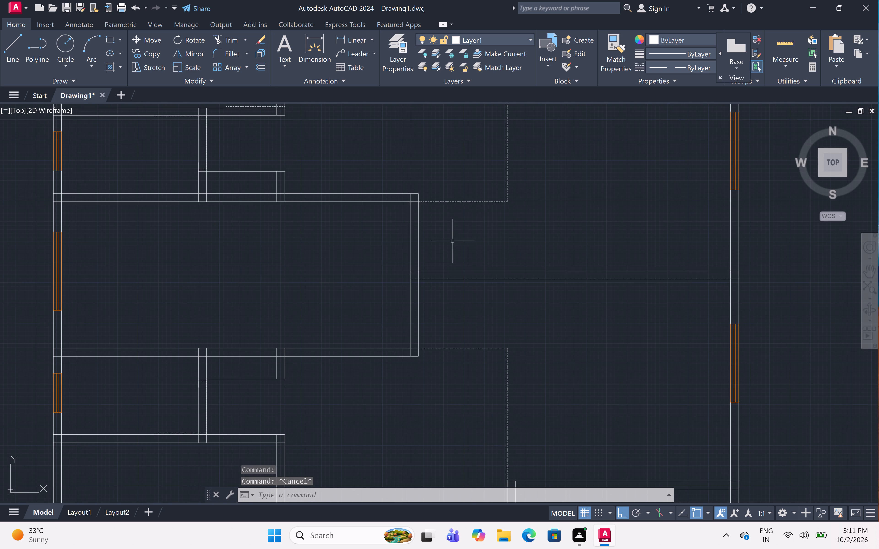
scroll(469, 208, "up", 1)
scroll(469, 208, "down", 2)
scroll(469, 208, "up", 3)
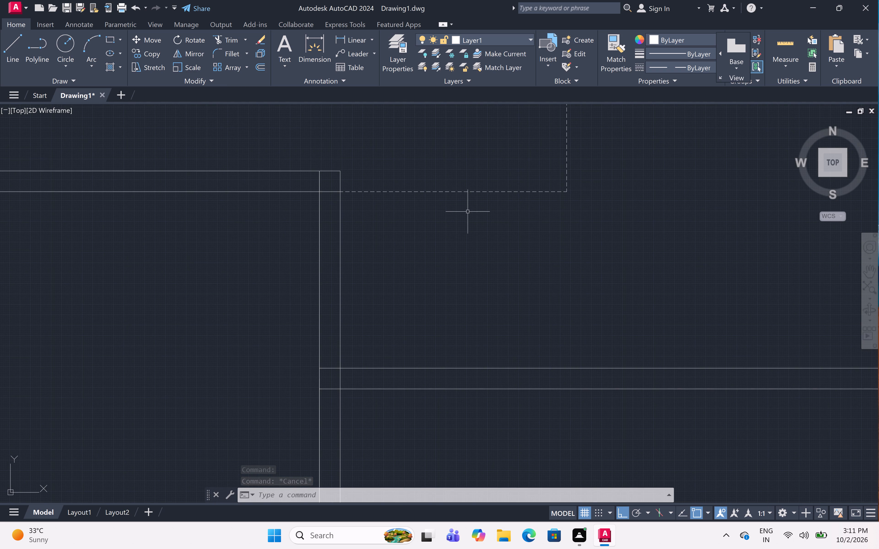
scroll(475, 211, "down", 6)
scroll(475, 211, "up", 2)
scroll(475, 211, "down", 2)
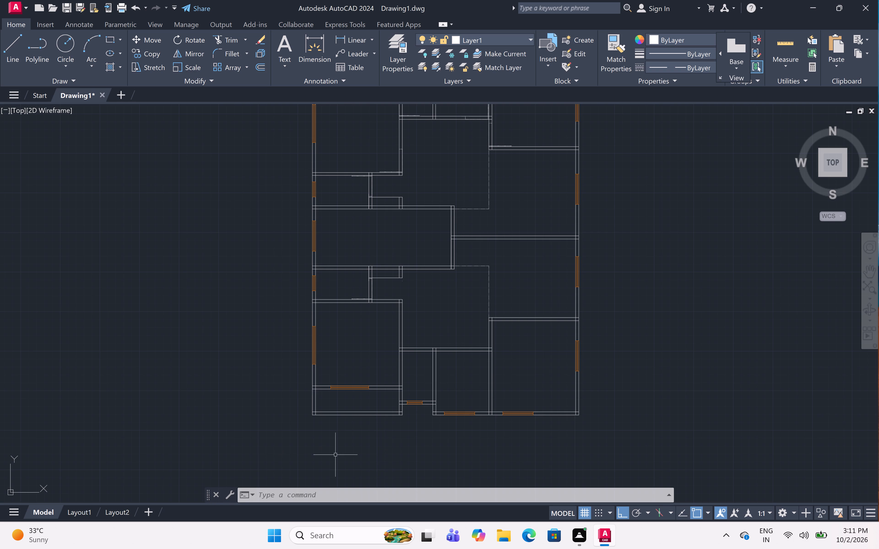
Examine the small rooms and wall junctions along the central room's south wall.
scroll(409, 283, "down", 1)
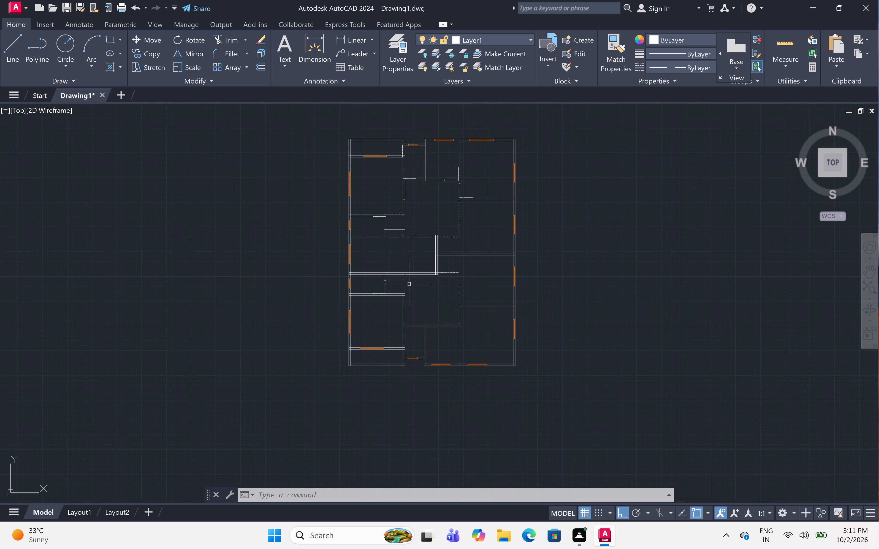
scroll(388, 270, "up", 1)
scroll(388, 270, "down", 1)
scroll(388, 270, "up", 4)
scroll(388, 270, "down", 1)
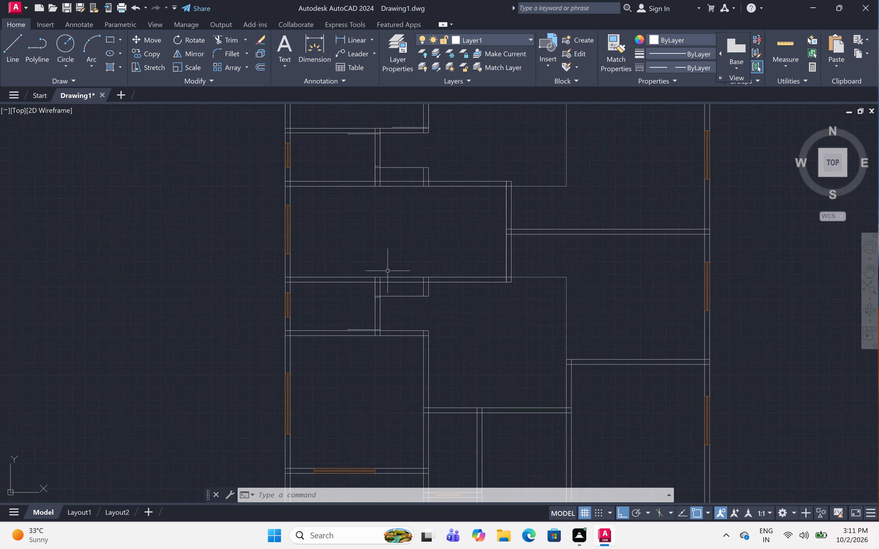
scroll(388, 271, "up", 1)
scroll(387, 273, "down", 3)
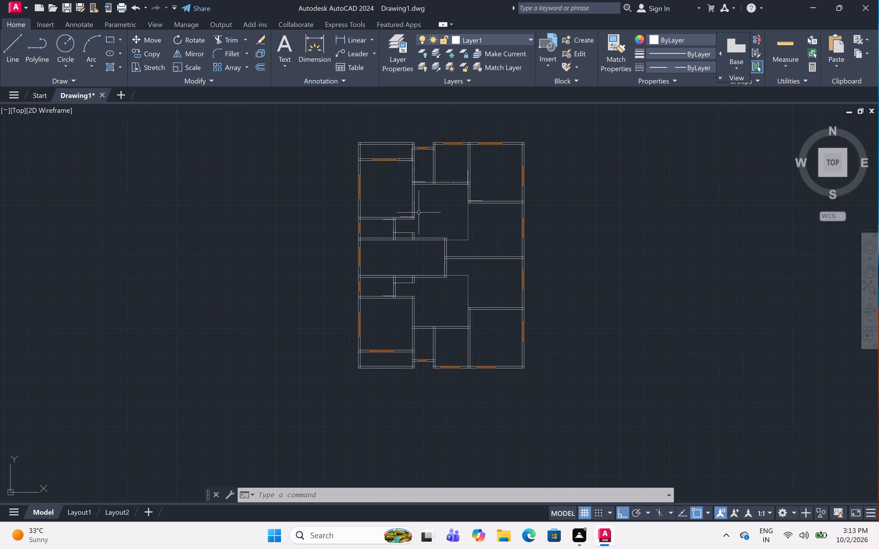
Examine the dashed door-opening lines in the walls of the northern rooms as a reference for the southern half.
scroll(429, 136, "up", 4)
scroll(429, 136, "down", 2)
scroll(429, 136, "up", 4)
scroll(429, 136, "down", 5)
scroll(429, 136, "up", 2)
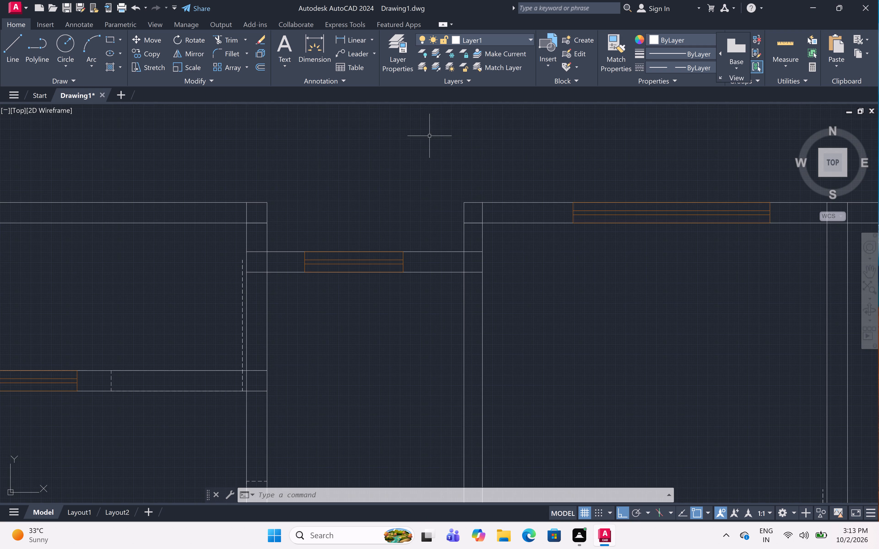
scroll(429, 136, "down", 5)
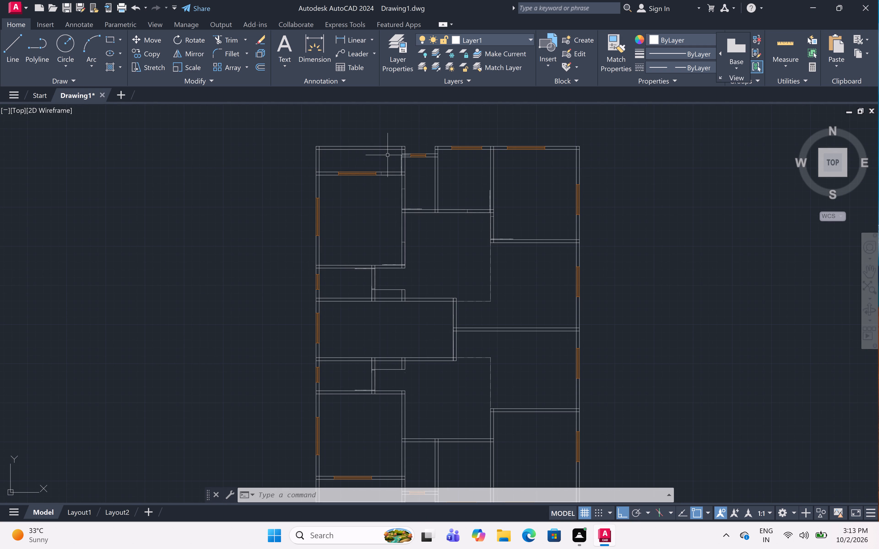
scroll(397, 154, "up", 4)
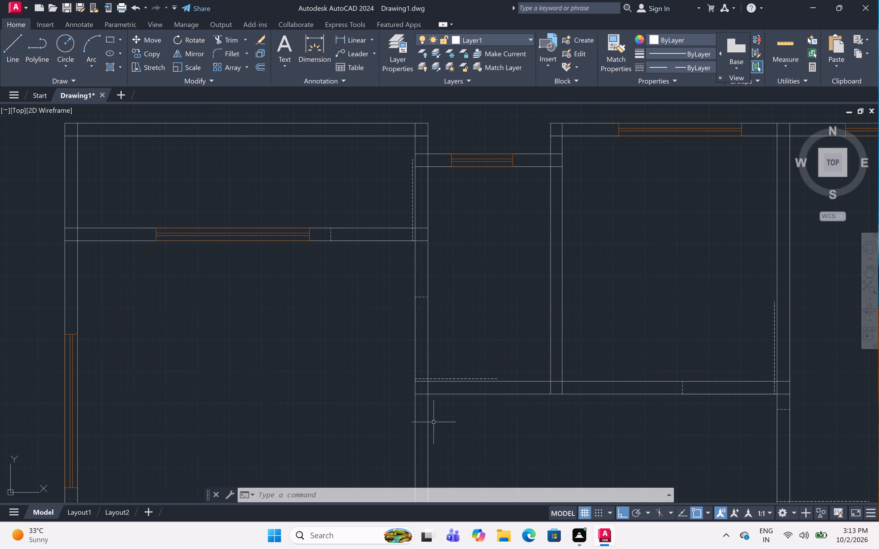
scroll(421, 304, "down", 1)
scroll(421, 304, "up", 1)
scroll(421, 304, "down", 2)
scroll(421, 304, "up", 3)
scroll(421, 304, "down", 1)
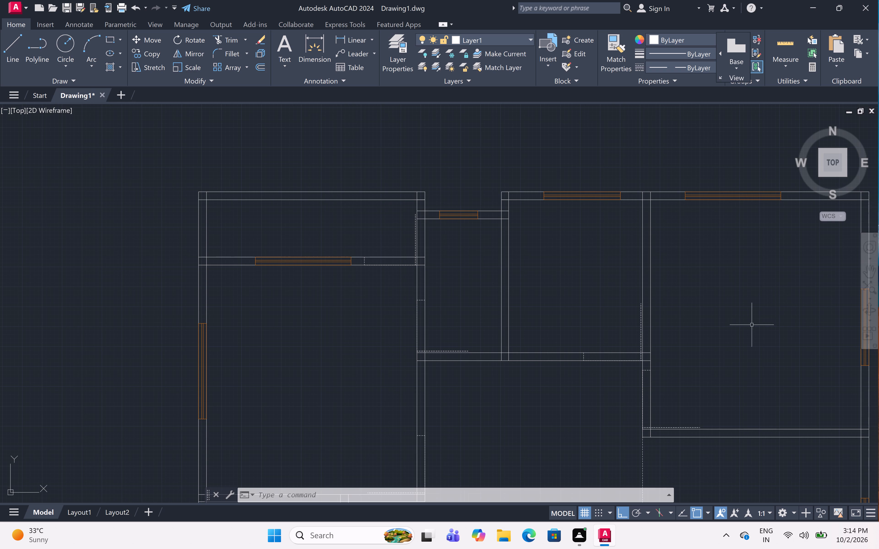
scroll(408, 261, "down", 5)
scroll(394, 299, "up", 4)
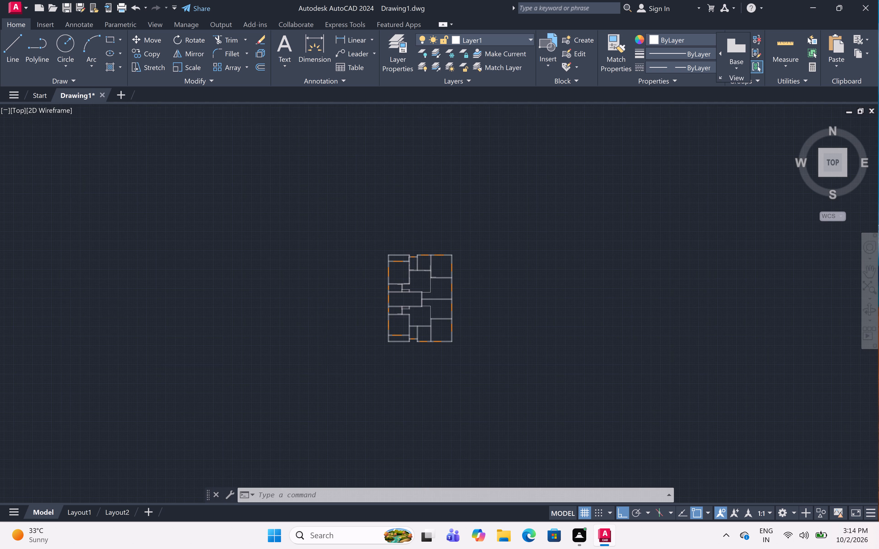
Draw a dashed line at the southwest room's northeast corner, 1" south along the east wall's outer face and 3' west.
scroll(394, 299, "up", 2)
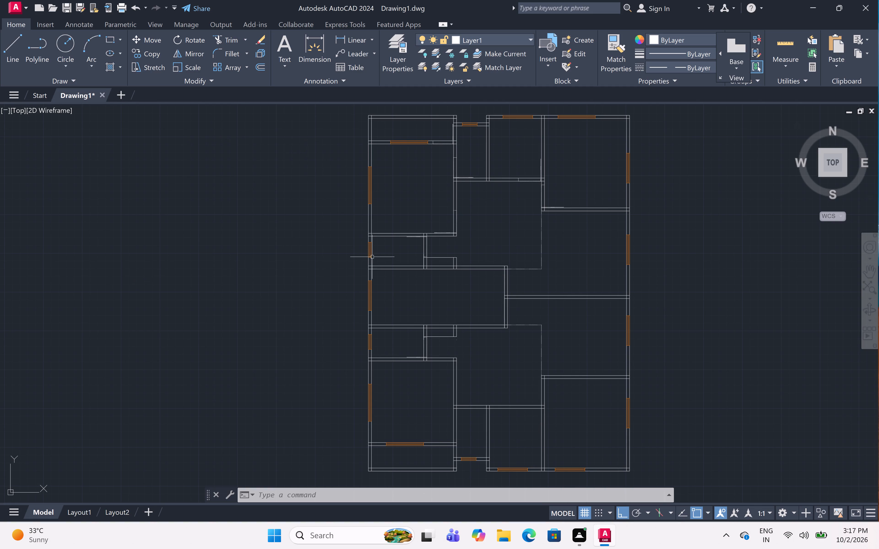
scroll(365, 264, "up", 1)
scroll(365, 264, "down", 1)
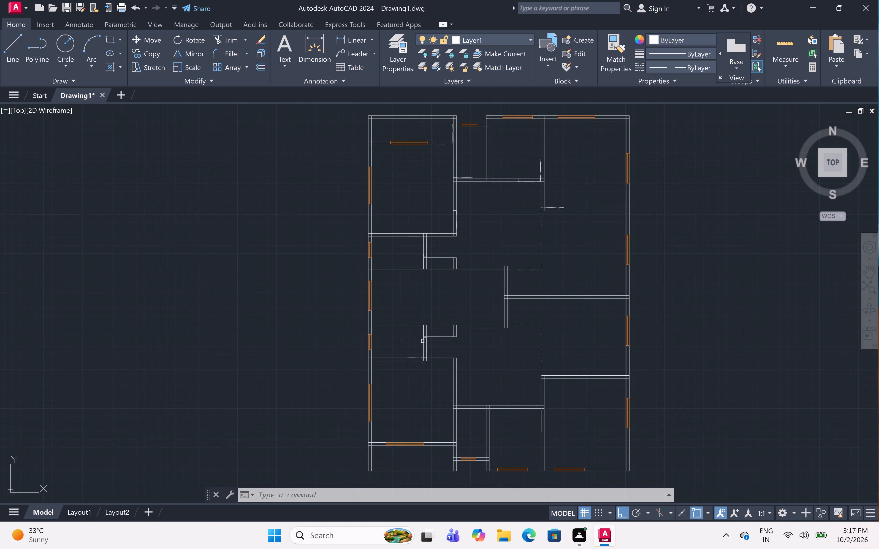
scroll(454, 389, "down", 1)
scroll(454, 389, "up", 1)
scroll(454, 389, "down", 2)
scroll(454, 389, "up", 3)
scroll(454, 389, "down", 1)
scroll(454, 389, "up", 2)
scroll(454, 389, "down", 1)
scroll(454, 389, "up", 1)
scroll(454, 389, "down", 1)
scroll(454, 389, "up", 3)
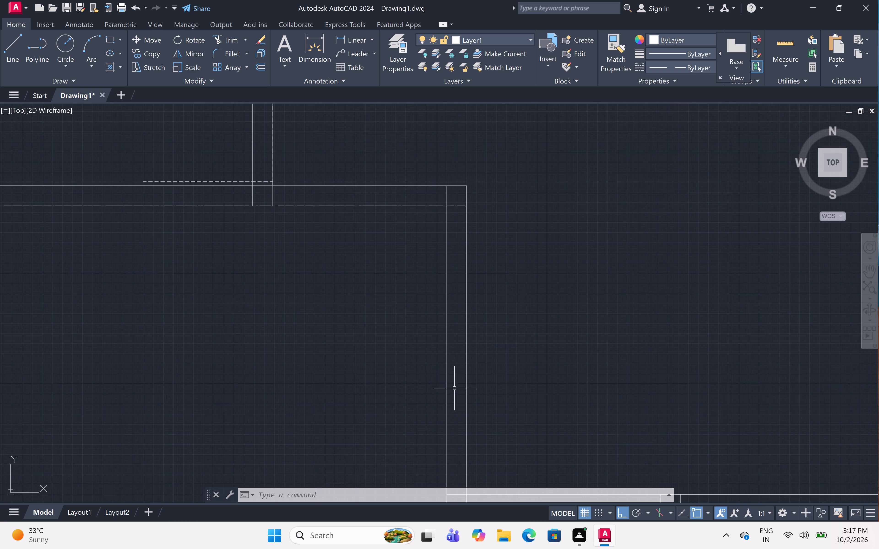
type("l")
key("space")
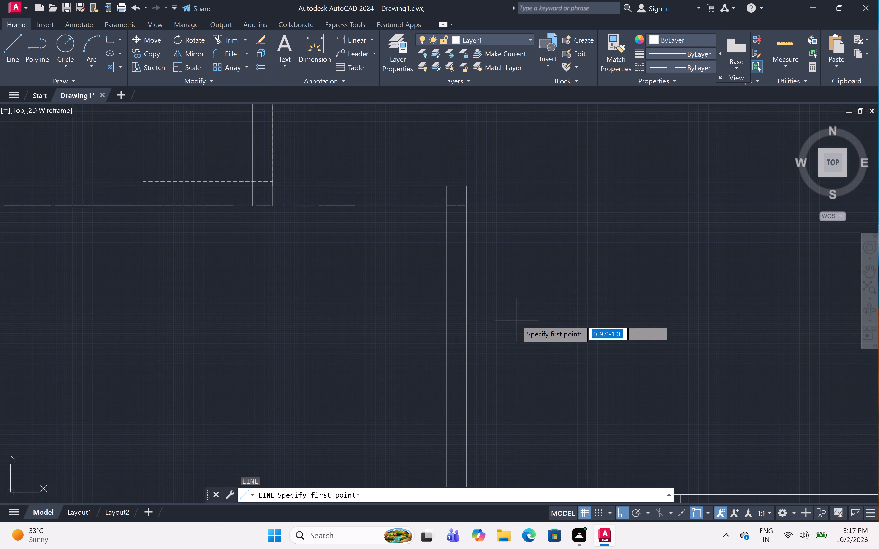
left_click(466, 206)
key("1")
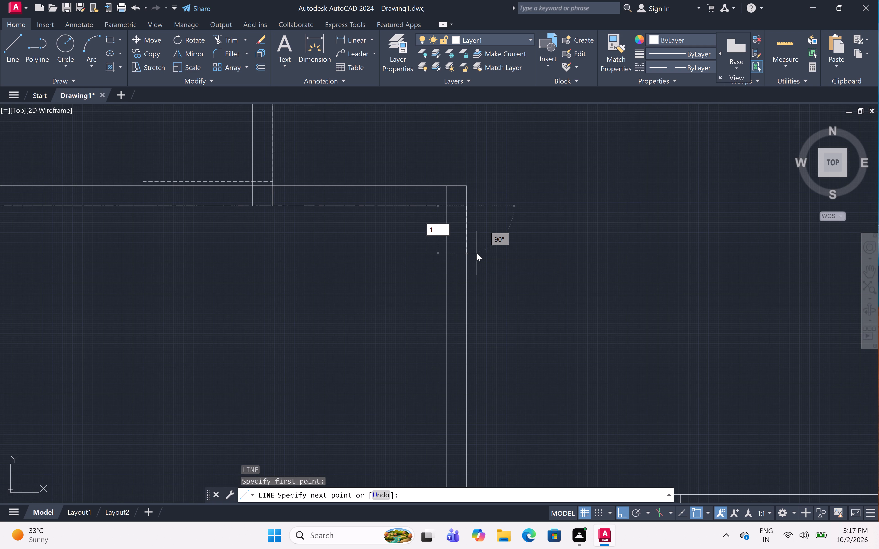
type("\"")
key("space")
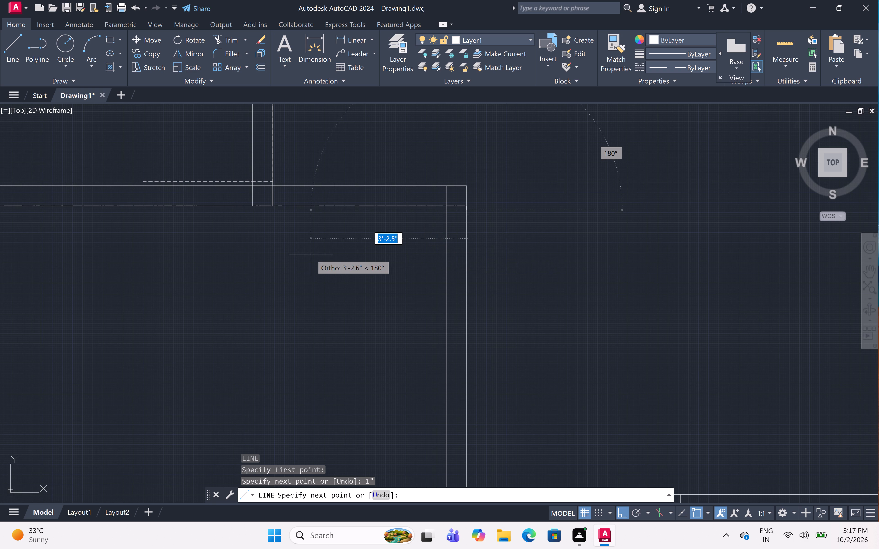
type("3'")
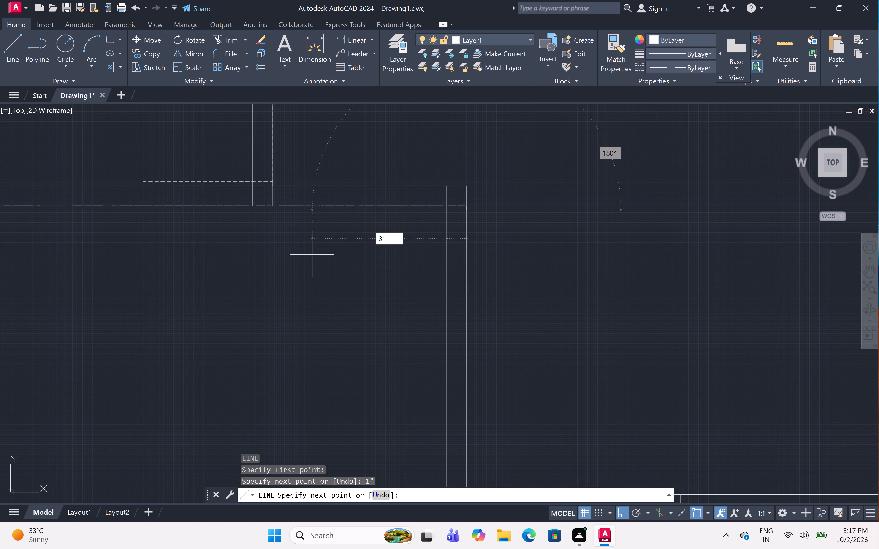
key("space")
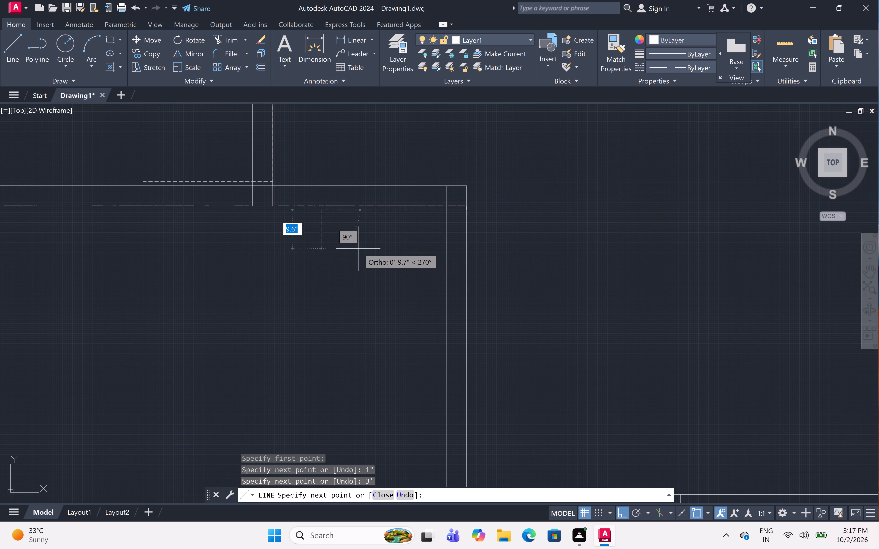
Continue the dashed line back to the east wall's outer face, 3' south along it, and across the wall thickness.
left_click(468, 210)
type("3'")
key("space")
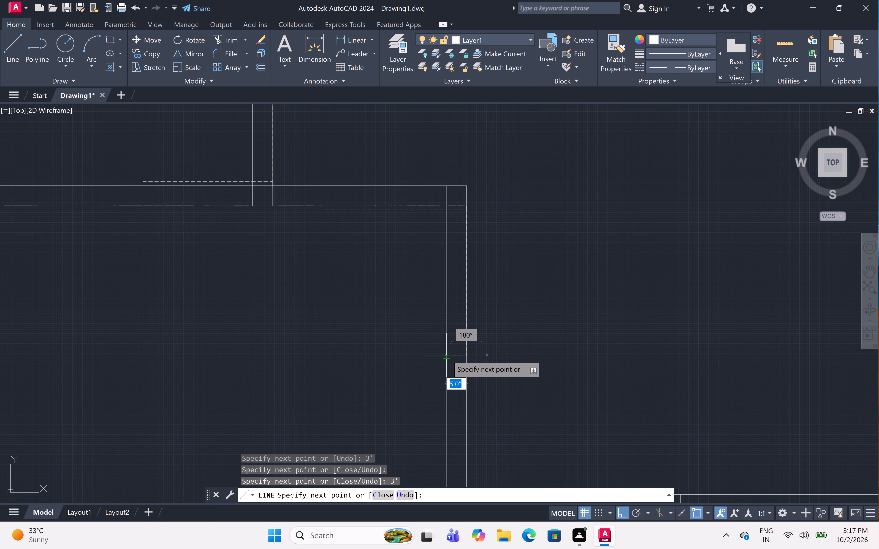
left_click_drag(448, 356, 451, 356)
key("space")
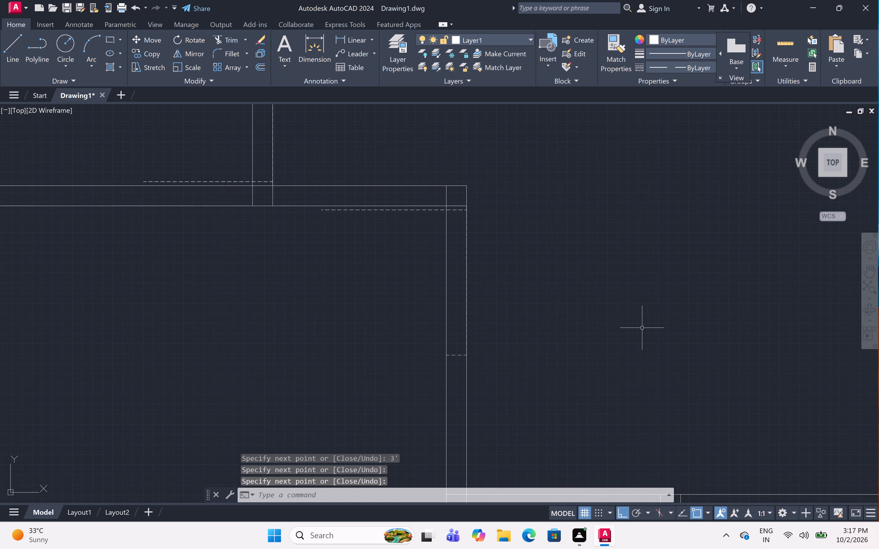
Draw a dashed line where the southwest room's south wall meets its east wall's inner face, 1" west and 2'8" south.
scroll(632, 283, "down", 5)
scroll(632, 283, "up", 1)
scroll(632, 283, "down", 3)
scroll(619, 337, "up", 3)
scroll(619, 337, "down", 1)
scroll(619, 337, "up", 2)
scroll(619, 337, "down", 1)
scroll(619, 337, "up", 2)
scroll(619, 337, "down", 2)
scroll(619, 337, "up", 4)
key("m")
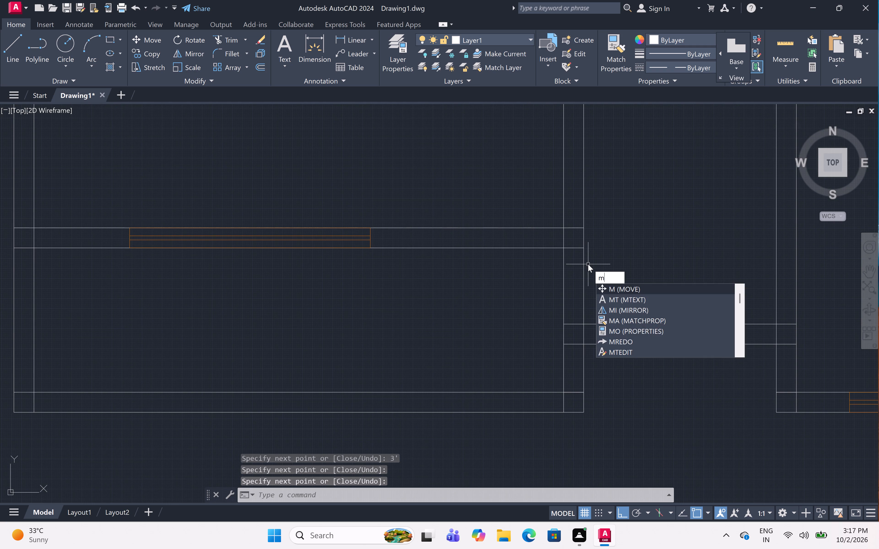
key("BackSpace")
type("l")
key("space")
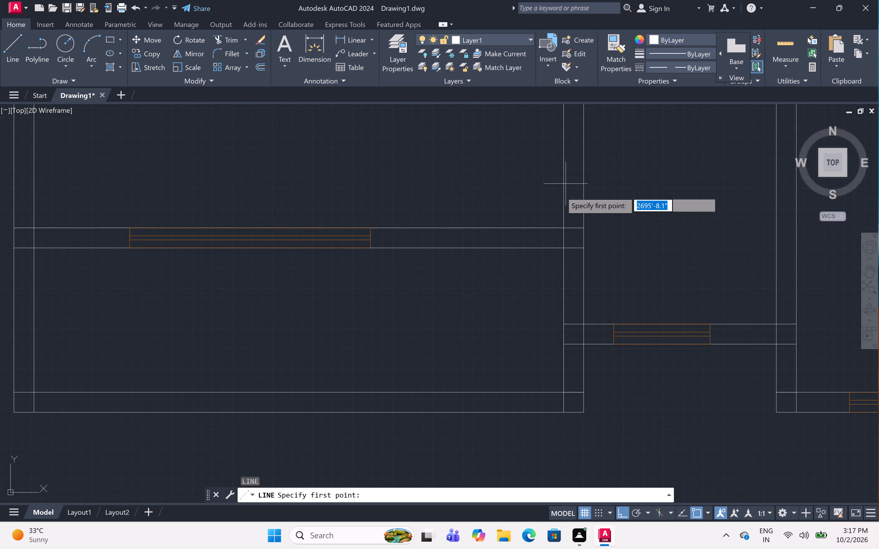
left_click(566, 227)
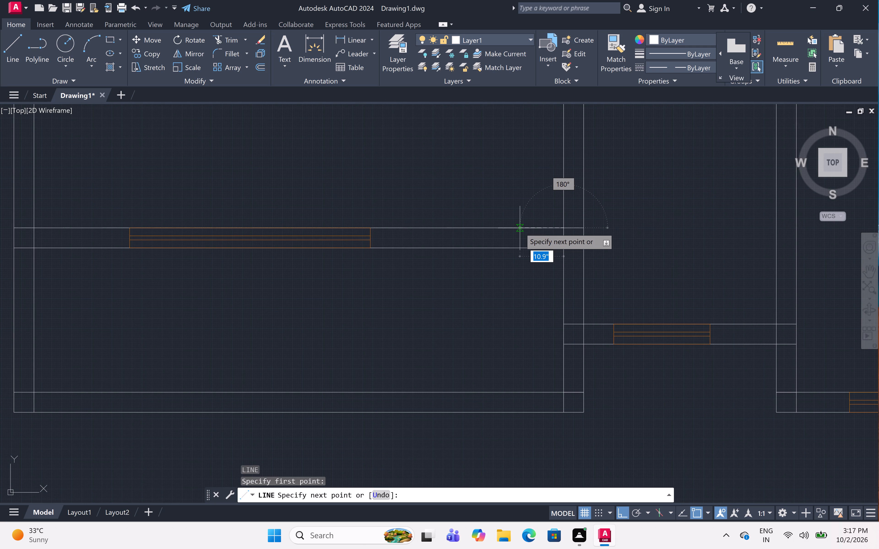
key("1")
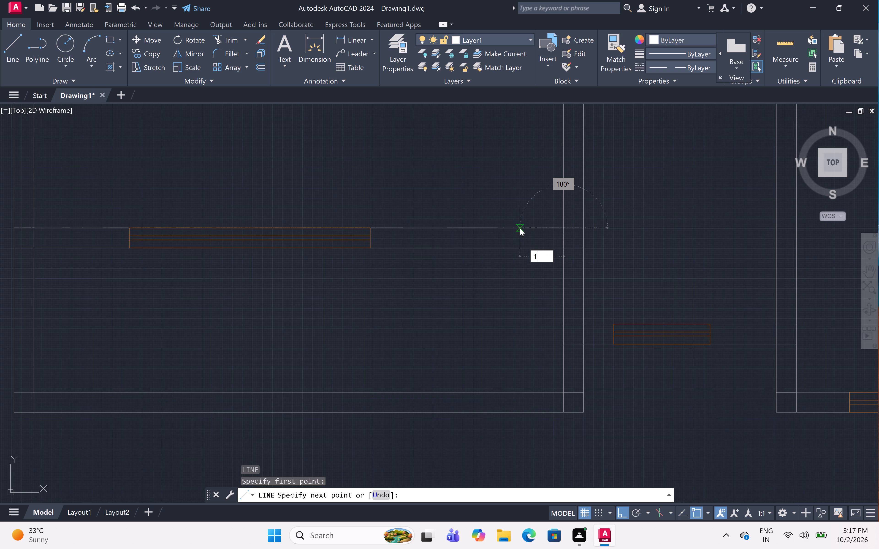
type("\"")
key("space")
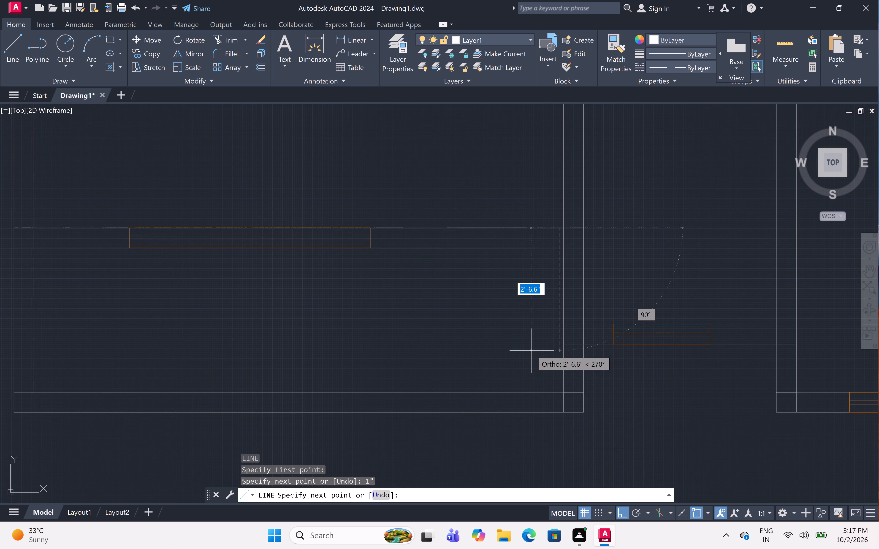
type("2'8\"")
key("space")
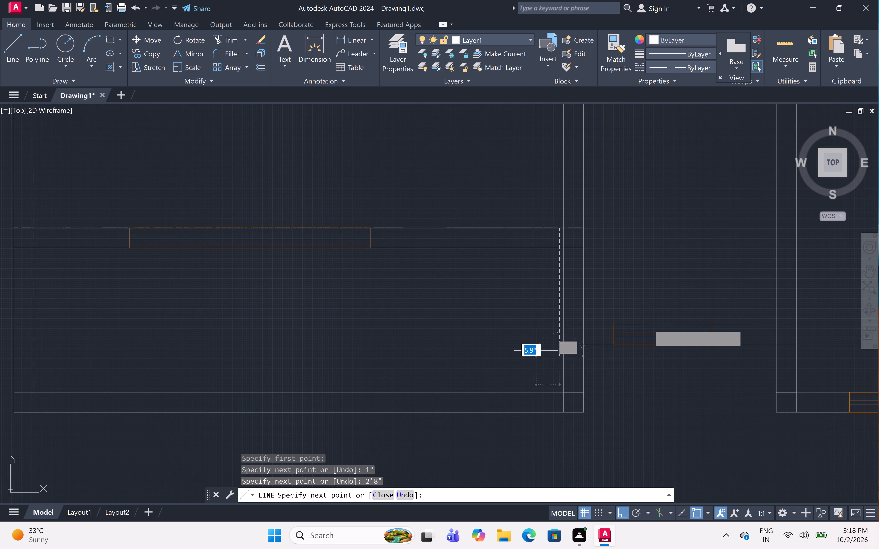
Continue the dashed line back to the south wall's north face, 2'8" west along it, and across the wall thickness.
left_click(559, 229)
key("2")
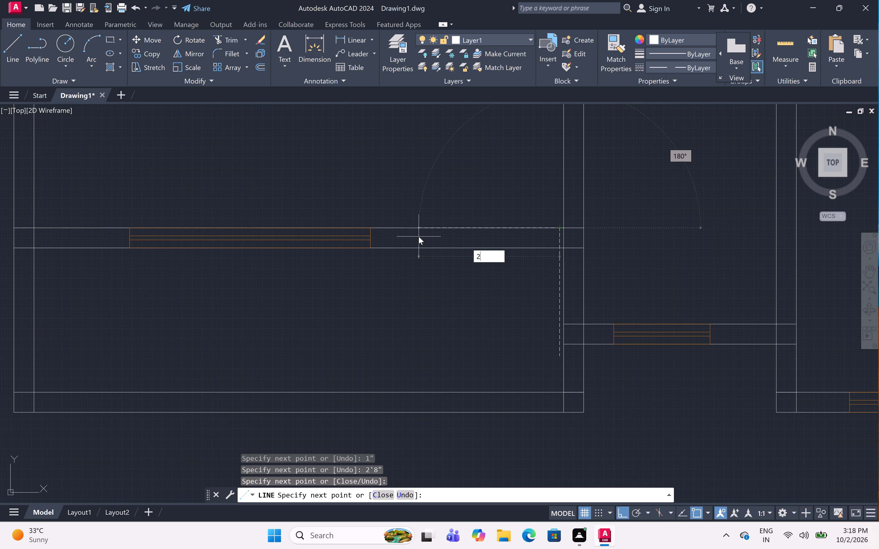
key("apostrophe")
type("8\"")
key("space")
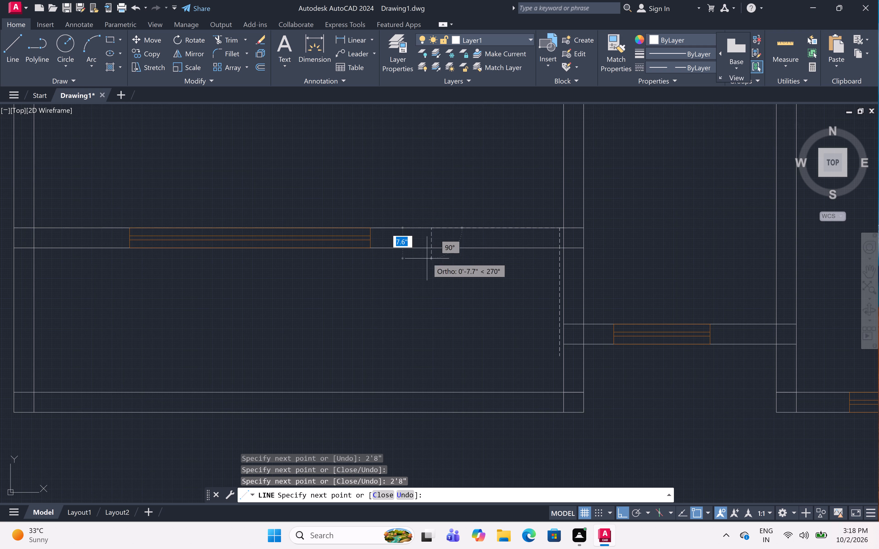
left_click(429, 249)
key("Escape")
Draw a dashed line where the narrow south room's north wall meets its west wall's west face, 1" south and 2'8" east.
scroll(466, 251, "down", 3)
scroll(466, 251, "up", 1)
scroll(466, 251, "down", 3)
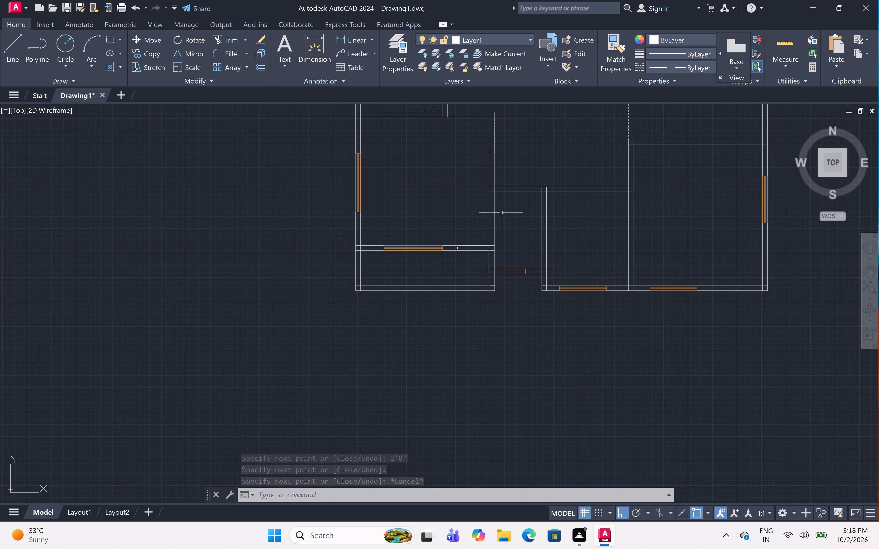
scroll(496, 199, "up", 8)
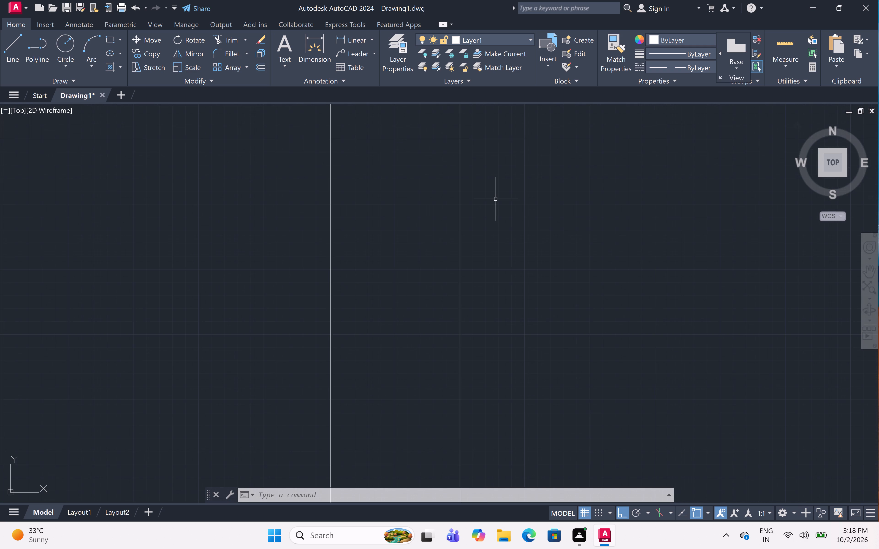
scroll(496, 199, "up", 2)
scroll(496, 199, "down", 2)
scroll(496, 199, "up", 1)
scroll(496, 199, "down", 2)
scroll(496, 199, "up", 1)
scroll(496, 199, "down", 3)
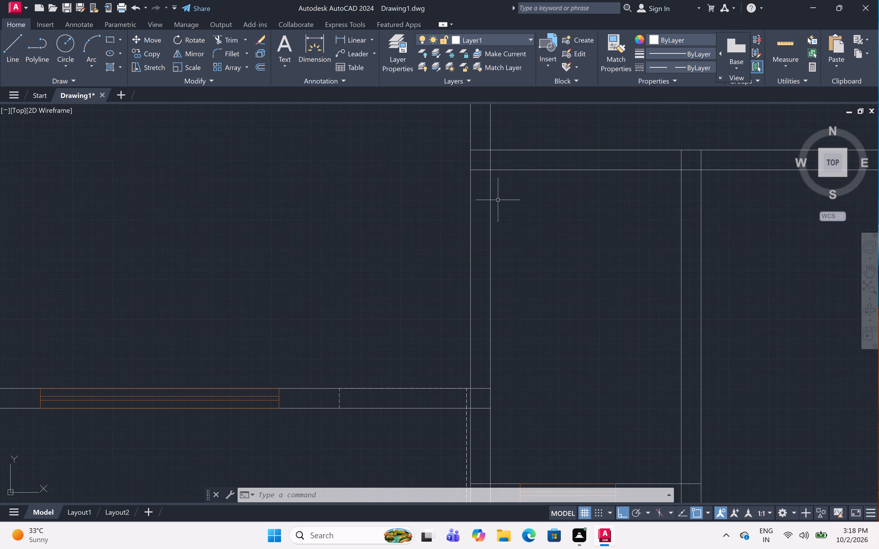
type("l")
key("space")
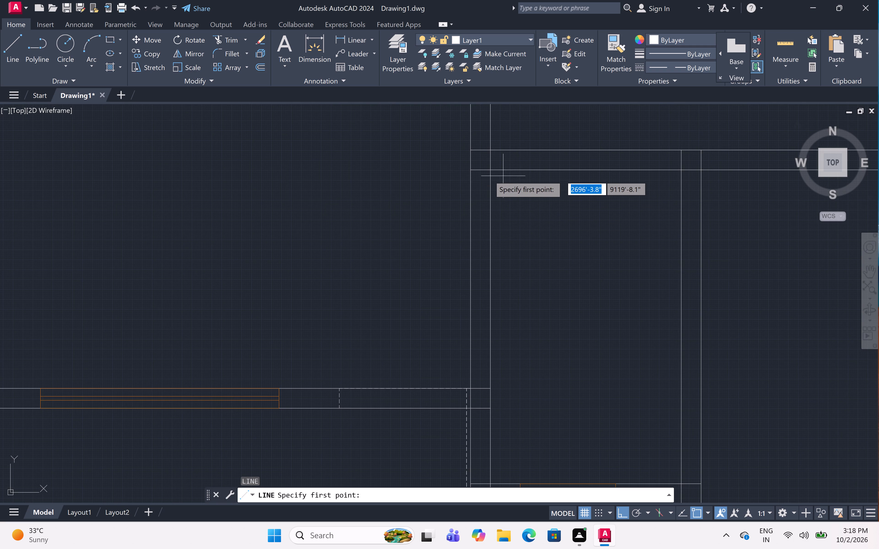
left_click(472, 170)
key("1")
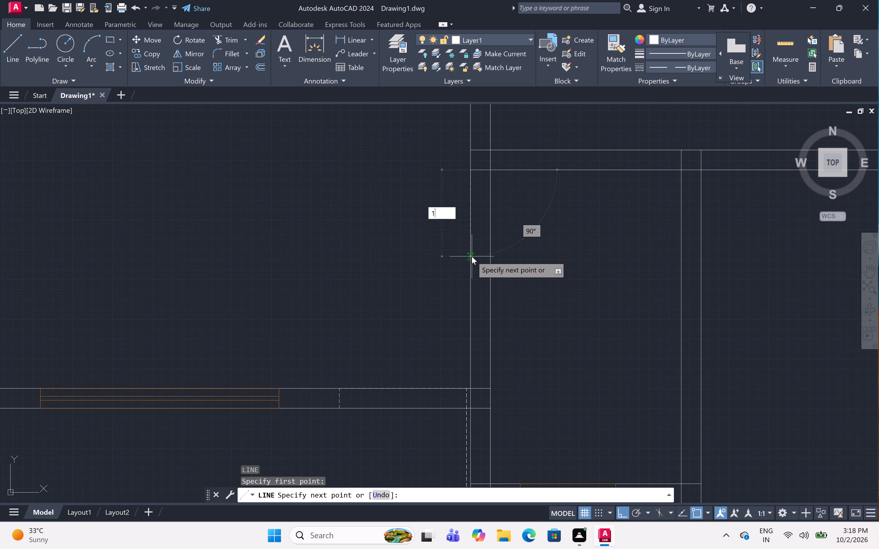
type("\"")
key("space")
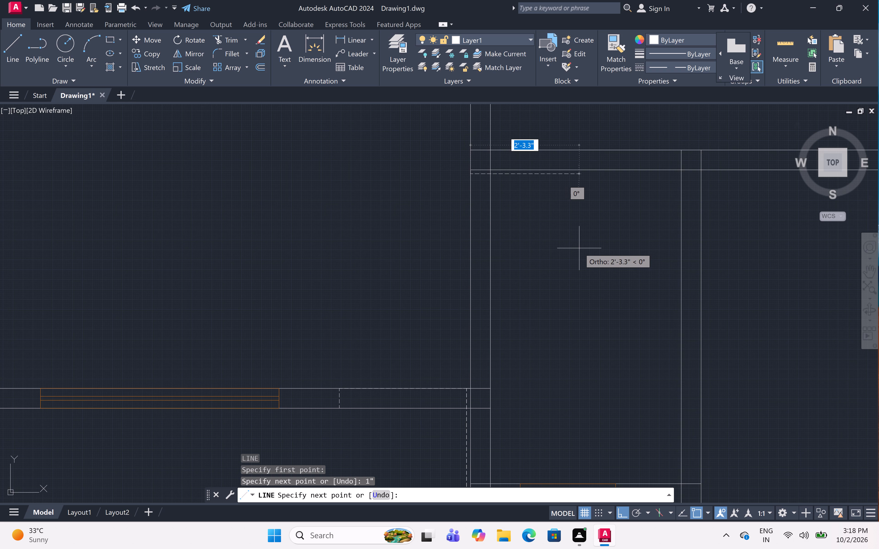
type("2'8")
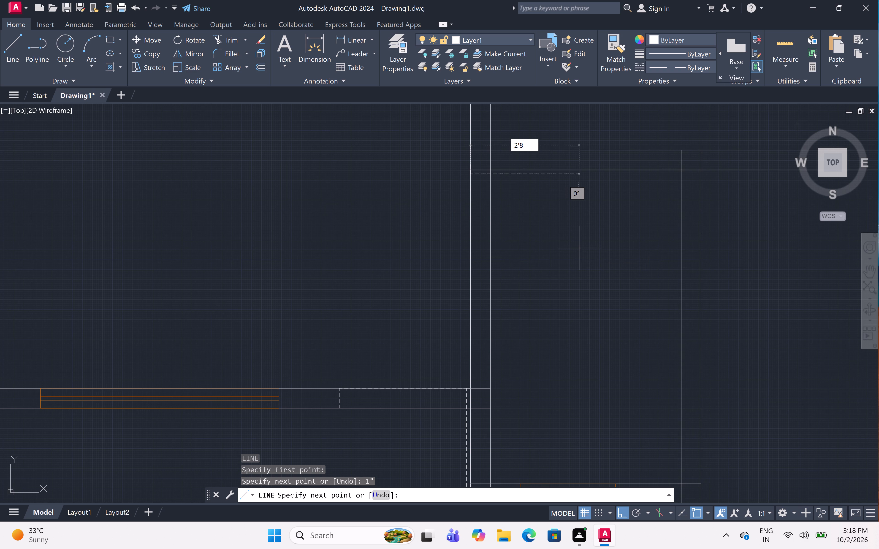
key("shift+quotedbl")
key("space")
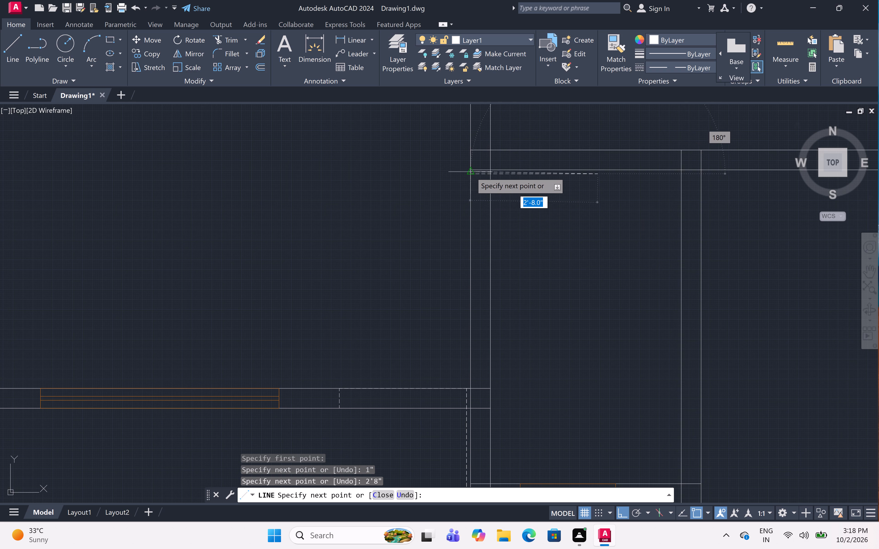
Continue the dashed line back to the west wall's west face, 2'8" south along it, and across the wall thickness.
left_click(469, 176)
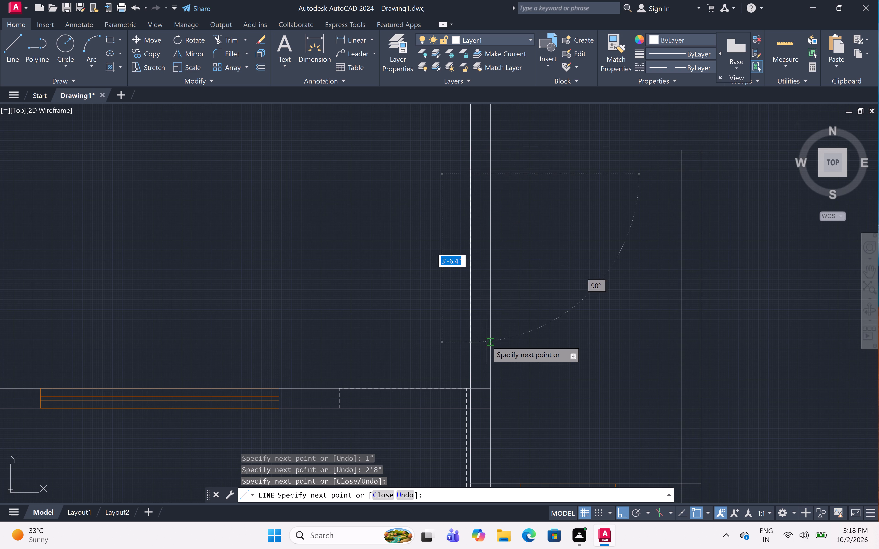
type("2'")
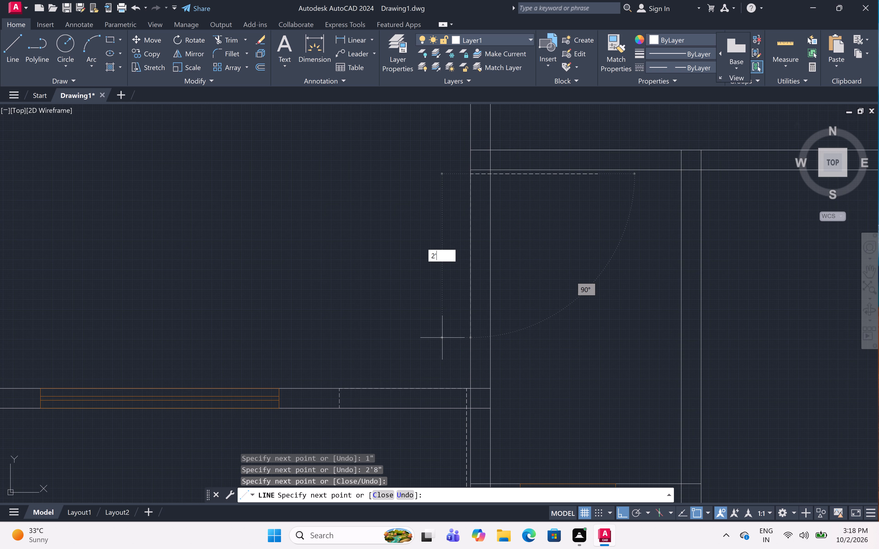
type("8\"")
key("space")
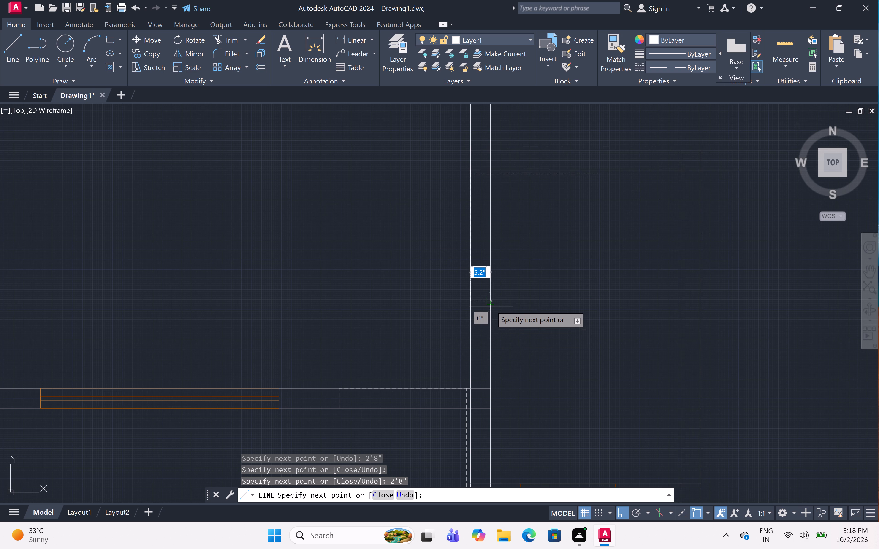
left_click(492, 304)
key("Escape")
scroll(560, 274, "up", 2)
scroll(560, 274, "down", 1)
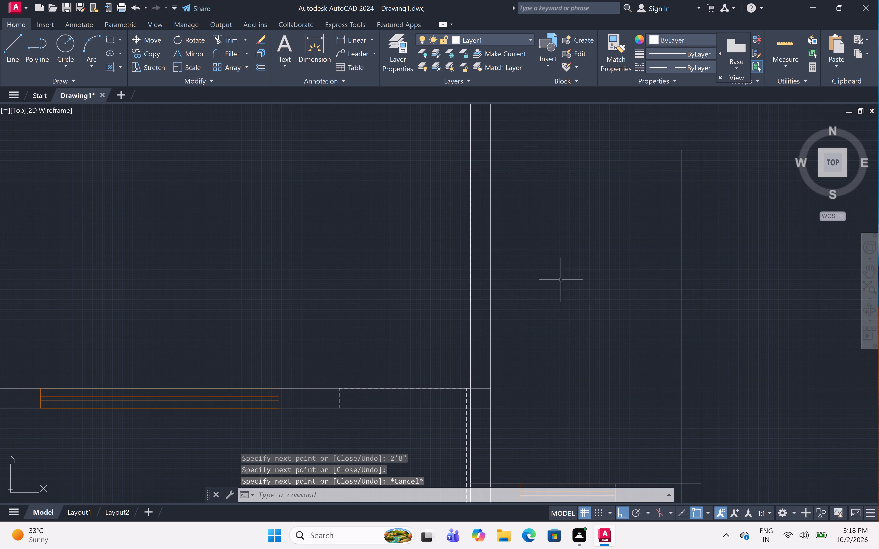
Draw a dashed line at the south-central room's northeast corner, 1" west along the north wall's north face and 3' south.
scroll(560, 274, "down", 3)
scroll(560, 274, "up", 1)
scroll(560, 274, "down", 1)
scroll(570, 277, "up", 1)
scroll(570, 277, "down", 3)
scroll(570, 277, "up", 3)
middle_click_drag(570, 277, 536, 305)
scroll(570, 278, "down", 1)
scroll(570, 278, "up", 3)
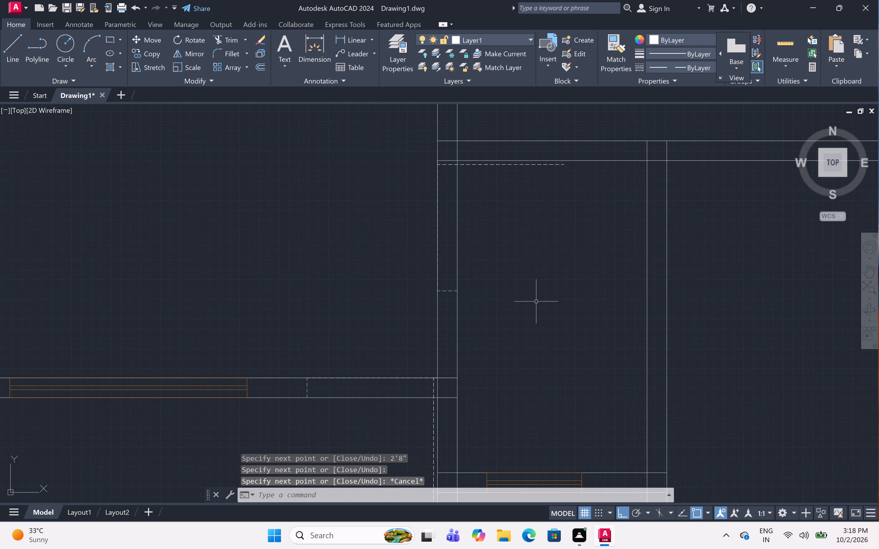
scroll(556, 246, "up", 1)
scroll(556, 246, "down", 6)
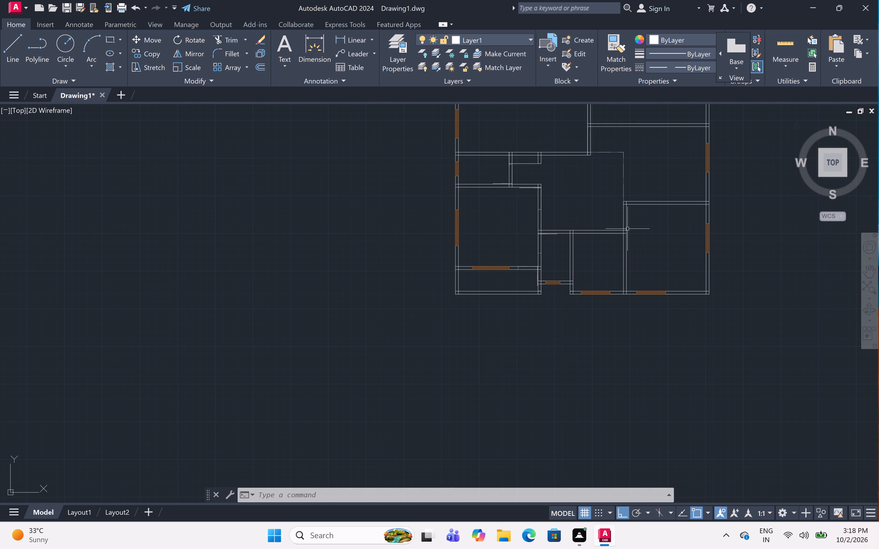
scroll(625, 229, "up", 5)
scroll(625, 229, "down", 1)
scroll(625, 229, "up", 2)
key("l")
key("space")
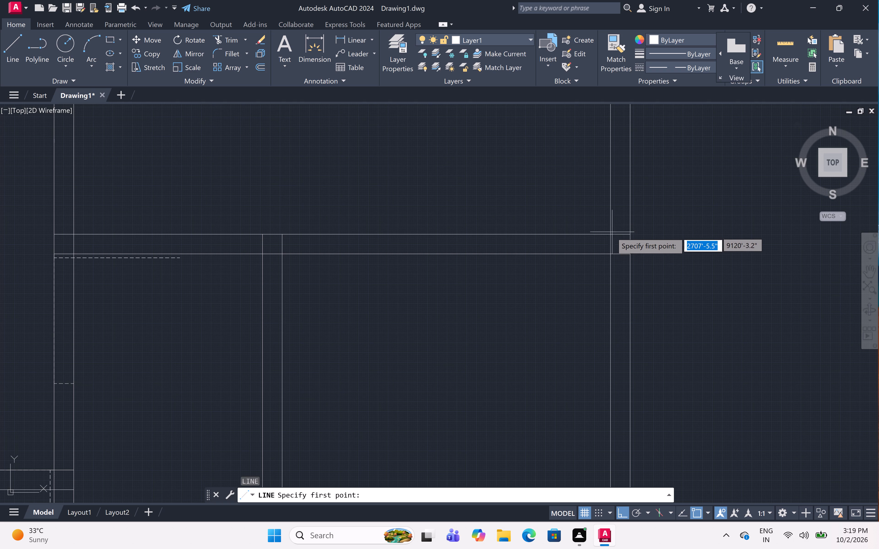
left_click(611, 232)
key("1")
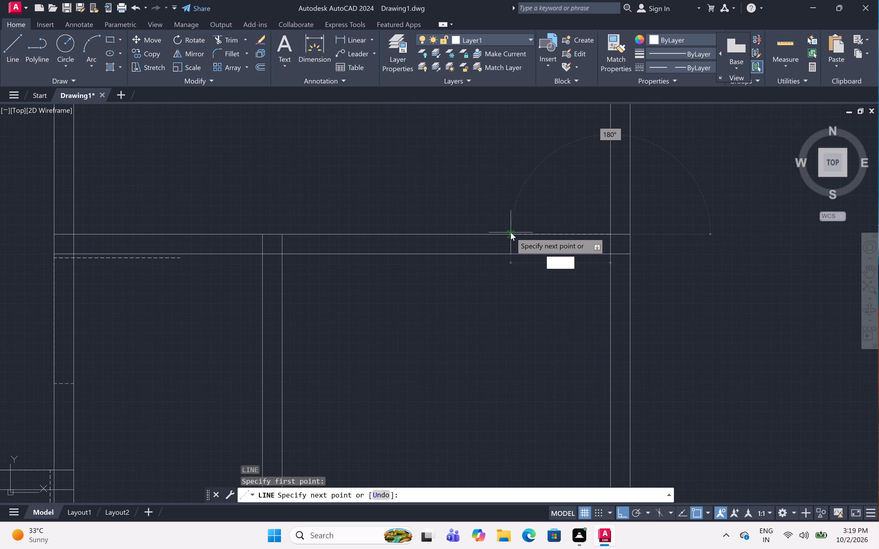
type("\"")
key("space")
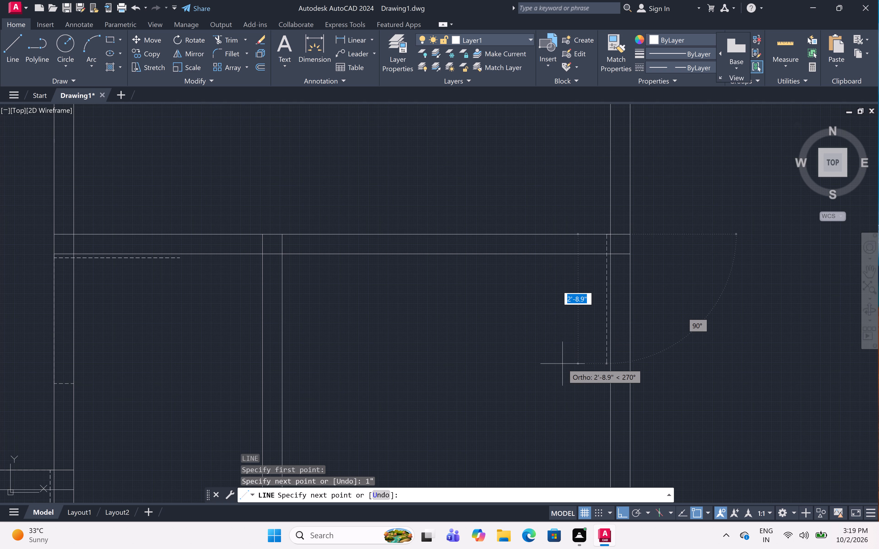
type("3'")
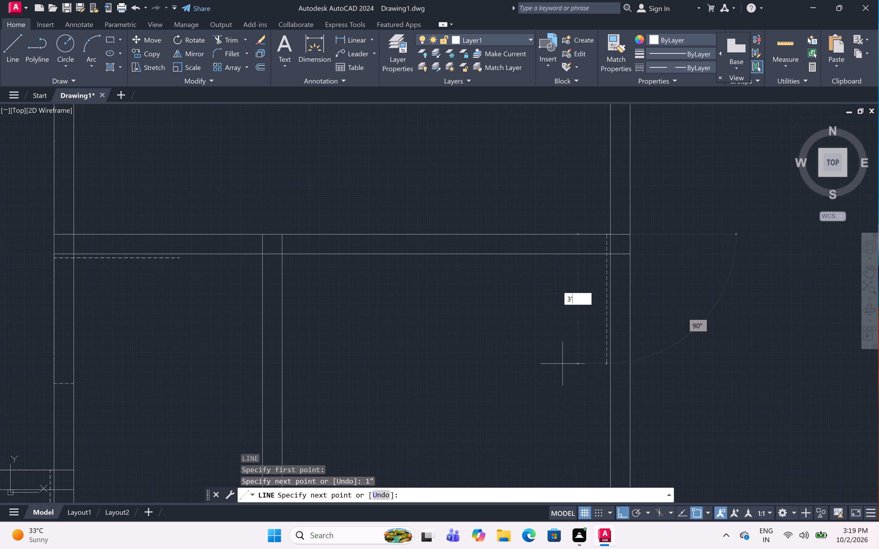
key("space")
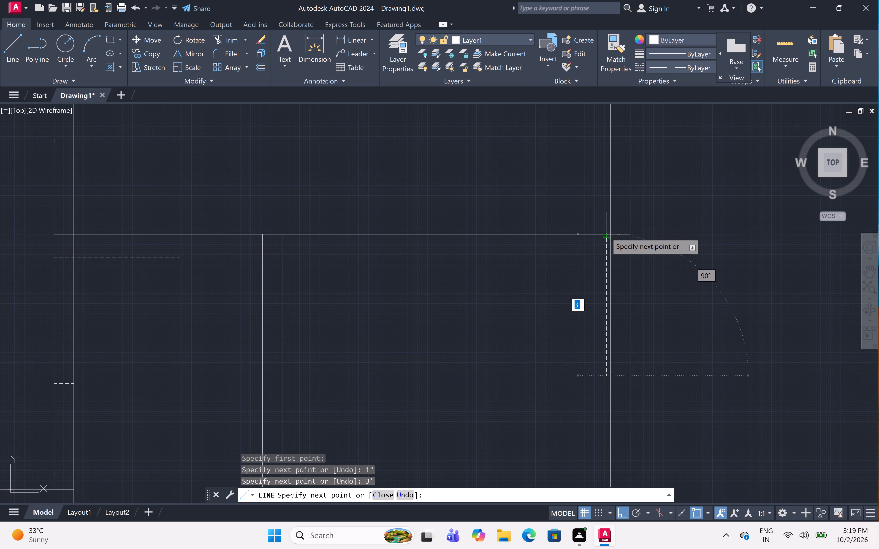
Continue the dashed line back to the north wall's north face, 3' west along it, and across the wall thickness.
left_click(605, 231)
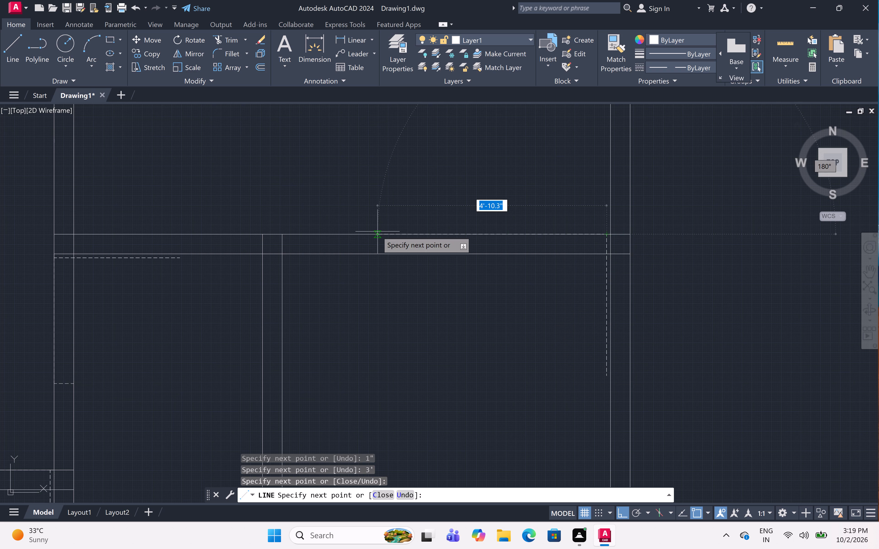
type("3'")
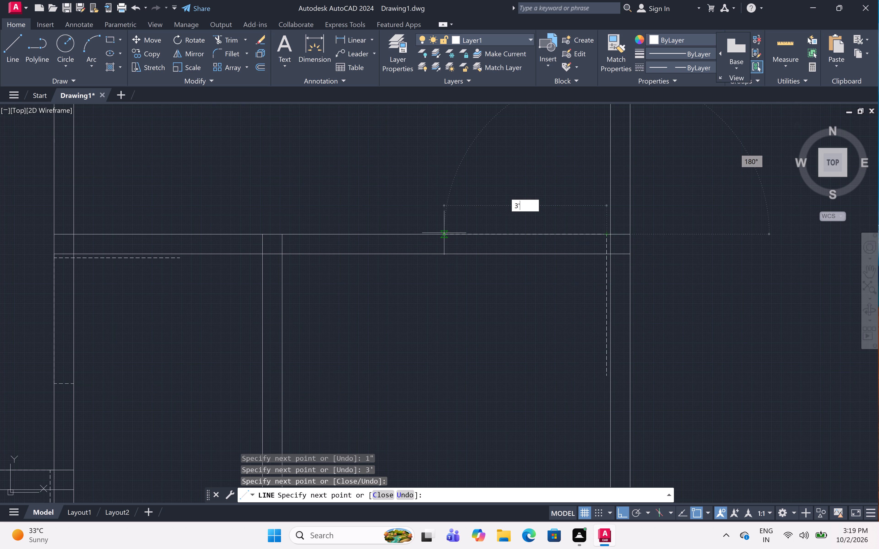
key("space")
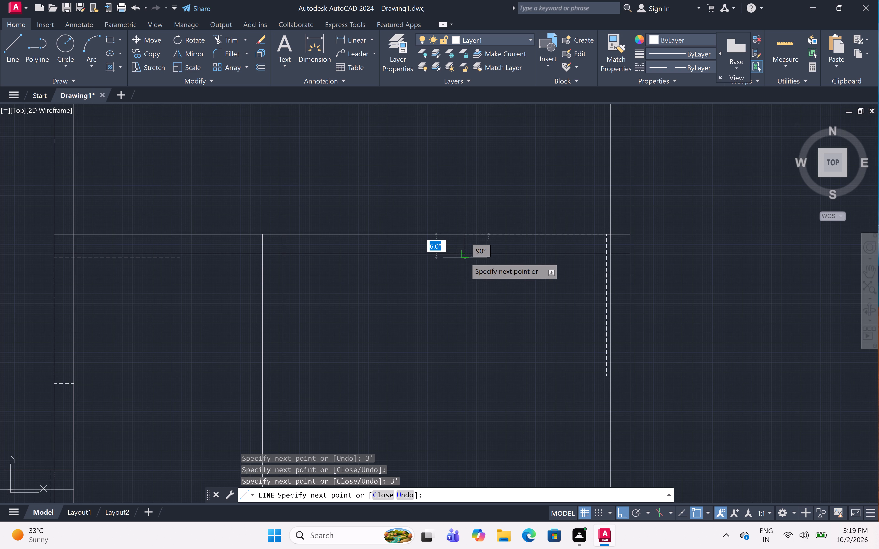
left_click(466, 256)
key("space")
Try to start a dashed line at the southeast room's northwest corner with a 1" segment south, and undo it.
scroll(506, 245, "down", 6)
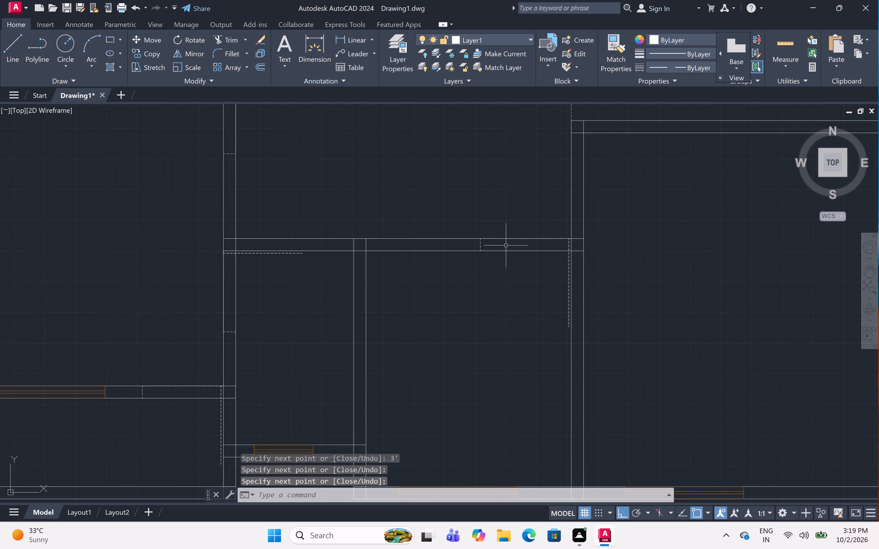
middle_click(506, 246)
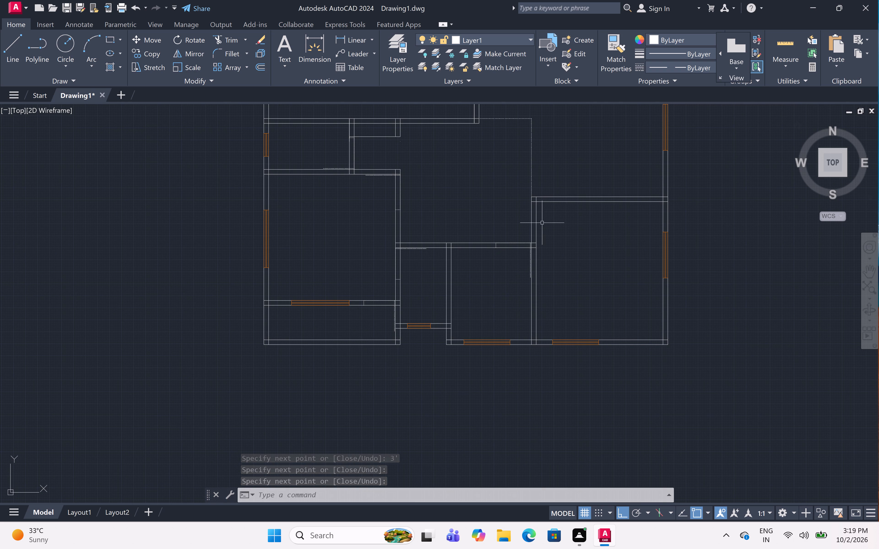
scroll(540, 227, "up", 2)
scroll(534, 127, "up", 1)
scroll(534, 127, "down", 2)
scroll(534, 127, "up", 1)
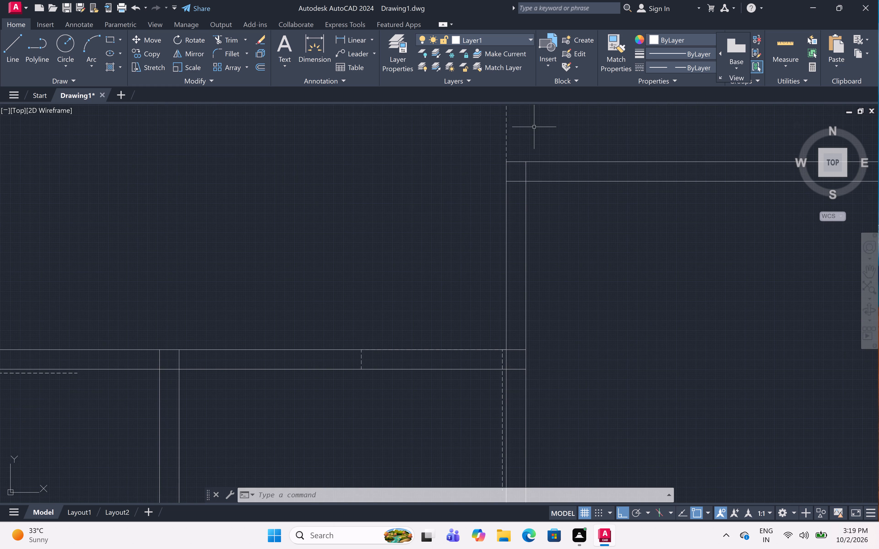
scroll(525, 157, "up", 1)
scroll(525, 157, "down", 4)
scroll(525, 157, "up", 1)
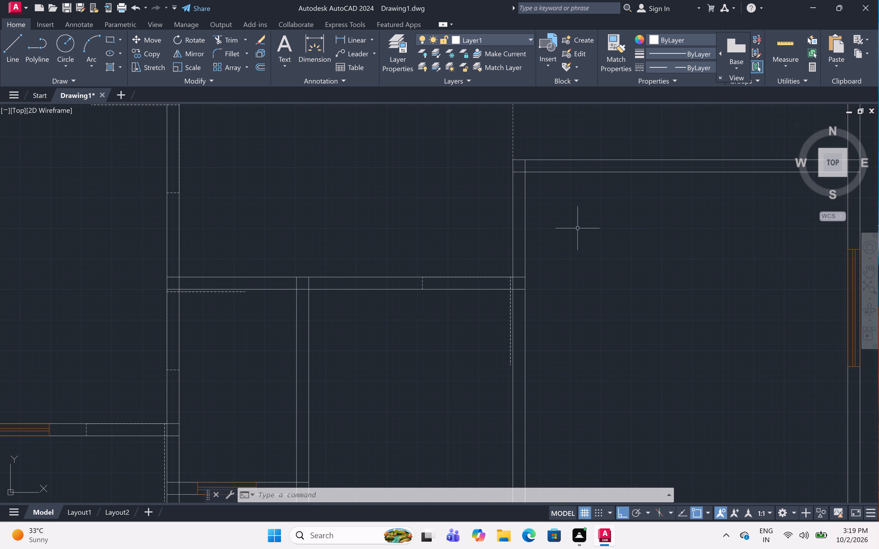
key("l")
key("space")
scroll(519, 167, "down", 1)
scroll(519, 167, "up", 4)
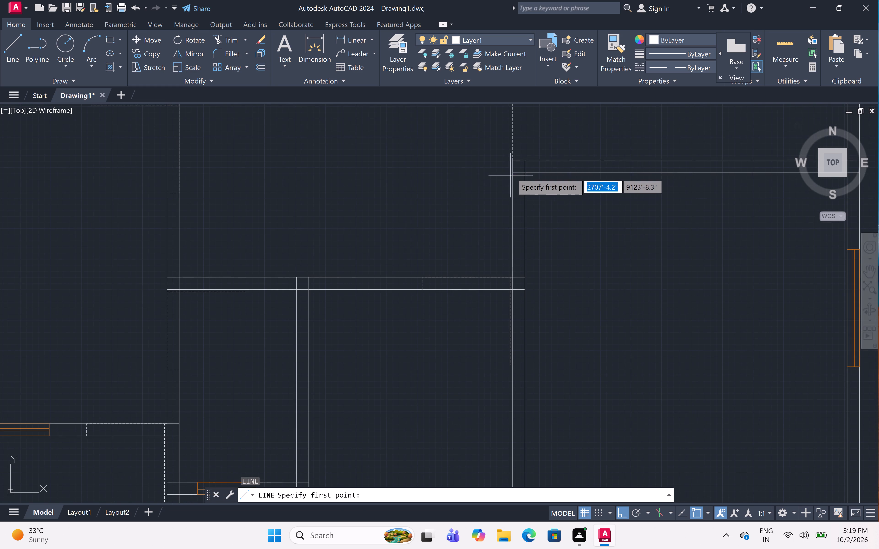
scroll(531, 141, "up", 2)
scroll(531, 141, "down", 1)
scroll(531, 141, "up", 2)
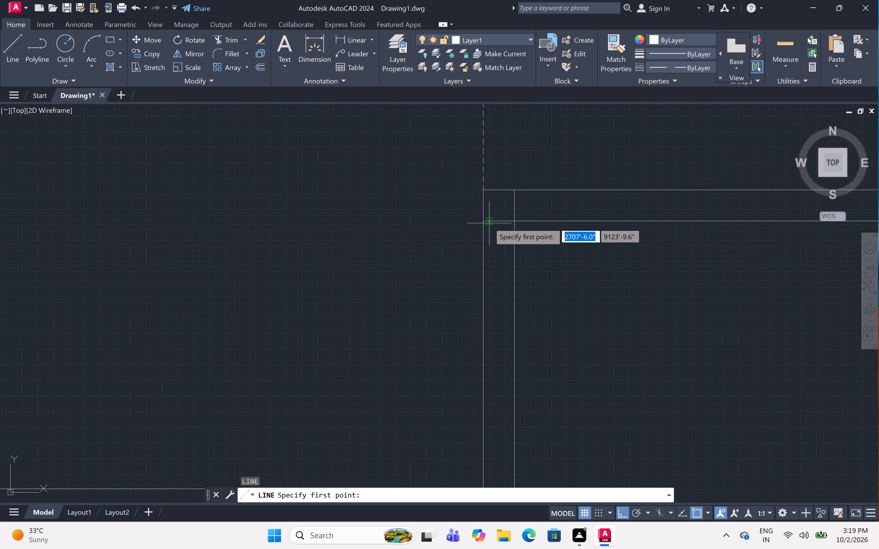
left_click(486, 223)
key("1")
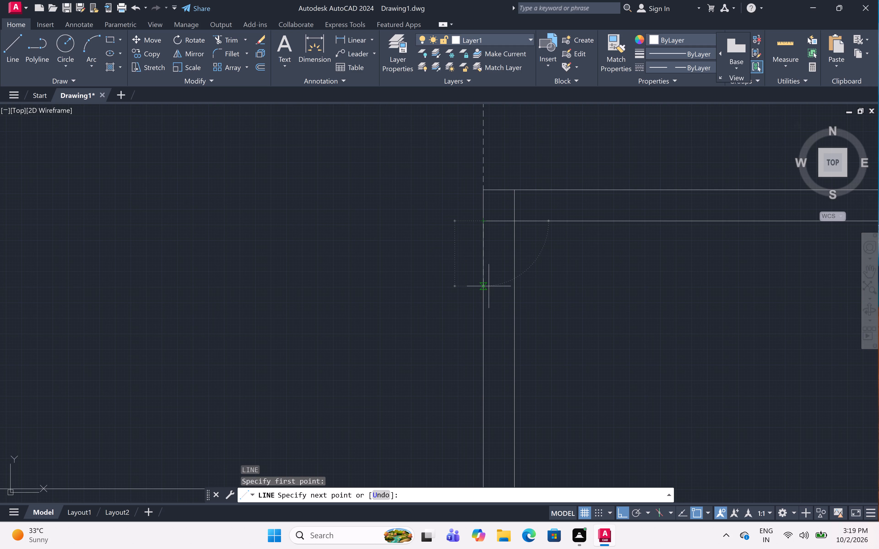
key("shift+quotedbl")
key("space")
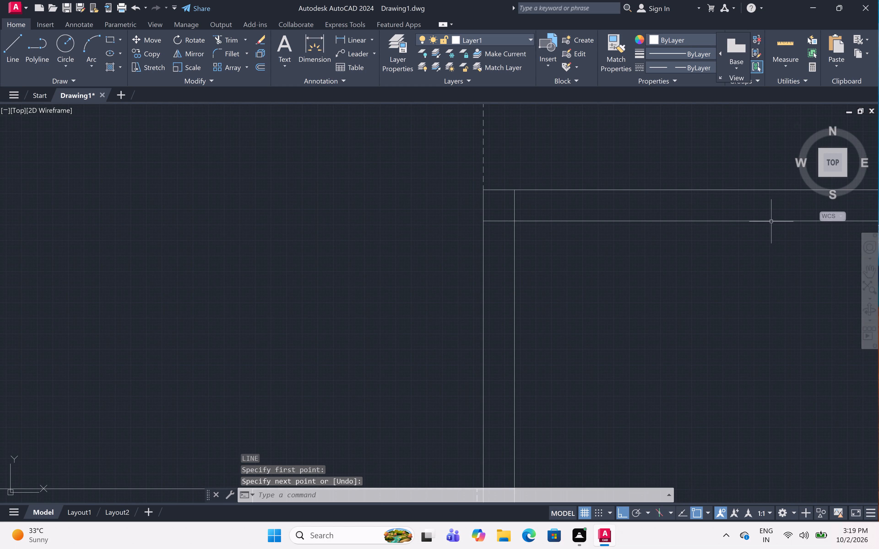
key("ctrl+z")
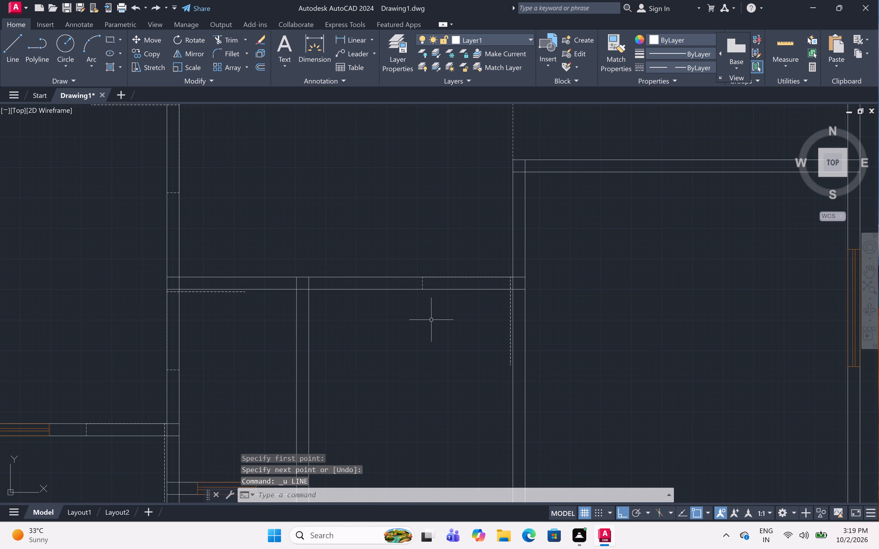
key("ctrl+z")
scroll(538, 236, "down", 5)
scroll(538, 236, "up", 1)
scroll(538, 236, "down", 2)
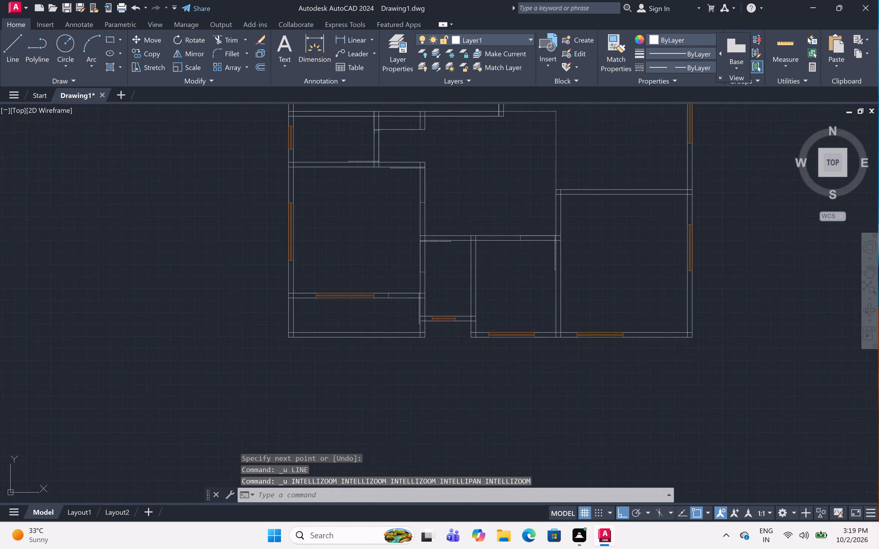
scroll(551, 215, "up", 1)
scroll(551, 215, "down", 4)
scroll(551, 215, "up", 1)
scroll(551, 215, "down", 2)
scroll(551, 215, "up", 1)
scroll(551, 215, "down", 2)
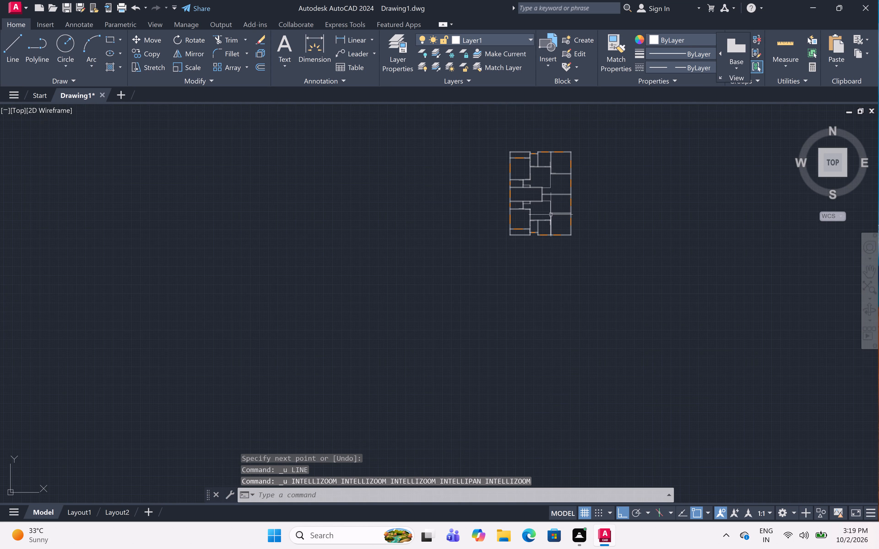
Draw a dashed line from the southeast room's northwest corner, 1" south along the west wall's west face and 3' east.
scroll(551, 215, "up", 6)
scroll(551, 215, "down", 3)
scroll(551, 215, "up", 3)
scroll(545, 204, "down", 1)
scroll(545, 204, "up", 4)
scroll(545, 204, "down", 2)
scroll(545, 204, "up", 1)
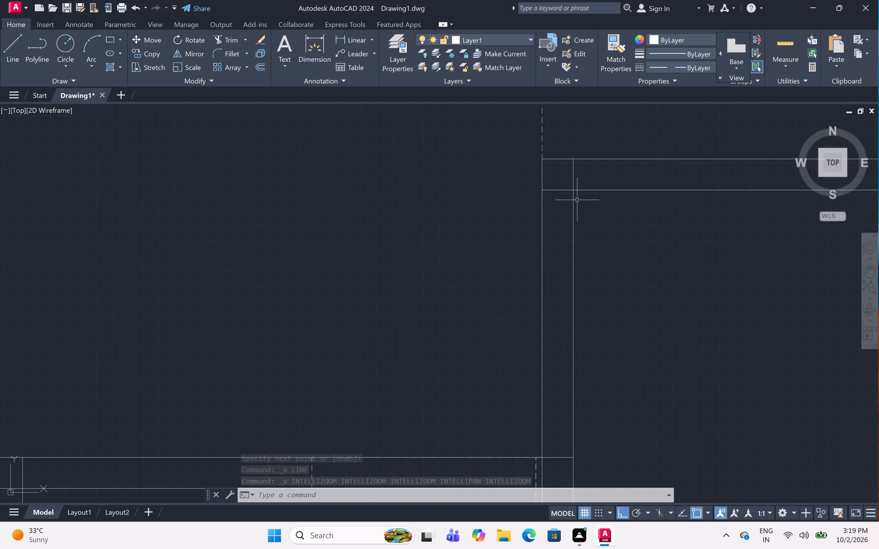
type("l")
key("space")
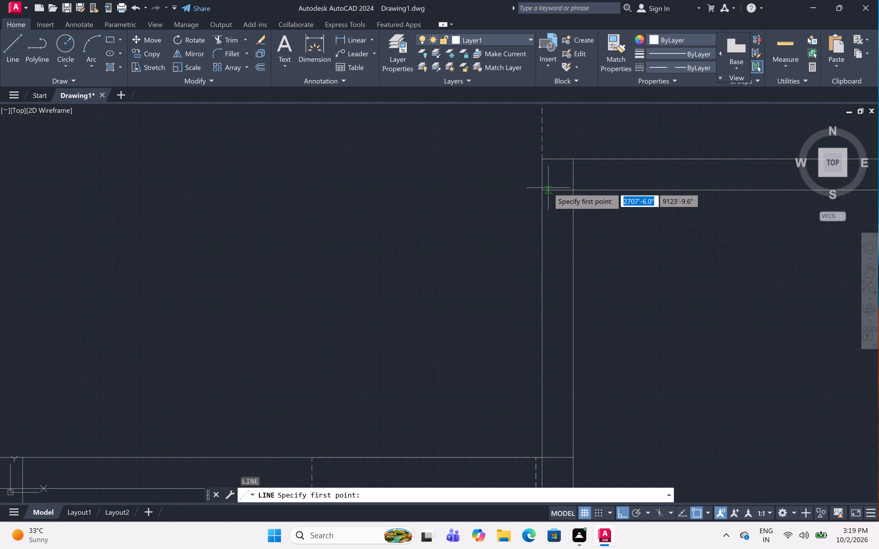
left_click(544, 191)
key("1")
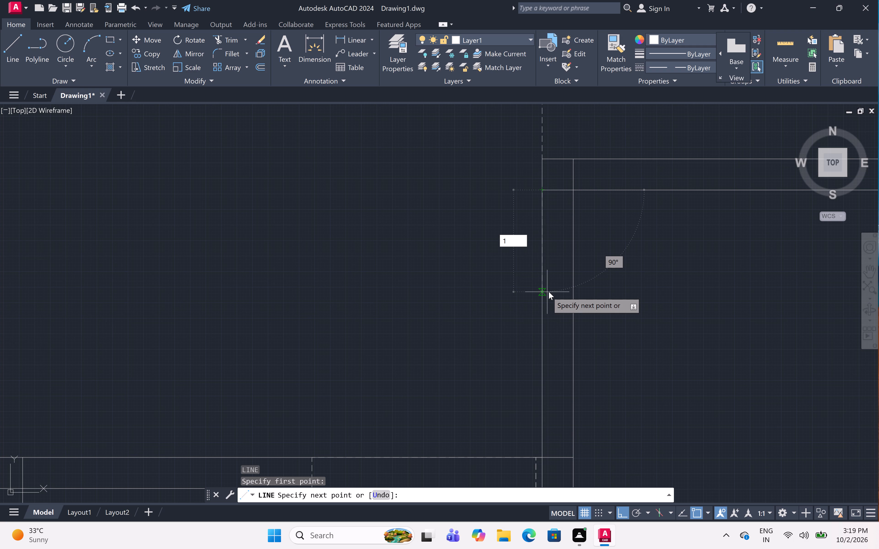
type("\"")
key("space")
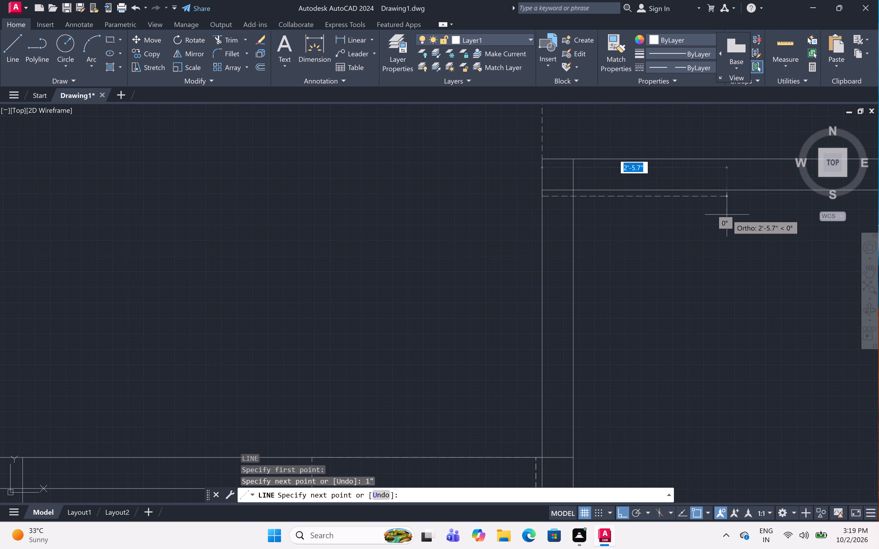
type("3'")
key("space")
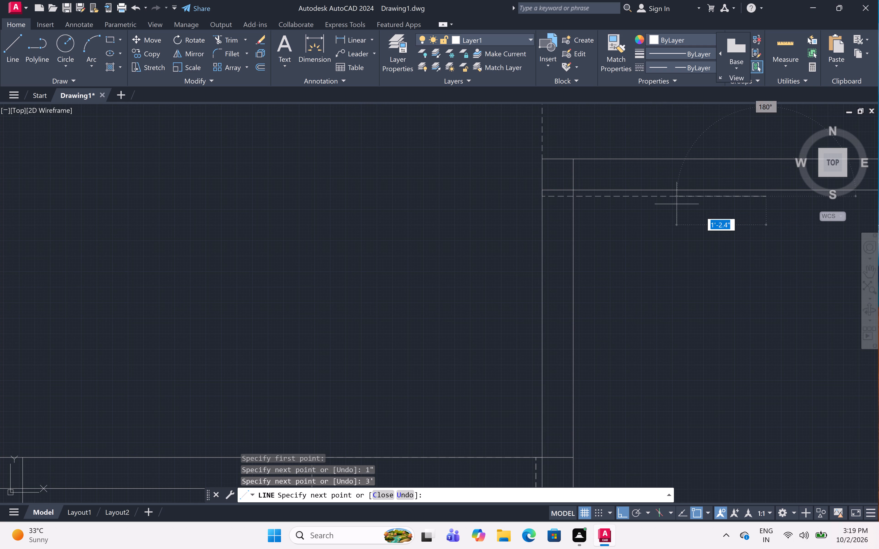
Continue the dashed line back to the west wall's west face, 3' south along it, and across the wall thickness.
left_click(539, 196)
type("3'")
key("space")
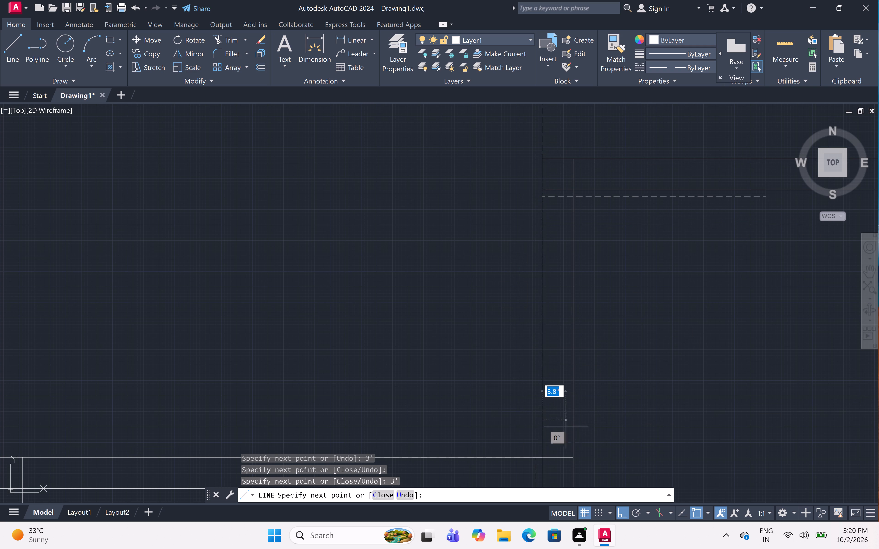
left_click(573, 421)
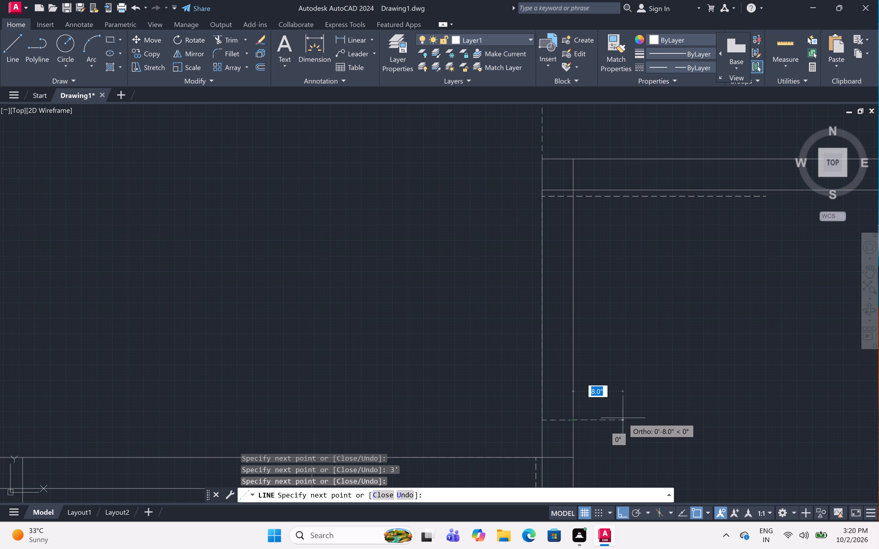
key("Escape")
Draw a Start, End, Direction door-swing arc in the strip north of the northwest room, from the leaf's north end westward to the opening's west jamb.
scroll(622, 417, "down", 1)
scroll(620, 416, "up", 1)
scroll(620, 416, "down", 1)
scroll(620, 416, "up", 3)
scroll(620, 416, "down", 8)
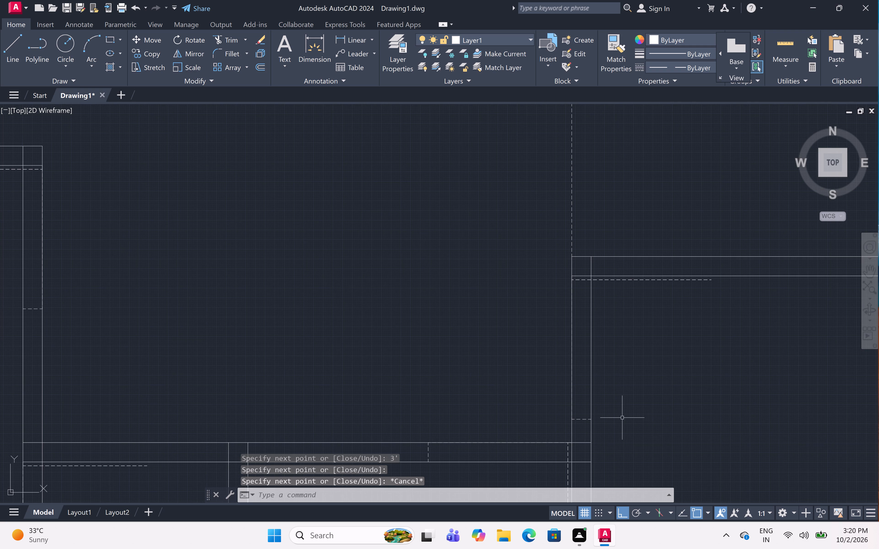
scroll(511, 290, "down", 5)
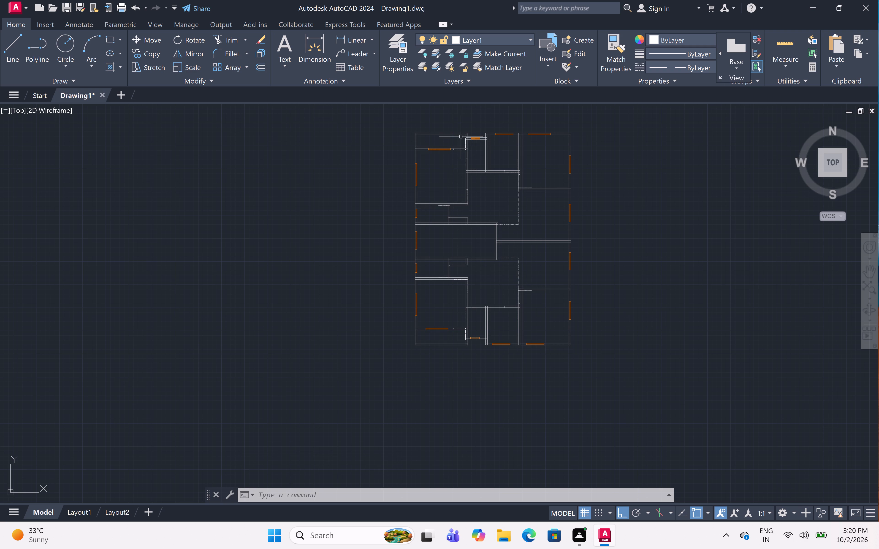
scroll(459, 128, "up", 4)
scroll(459, 128, "down", 3)
scroll(459, 128, "up", 5)
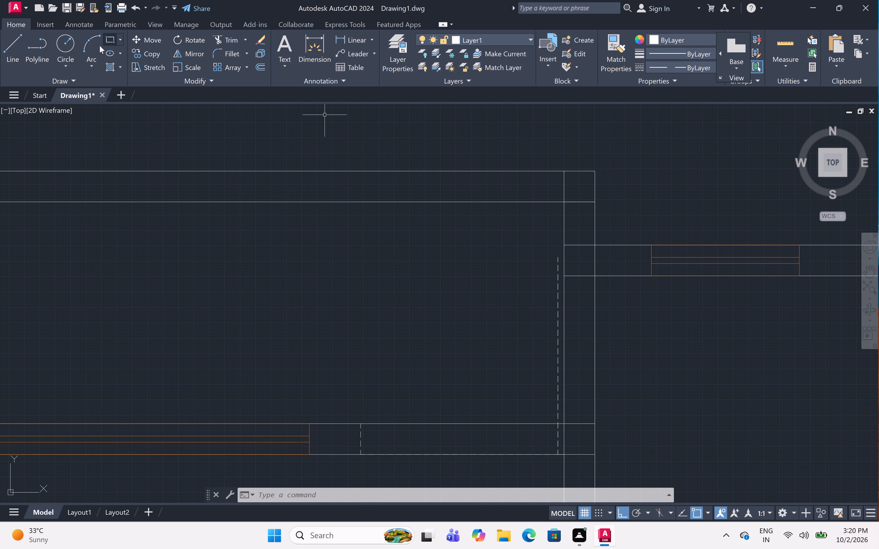
left_click(91, 66)
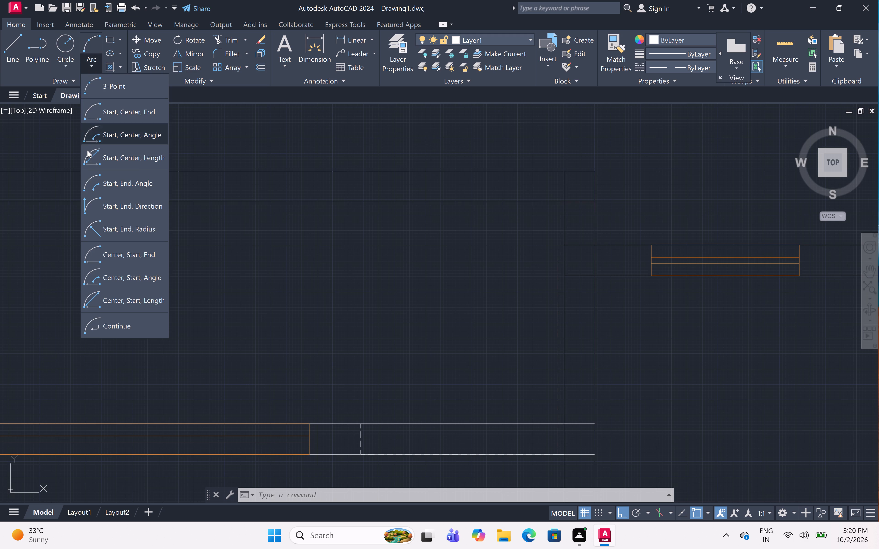
left_click(85, 207)
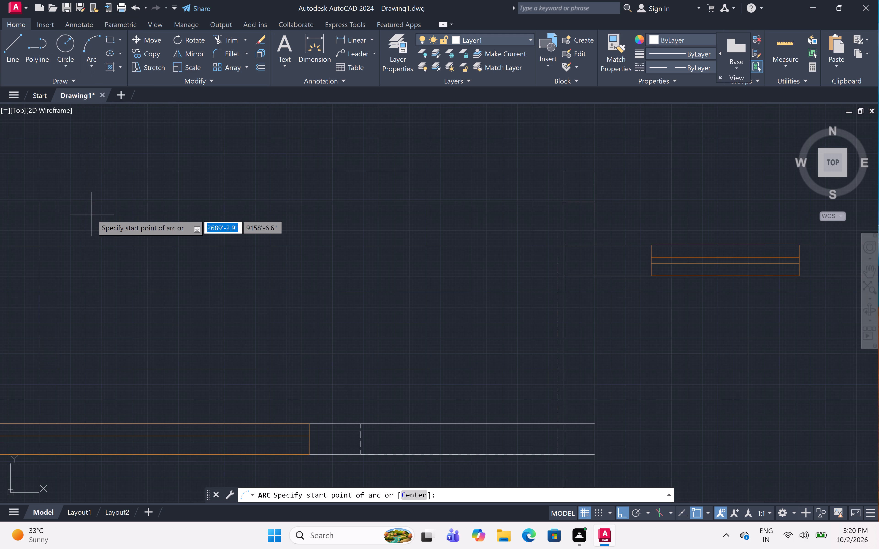
left_click(556, 257)
left_click(358, 422)
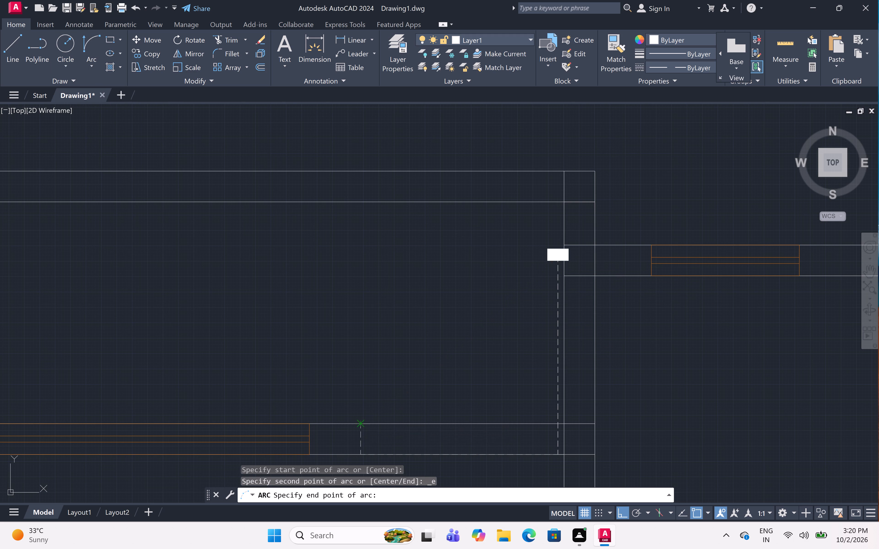
left_click_drag(203, 369, 210, 366)
Draw a door-swing arc in the narrow room east of the northwest room, from the leaf's east end to the opening's north jamb.
scroll(437, 312, "down", 4)
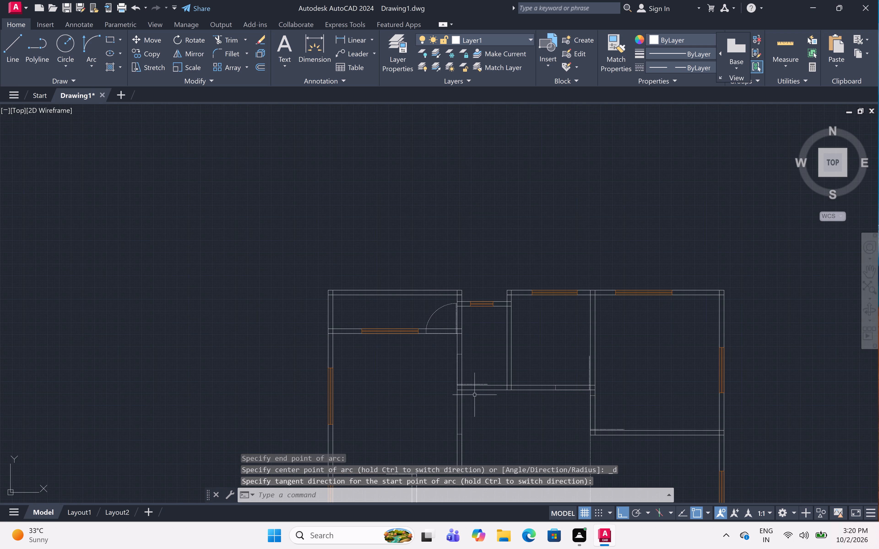
scroll(469, 378, "up", 2)
scroll(469, 378, "down", 2)
scroll(469, 378, "up", 4)
key("space")
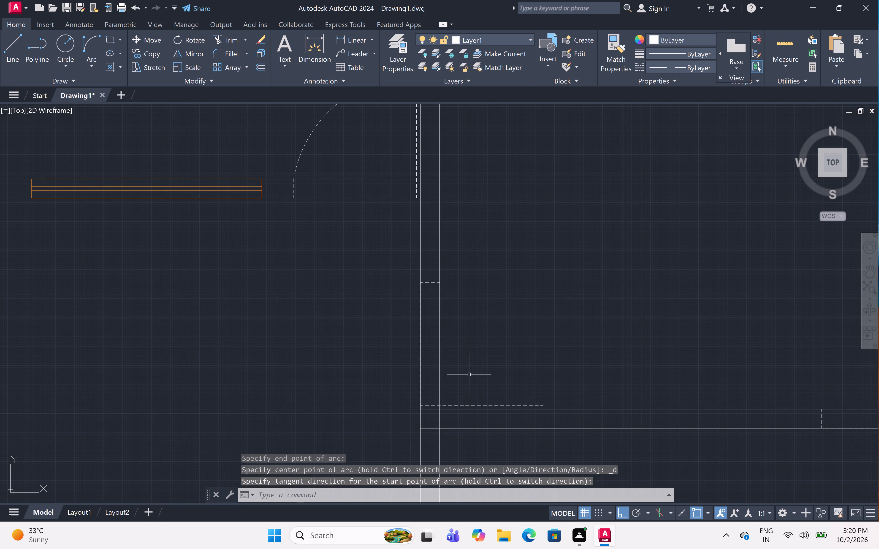
key("Escape")
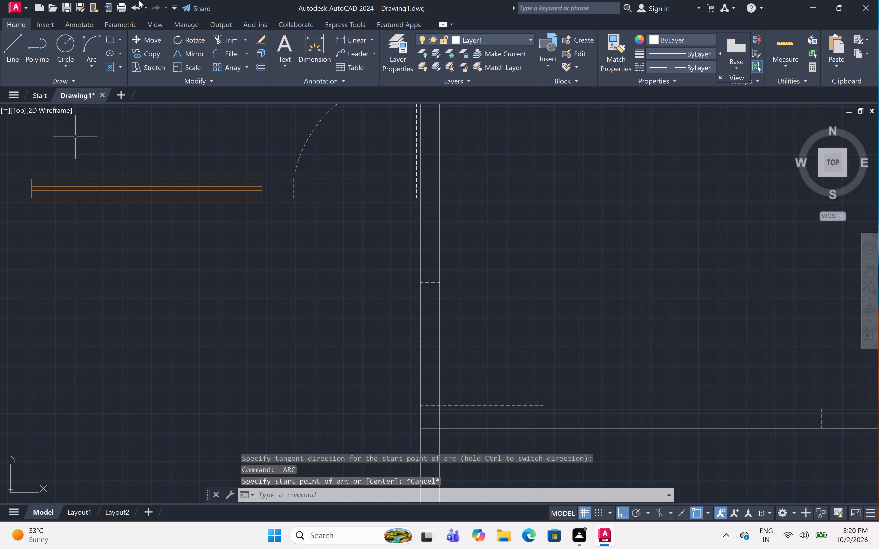
left_click(91, 40)
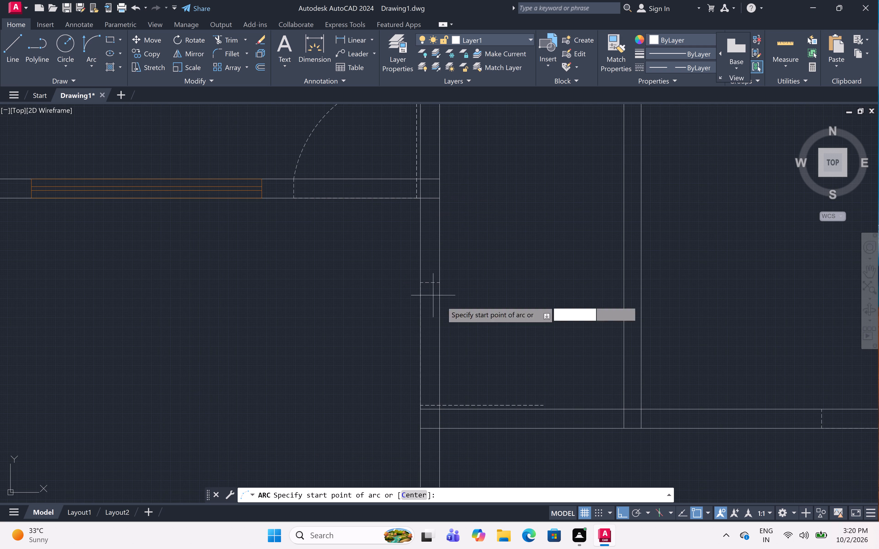
left_click(544, 404)
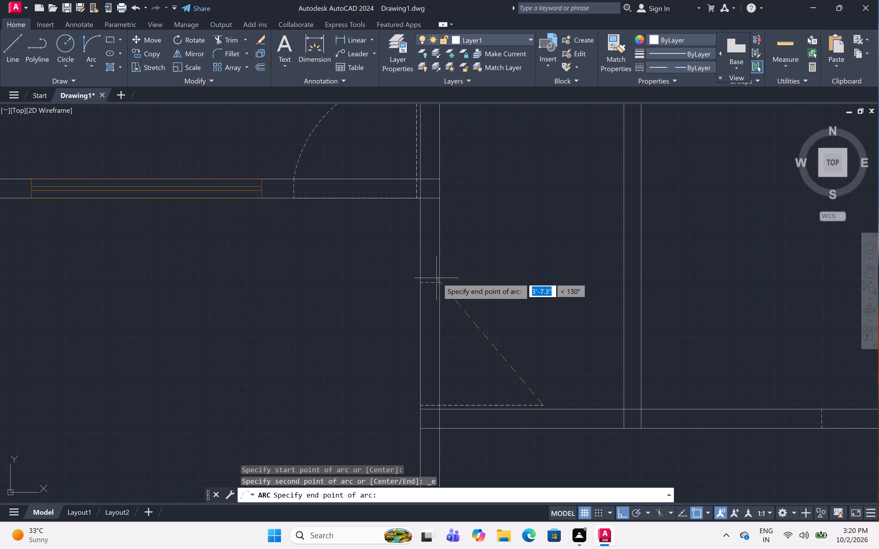
left_click_drag(442, 284, 445, 281)
left_click(514, 228)
Draw a door-swing arc at the north-central room's southeast corner, from the leaf's north end westward to the opening's west jamb.
scroll(509, 226, "down", 4)
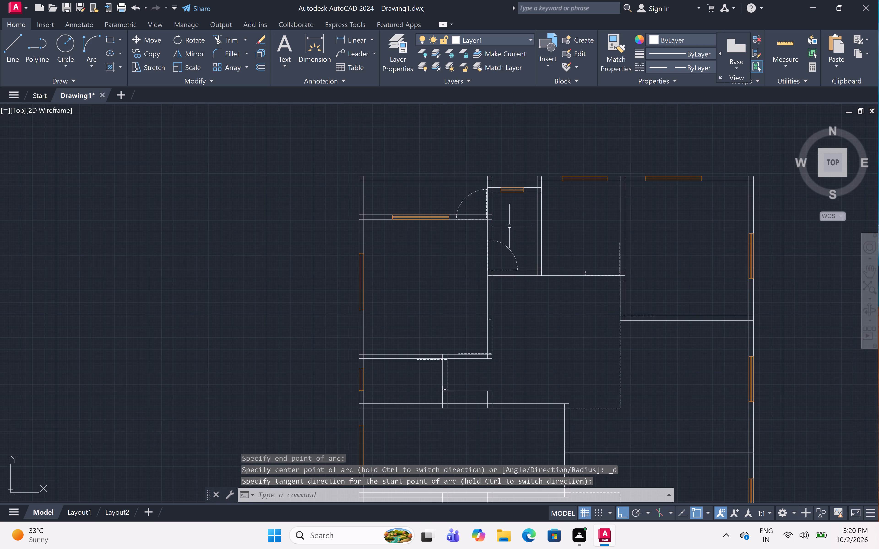
scroll(622, 256, "up", 3)
scroll(622, 256, "down", 3)
scroll(622, 256, "up", 4)
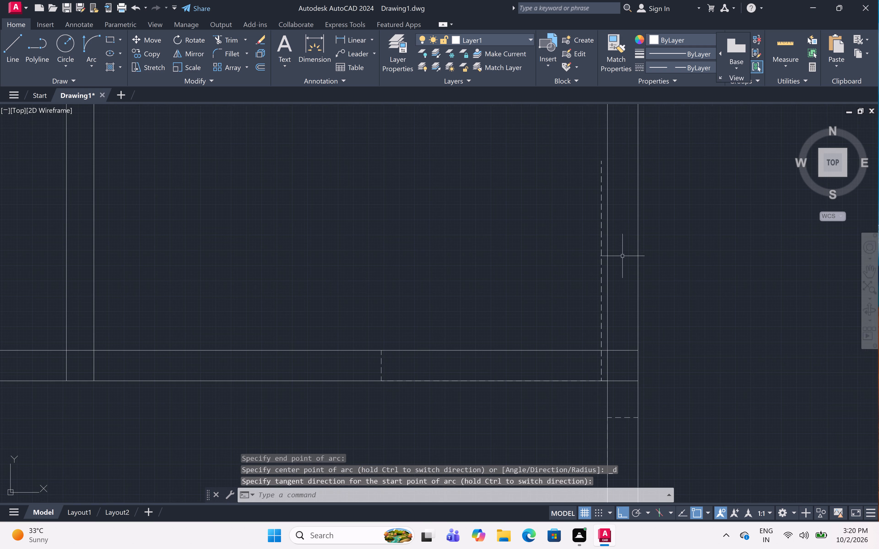
left_click(93, 43)
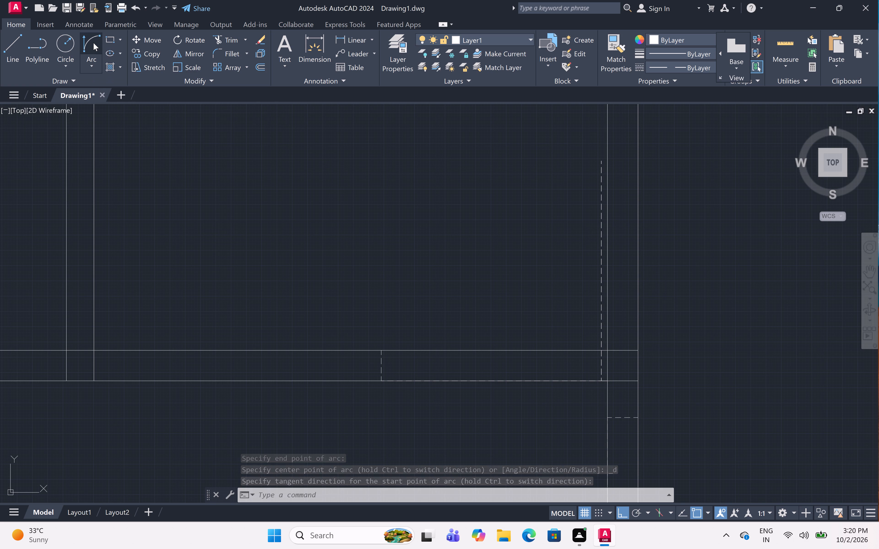
left_click(603, 162)
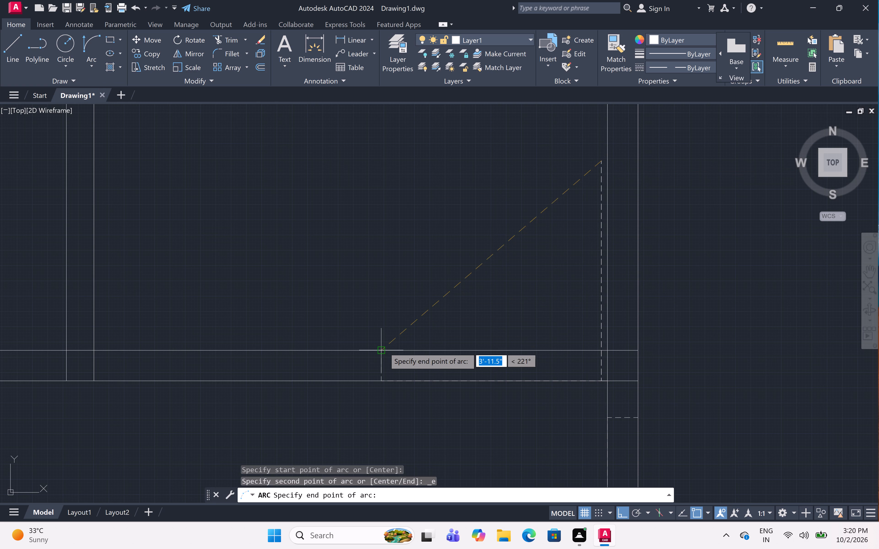
left_click(382, 351)
left_click(272, 276)
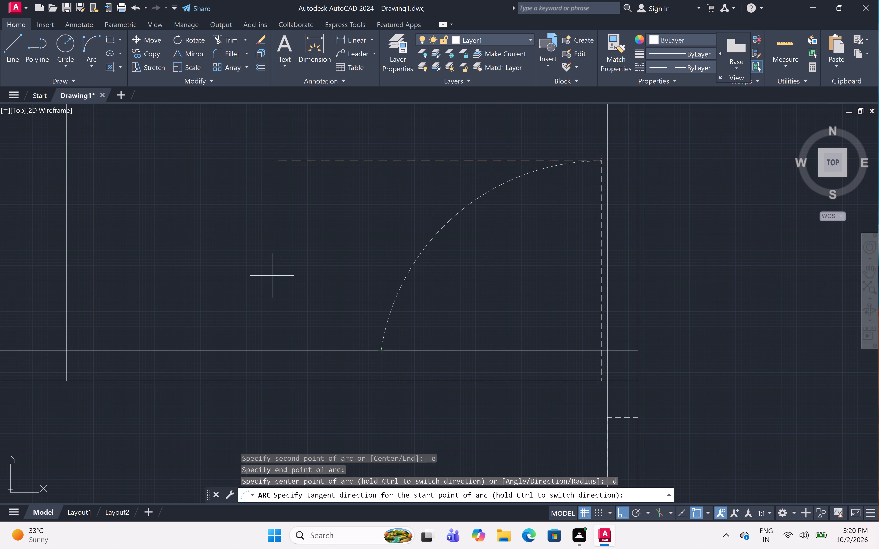
Draw a door-swing arc at the northeast room's southwest corner, from the leaf's east end to the opening's north jamb.
scroll(349, 242, "down", 4)
scroll(349, 242, "up", 2)
scroll(390, 215, "down", 1)
scroll(390, 215, "up", 3)
scroll(390, 215, "down", 2)
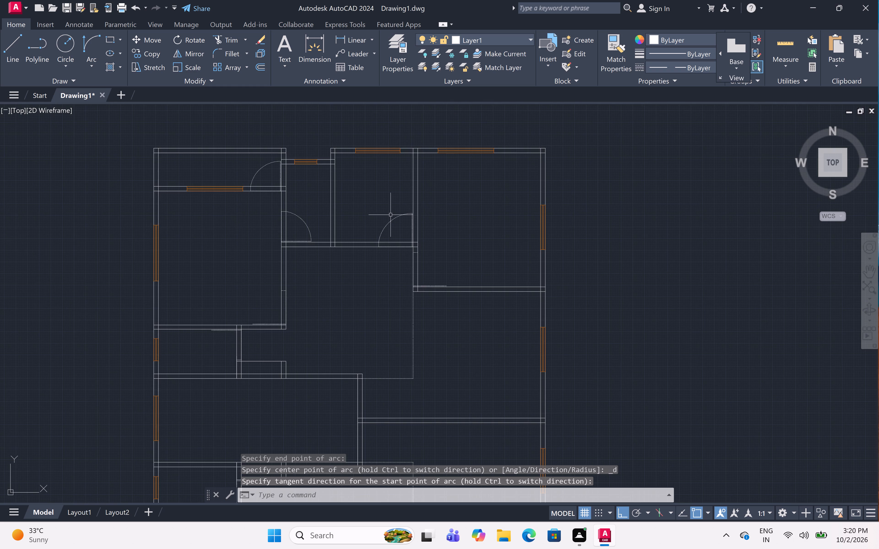
scroll(391, 214, "down", 2)
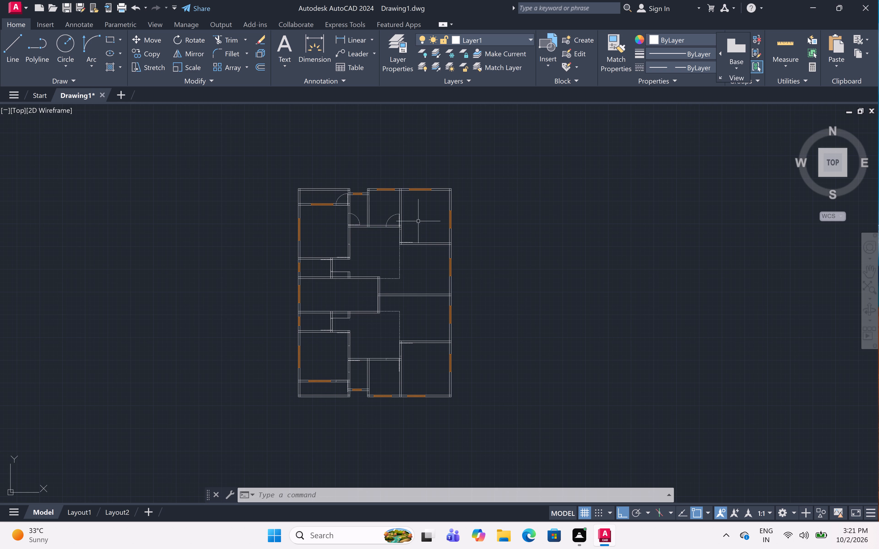
scroll(407, 236, "up", 1)
scroll(407, 236, "down", 1)
scroll(407, 236, "up", 2)
scroll(407, 236, "down", 5)
scroll(407, 236, "up", 1)
scroll(407, 236, "down", 5)
scroll(407, 236, "up", 2)
scroll(407, 236, "down", 1)
scroll(407, 236, "up", 4)
scroll(407, 235, "down", 2)
scroll(407, 235, "up", 5)
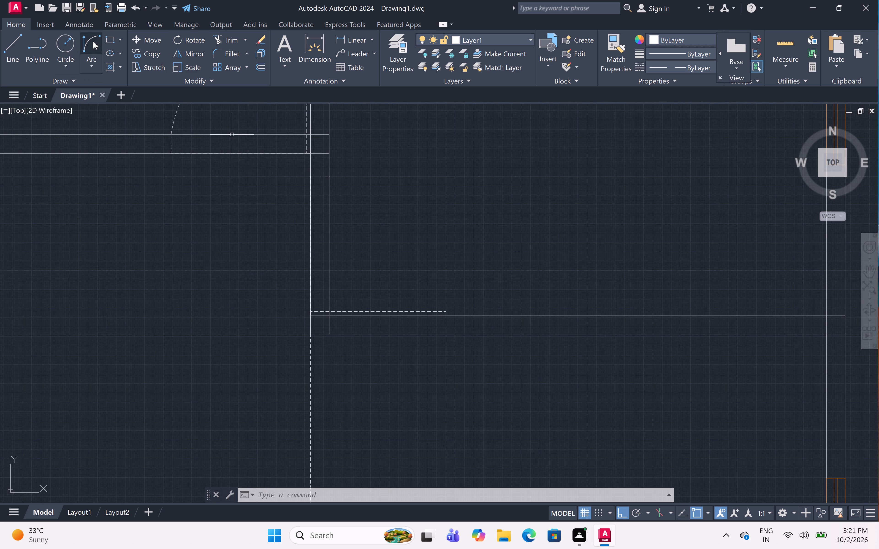
left_click(86, 40)
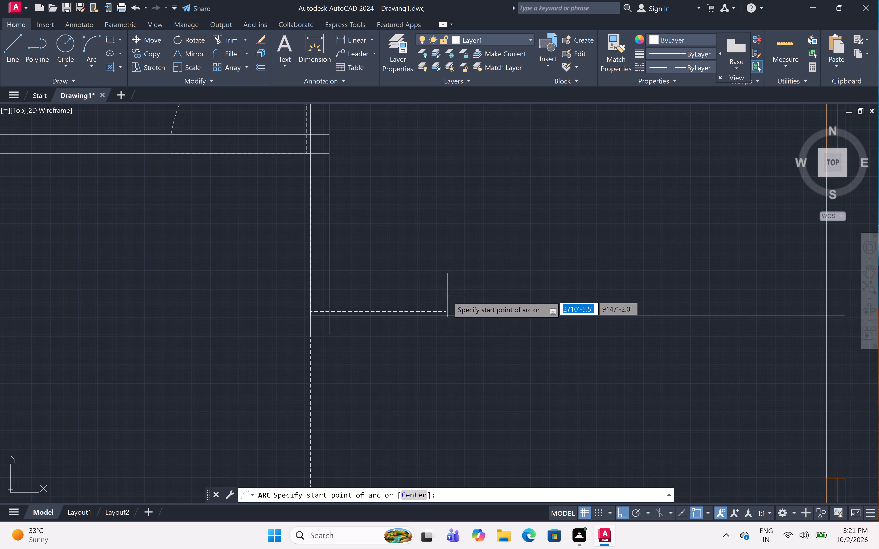
left_click(445, 311)
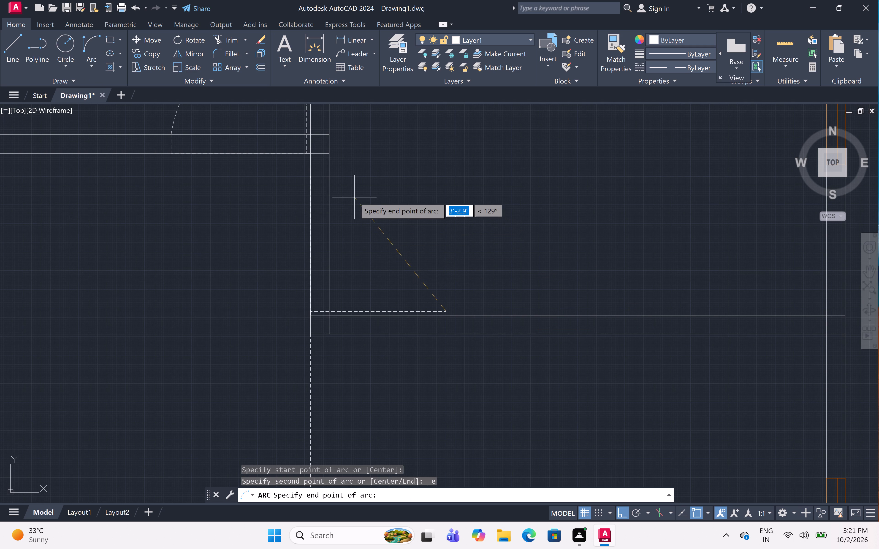
left_click(330, 176)
left_click(437, 158)
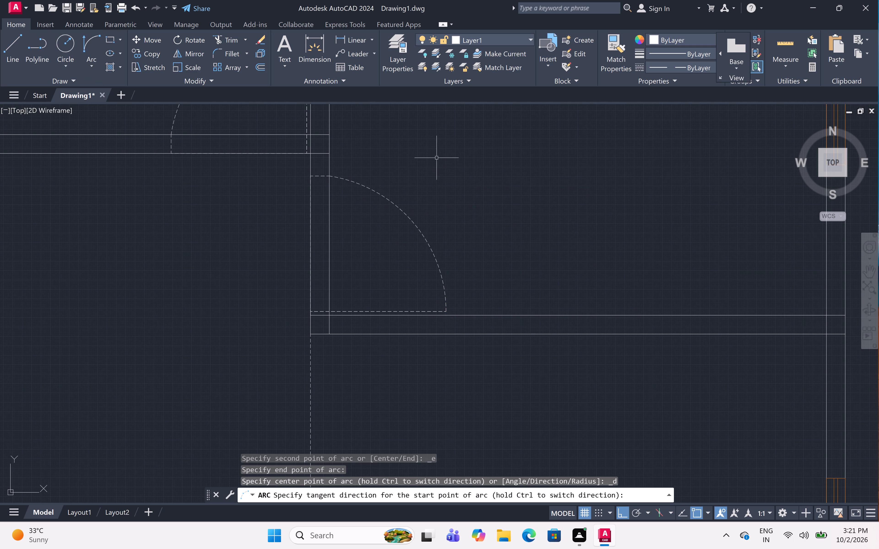
Draw a door-swing arc at the northwest room's southeast corner, from the leaf's west end to the opening's north jamb.
scroll(445, 156, "down", 4)
scroll(336, 192, "up", 4)
scroll(336, 192, "down", 1)
scroll(336, 192, "up", 5)
scroll(334, 175, "down", 3)
scroll(334, 175, "up", 1)
scroll(334, 126, "up", 4)
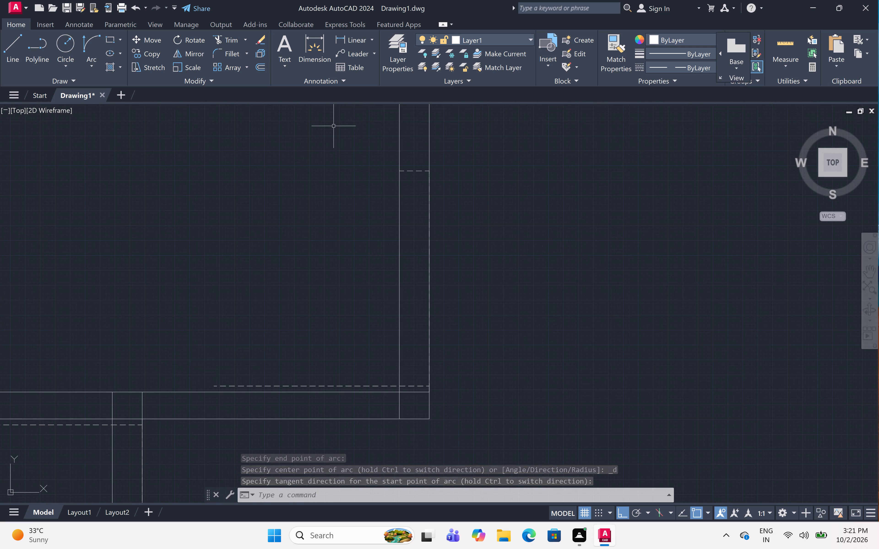
left_click(88, 40)
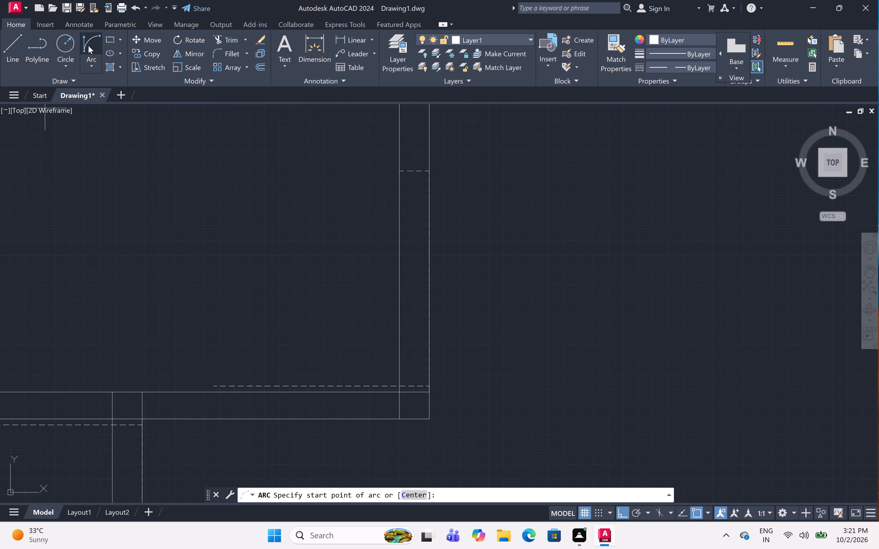
left_click(212, 387)
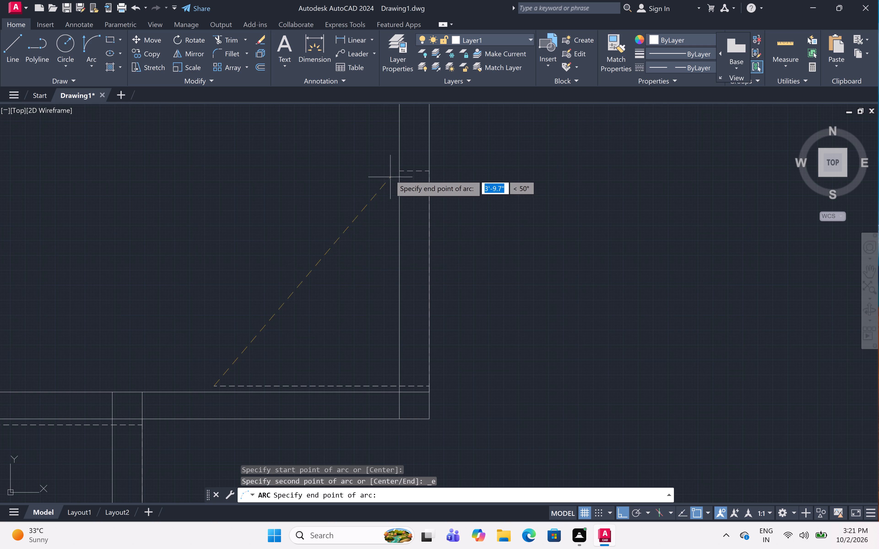
left_click(400, 169)
left_click(212, 165)
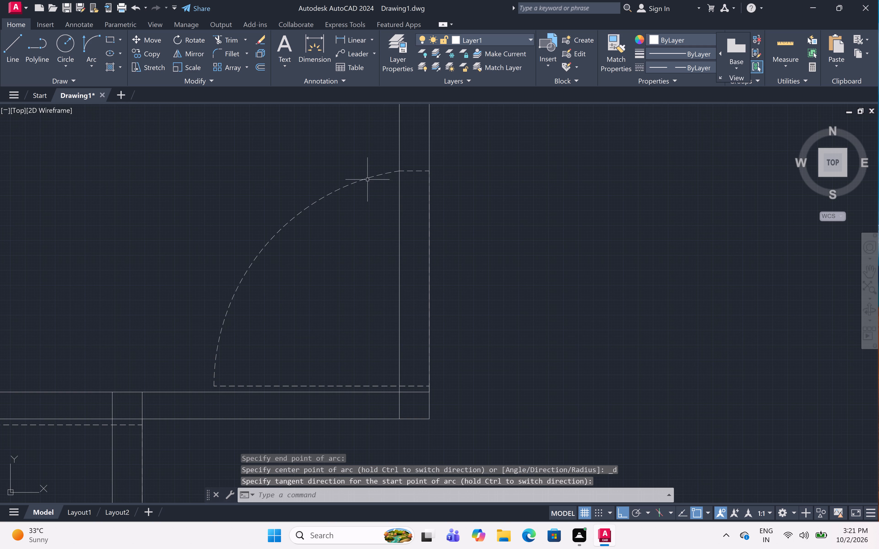
scroll(367, 179, "down", 4)
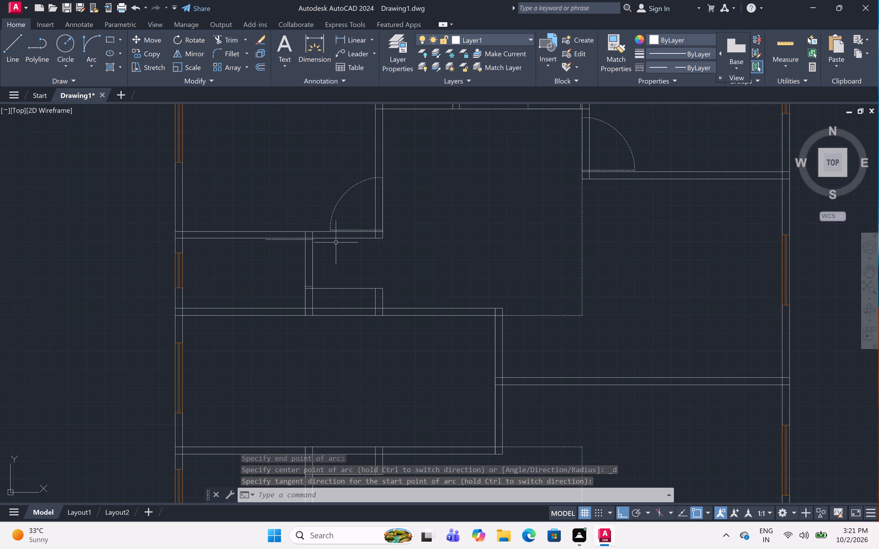
Draw a door-swing arc in the small room south of the northwest room, from the leaf's west end to the opening's south jamb.
scroll(282, 248, "down", 2)
scroll(282, 248, "up", 3)
scroll(282, 248, "down", 4)
scroll(282, 248, "up", 1)
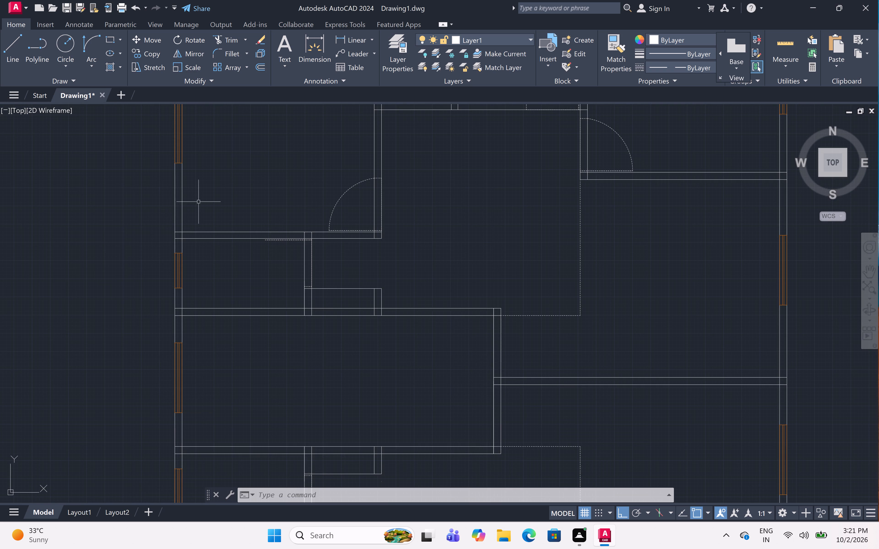
scroll(237, 240, "up", 1)
scroll(291, 248, "up", 1)
scroll(291, 248, "down", 1)
scroll(291, 248, "up", 1)
scroll(291, 248, "down", 1)
scroll(291, 248, "up", 1)
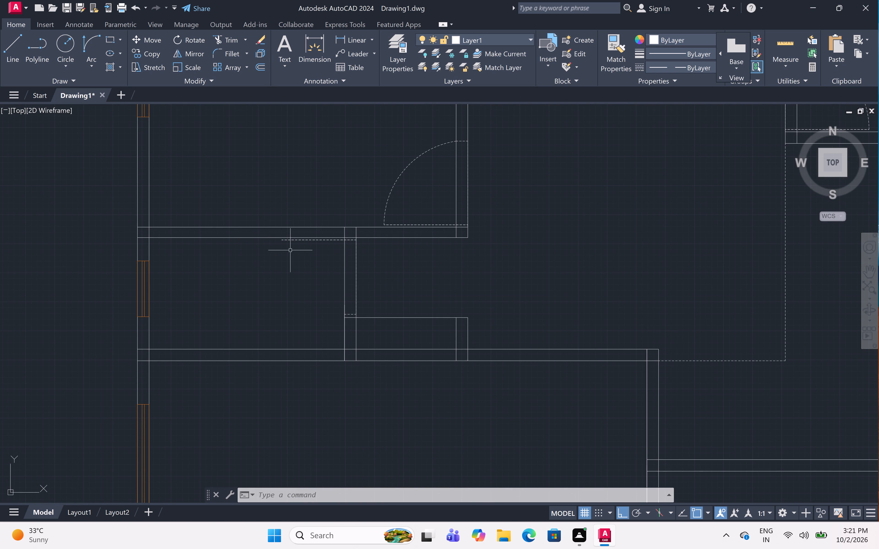
scroll(291, 248, "down", 3)
scroll(291, 248, "up", 2)
scroll(291, 248, "down", 1)
scroll(301, 233, "up", 2)
scroll(301, 233, "down", 1)
scroll(301, 233, "up", 3)
scroll(301, 233, "down", 2)
scroll(301, 233, "up", 1)
scroll(301, 233, "down", 1)
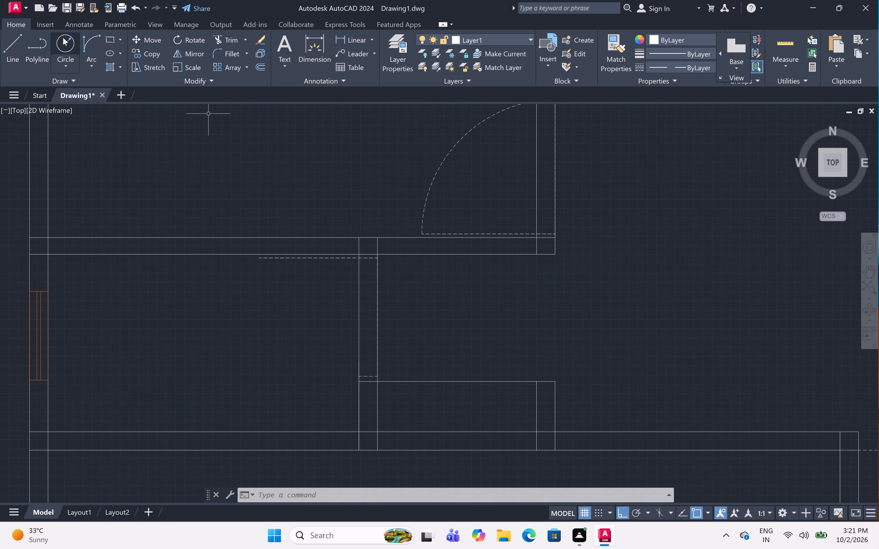
left_click(90, 43)
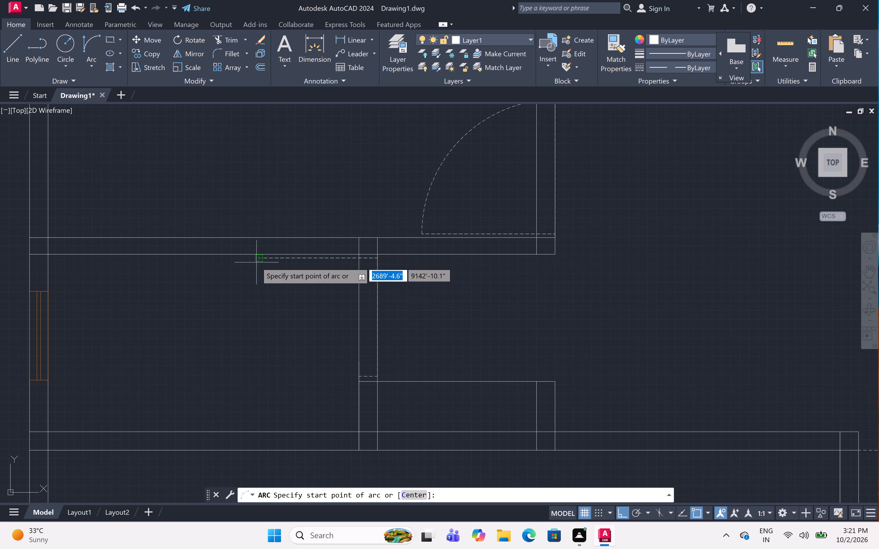
left_click(256, 261)
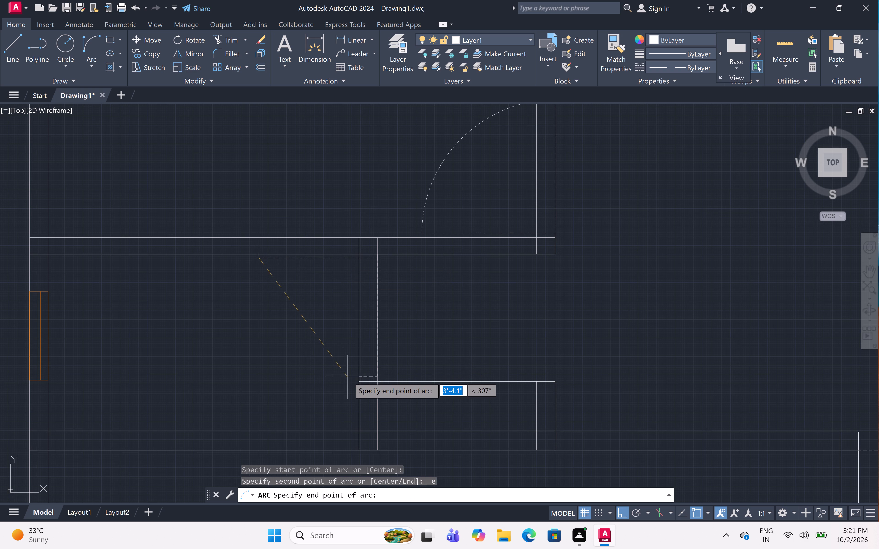
left_click(361, 373)
left_click(274, 377)
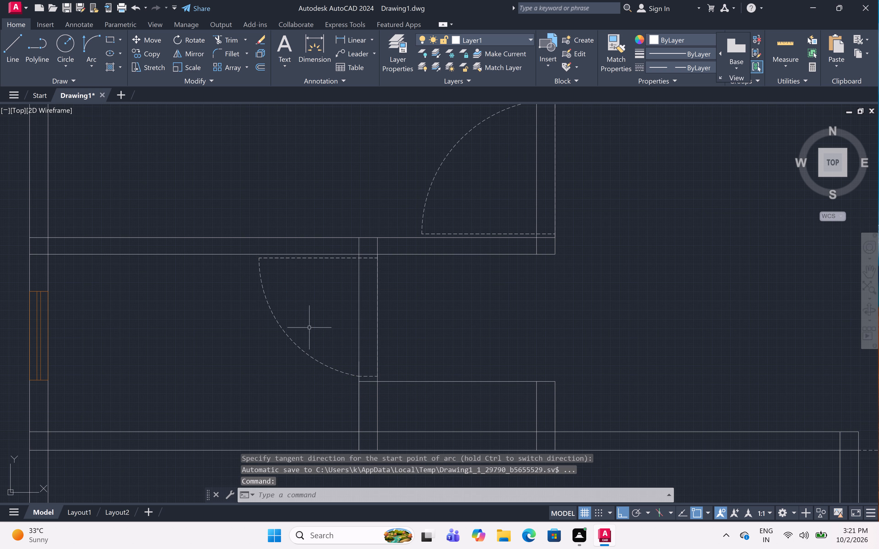
Draw a door-swing arc in the small room north of the southwest room, from the leaf's west end to the opening's north jamb.
scroll(318, 290, "down", 2)
scroll(318, 290, "up", 1)
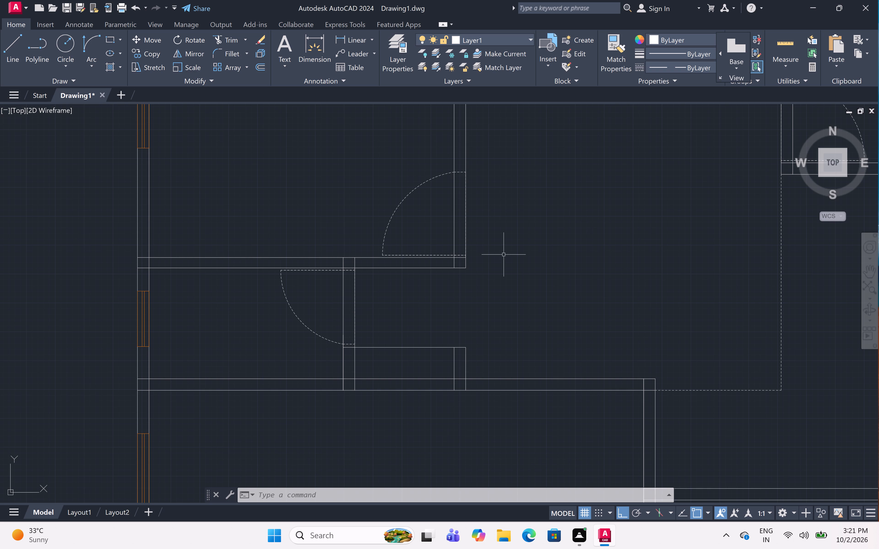
scroll(472, 160, "up", 1)
scroll(474, 160, "down", 1)
scroll(474, 160, "up", 1)
scroll(474, 160, "down", 2)
scroll(479, 194, "down", 3)
scroll(482, 193, "up", 1)
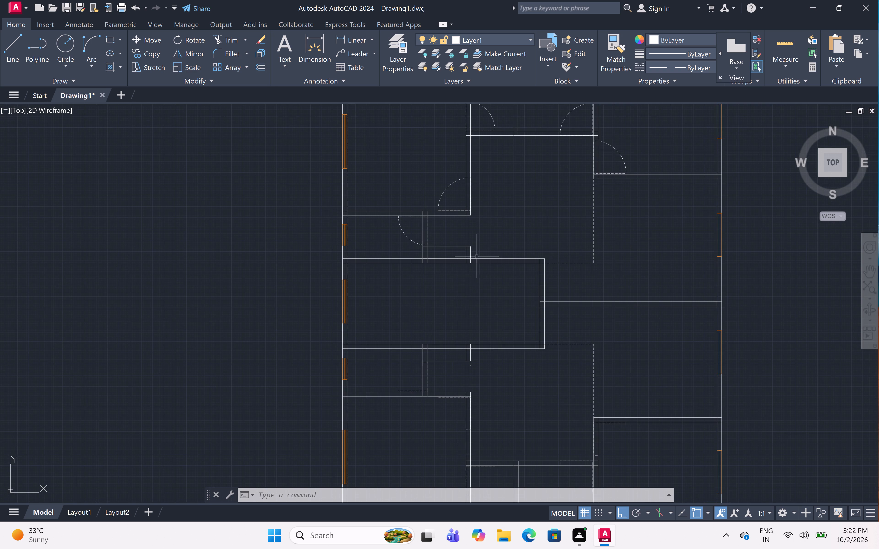
scroll(436, 397, "down", 1)
scroll(436, 397, "up", 1)
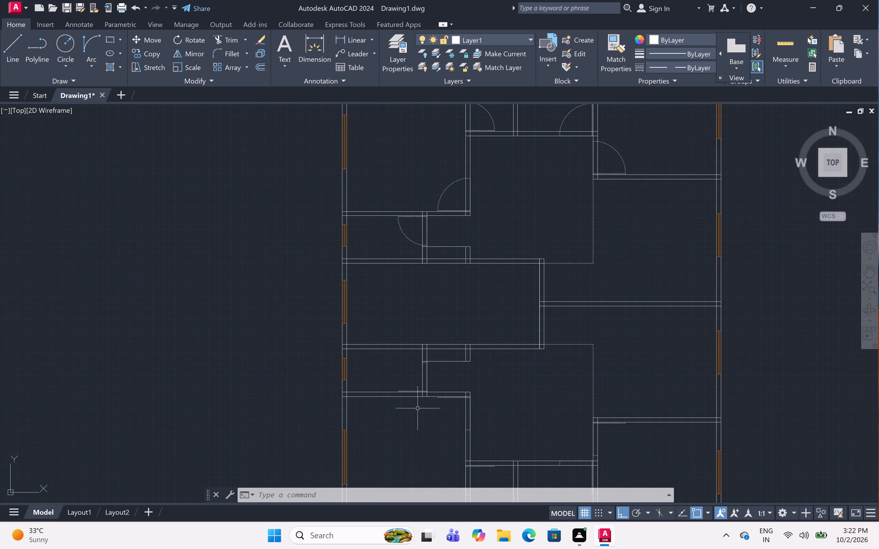
scroll(420, 406, "up", 3)
scroll(420, 406, "down", 1)
scroll(420, 406, "up", 4)
scroll(425, 365, "up", 3)
scroll(426, 365, "down", 1)
scroll(426, 365, "up", 1)
scroll(437, 304, "down", 2)
scroll(438, 303, "up", 1)
scroll(438, 303, "down", 6)
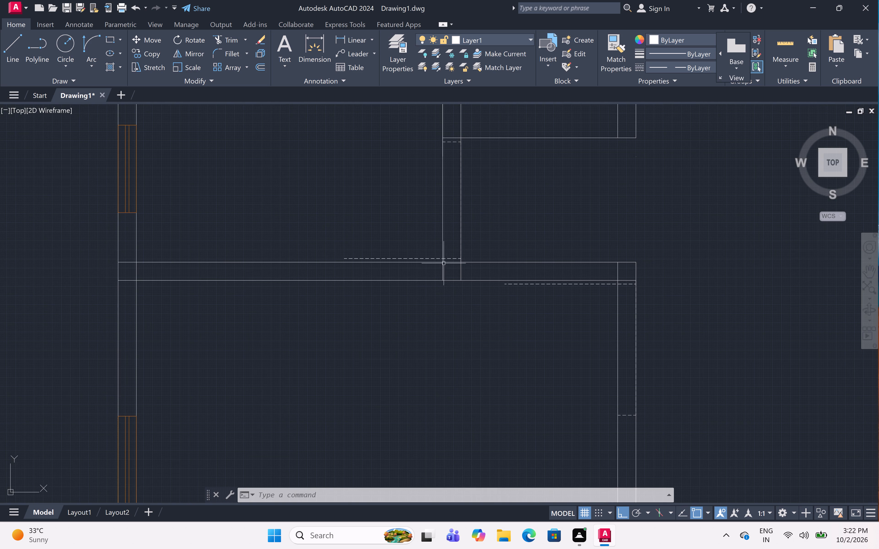
left_click(90, 41)
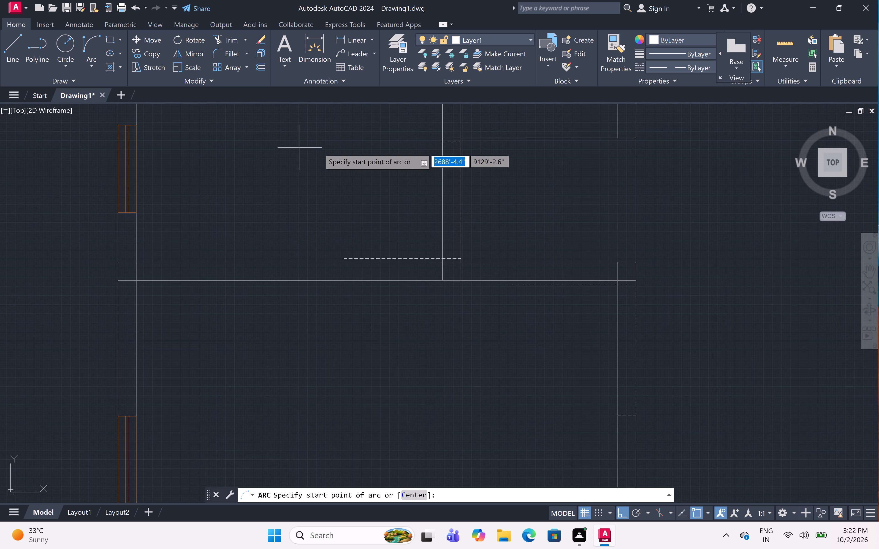
left_click(343, 260)
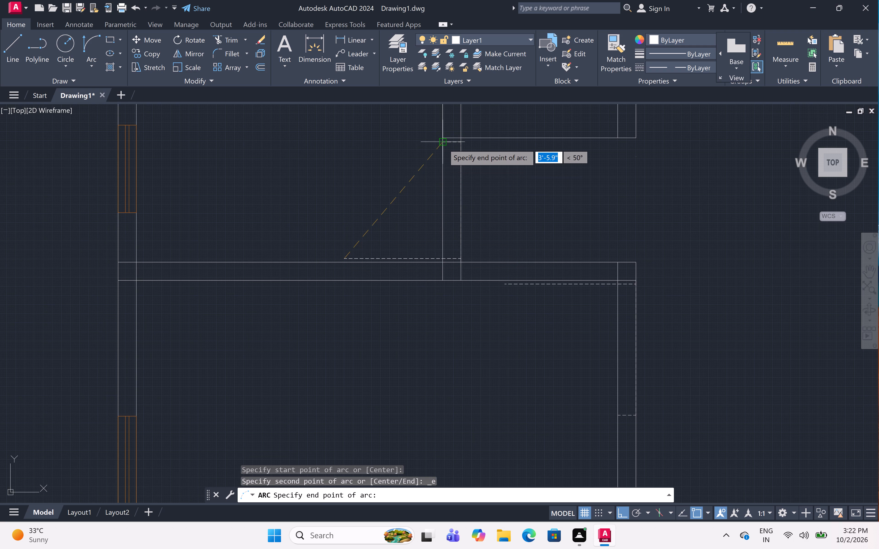
left_click(443, 144)
left_click(364, 149)
Draw a door-swing arc at the southwest room's northeast corner, from the leaf's west end to the opening's south jamb.
scroll(378, 153, "down", 2)
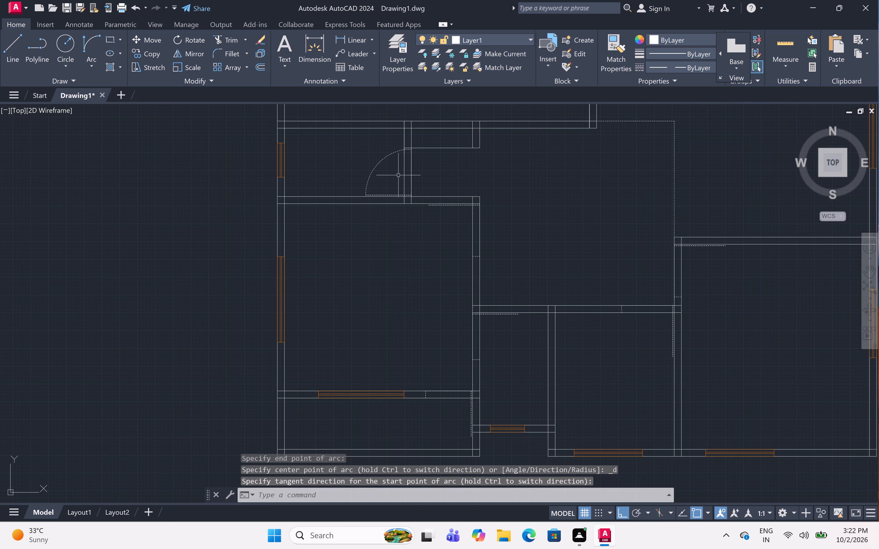
scroll(468, 211, "up", 4)
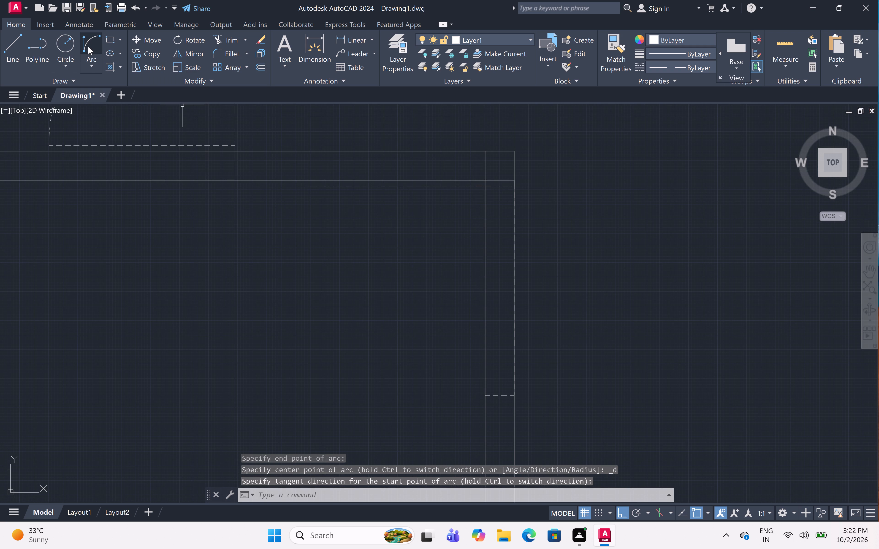
left_click(87, 38)
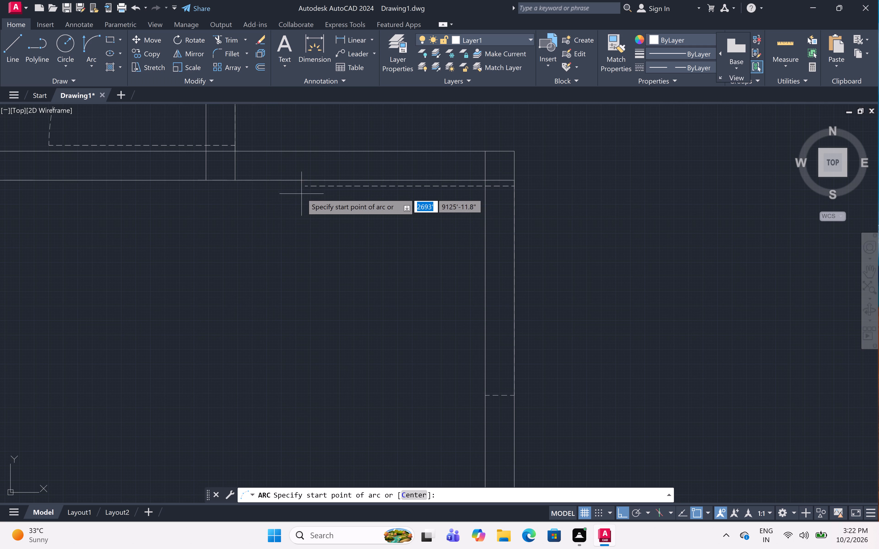
left_click(306, 187)
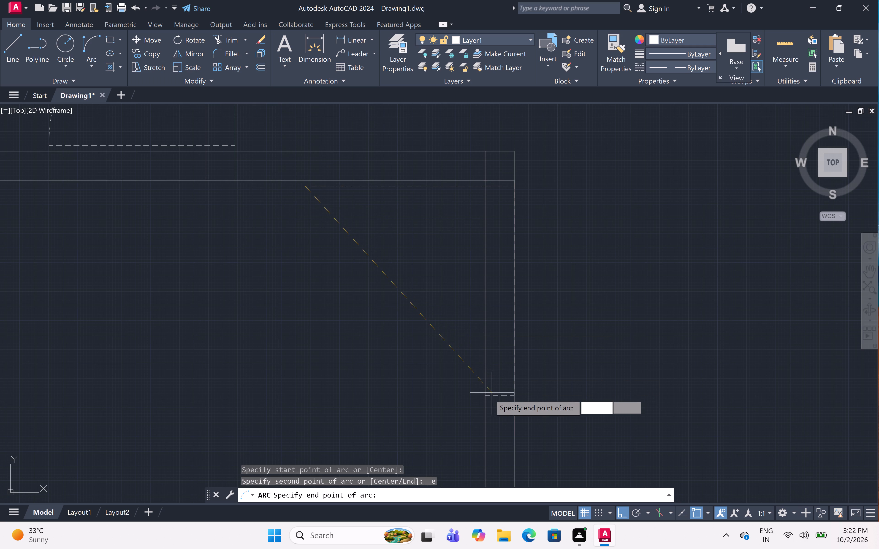
left_click(486, 398)
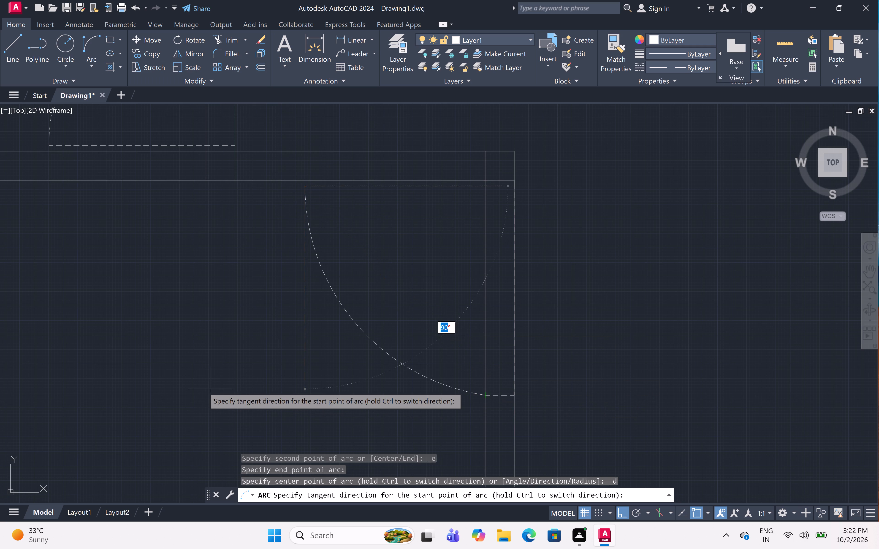
left_click(177, 383)
Draw a door-swing arc in the narrow room east of the southwest room, from the leaf's east end to the opening's south jamb.
scroll(249, 268, "down", 1)
scroll(249, 268, "up", 1)
scroll(249, 268, "down", 2)
scroll(249, 268, "up", 1)
scroll(249, 268, "down", 2)
scroll(249, 268, "up", 2)
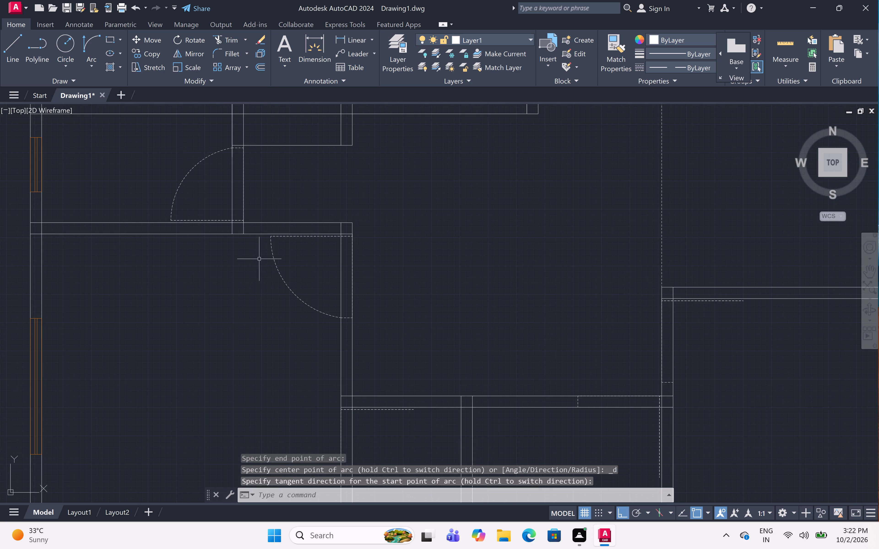
scroll(341, 207, "down", 4)
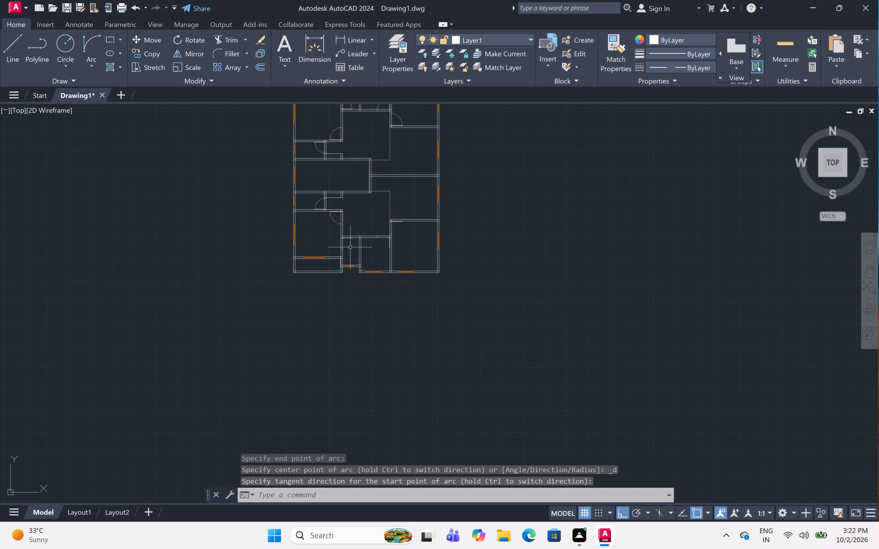
scroll(342, 241, "up", 3)
scroll(342, 241, "down", 1)
scroll(342, 241, "up", 3)
scroll(342, 241, "down", 2)
scroll(342, 241, "up", 1)
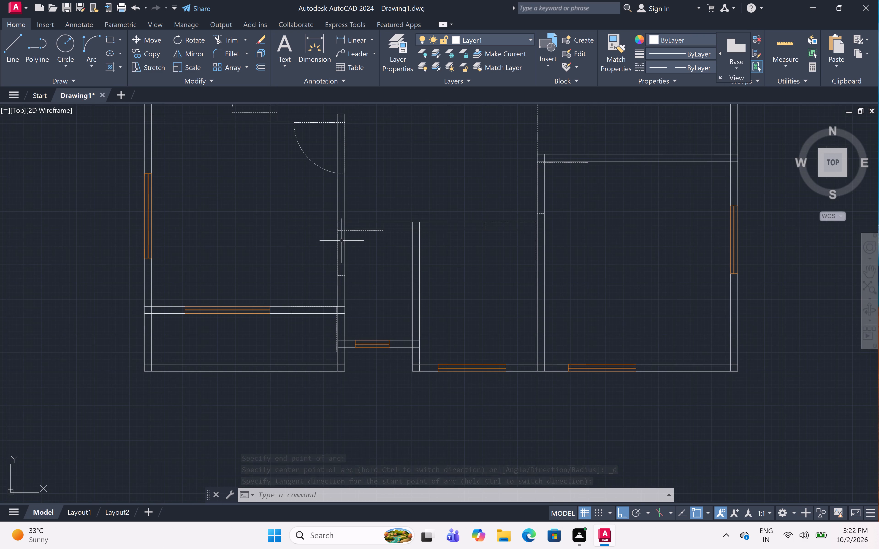
scroll(345, 241, "up", 1)
scroll(345, 241, "down", 2)
scroll(345, 241, "up", 2)
scroll(345, 241, "down", 1)
scroll(355, 248, "up", 3)
scroll(355, 248, "down", 2)
scroll(355, 248, "up", 1)
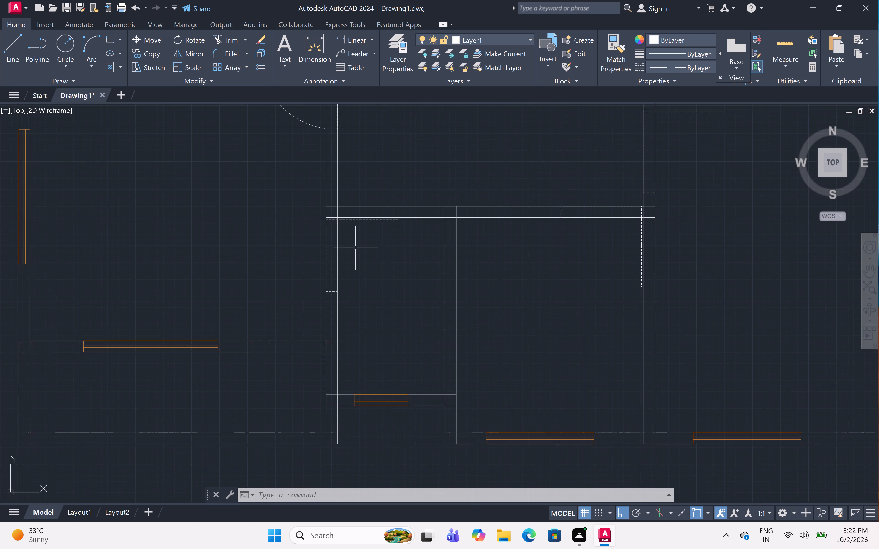
scroll(355, 248, "up", 14)
scroll(355, 248, "down", 3)
scroll(355, 248, "up", 3)
scroll(355, 248, "down", 2)
scroll(355, 248, "up", 1)
scroll(355, 247, "down", 2)
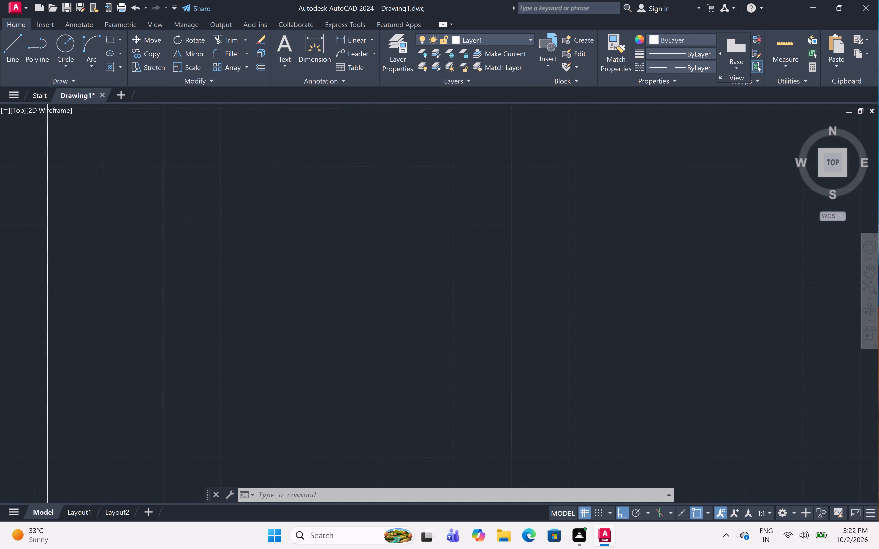
scroll(355, 247, "down", 3)
scroll(355, 247, "up", 3)
scroll(357, 242, "down", 1)
scroll(357, 242, "up", 1)
scroll(357, 242, "down", 4)
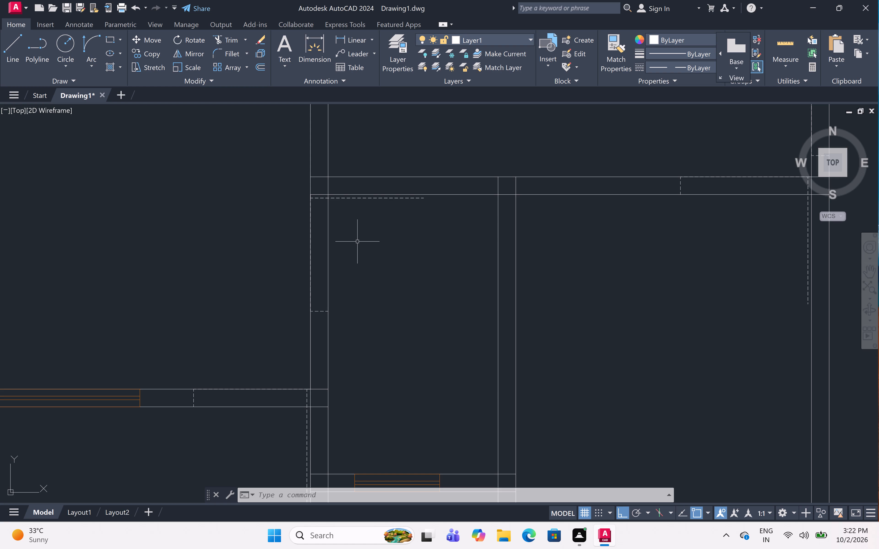
left_click(89, 41)
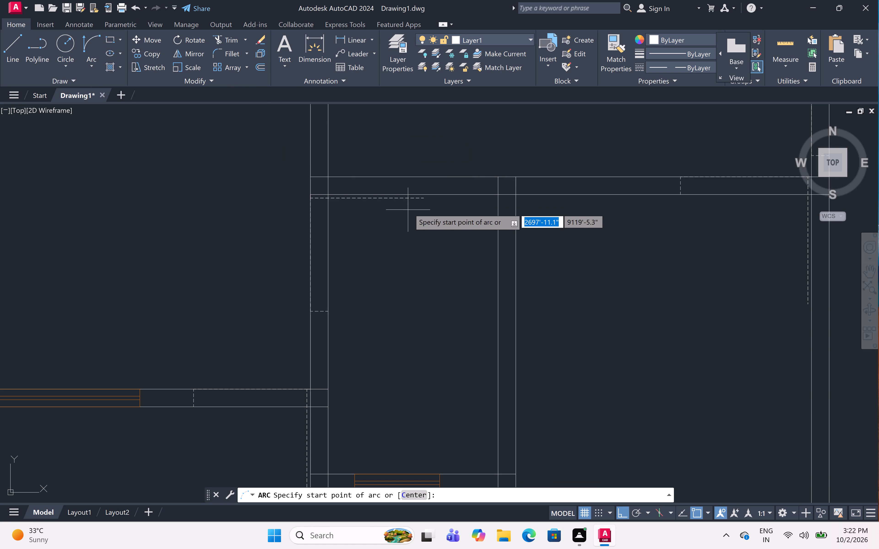
left_click(426, 197)
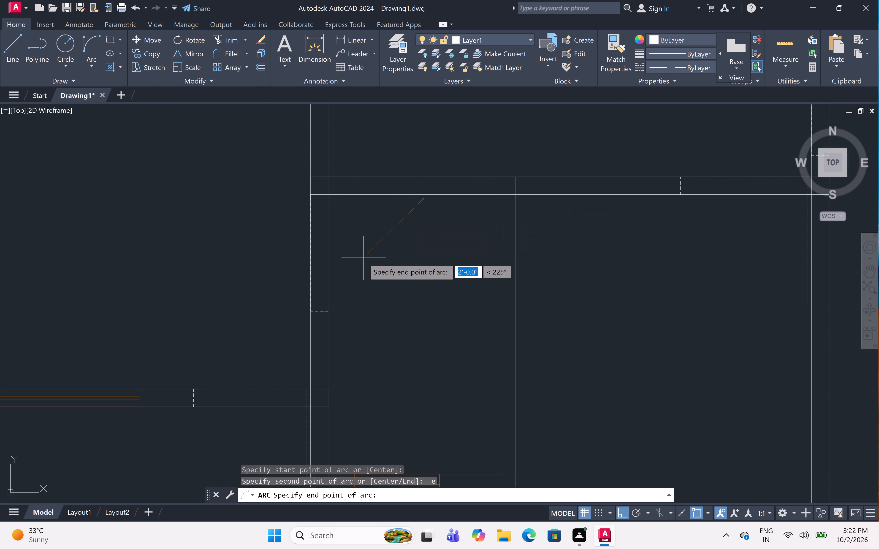
left_click(329, 312)
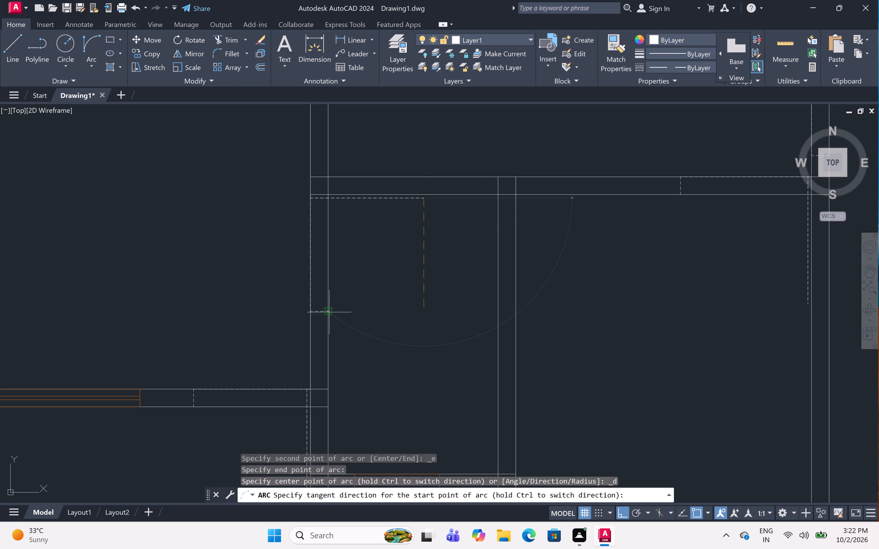
left_click(386, 333)
Draw a door-swing arc in the shallow strip south of the southwest room, from the leaf's south end to the opening's west jamb.
scroll(376, 250, "down", 2)
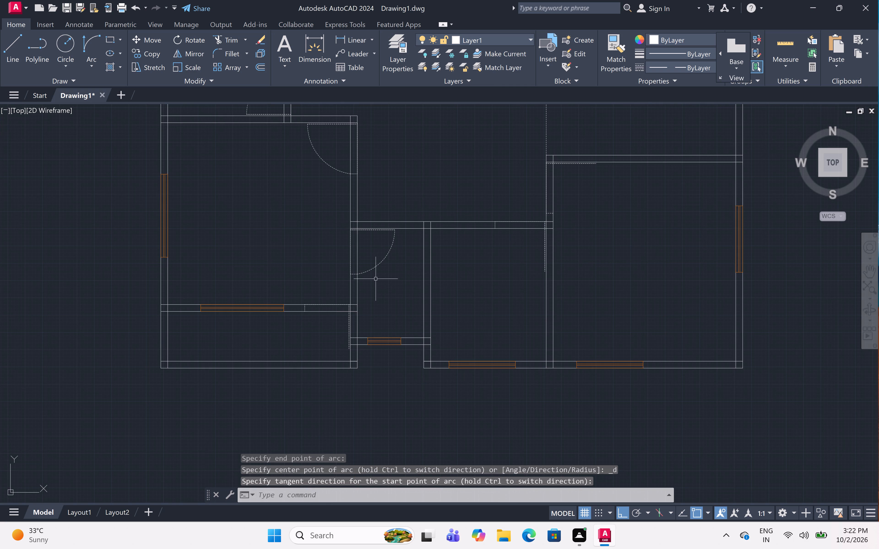
scroll(327, 312, "down", 5)
scroll(327, 312, "up", 2)
scroll(328, 318, "down", 2)
scroll(328, 318, "up", 4)
scroll(328, 318, "down", 1)
scroll(328, 318, "up", 2)
scroll(328, 318, "down", 3)
scroll(328, 318, "up", 1)
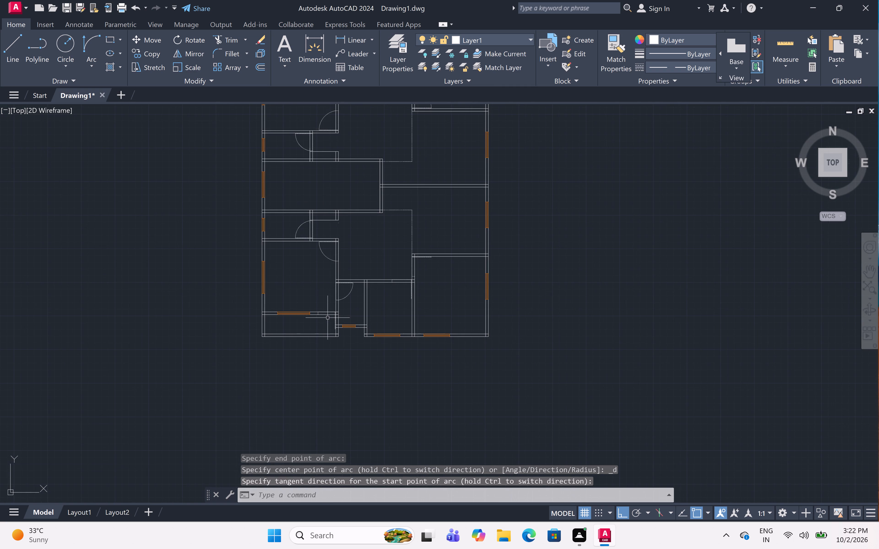
scroll(326, 310, "up", 2)
scroll(326, 312, "down", 1)
scroll(326, 312, "up", 2)
scroll(329, 334, "down", 2)
scroll(329, 334, "up", 1)
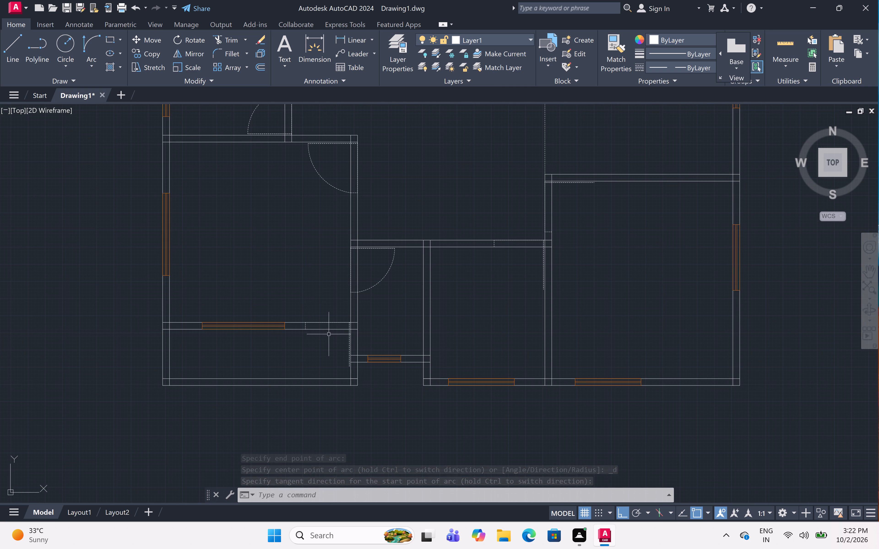
scroll(332, 345, "down", 1)
scroll(332, 345, "up", 2)
scroll(332, 345, "down", 10)
scroll(332, 345, "up", 1)
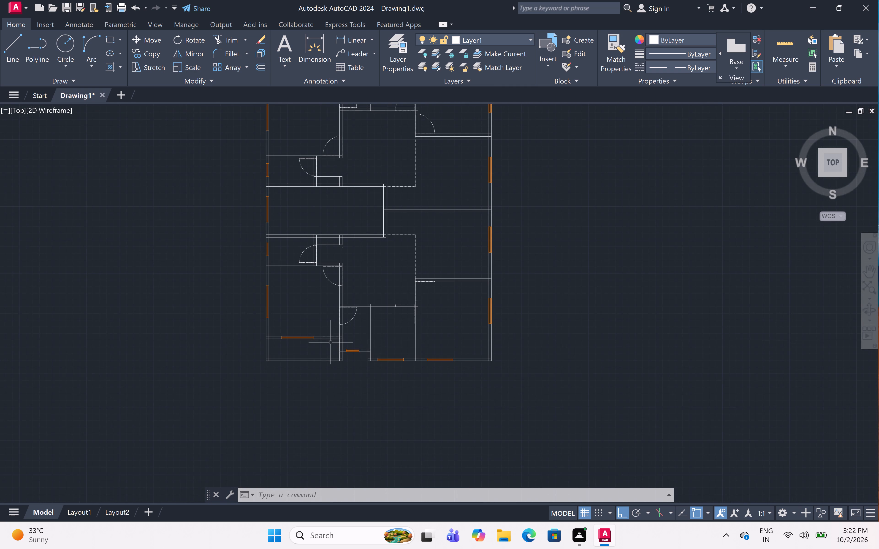
scroll(329, 345, "up", 1)
scroll(329, 345, "down", 2)
scroll(329, 345, "up", 3)
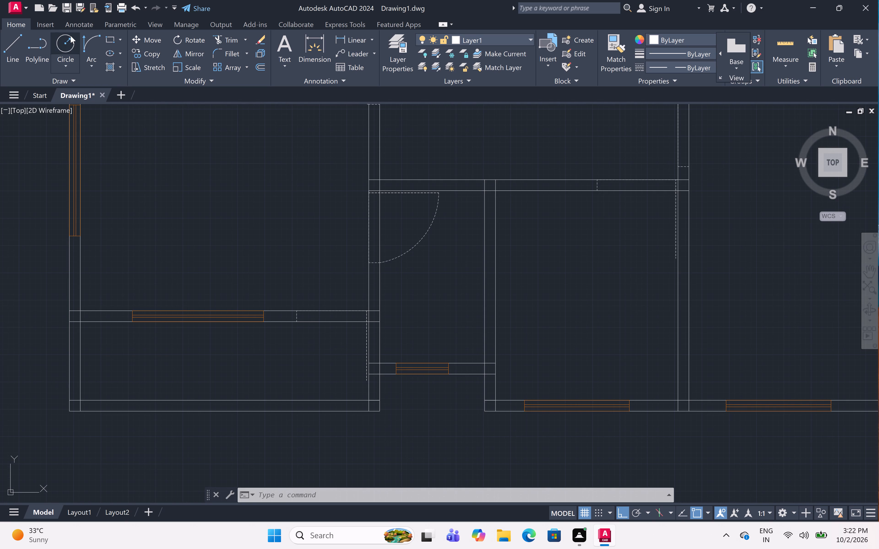
left_click(88, 40)
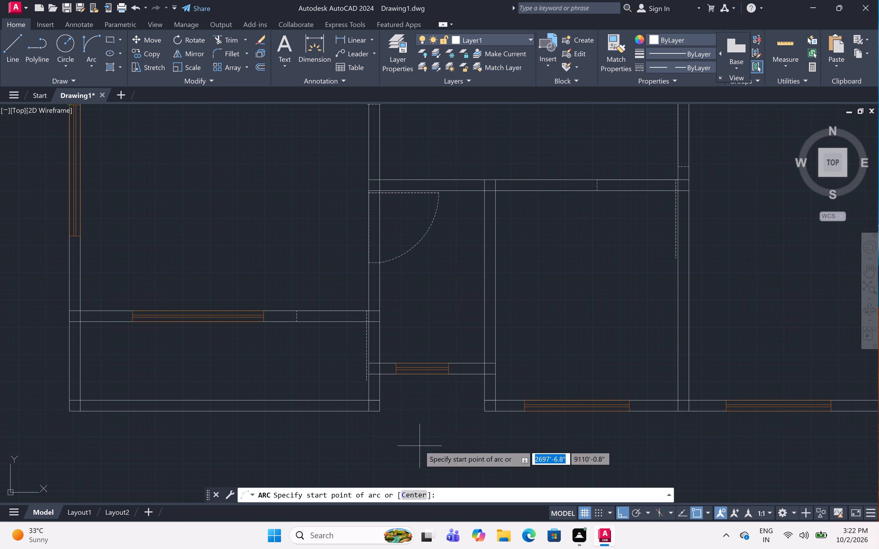
left_click(364, 383)
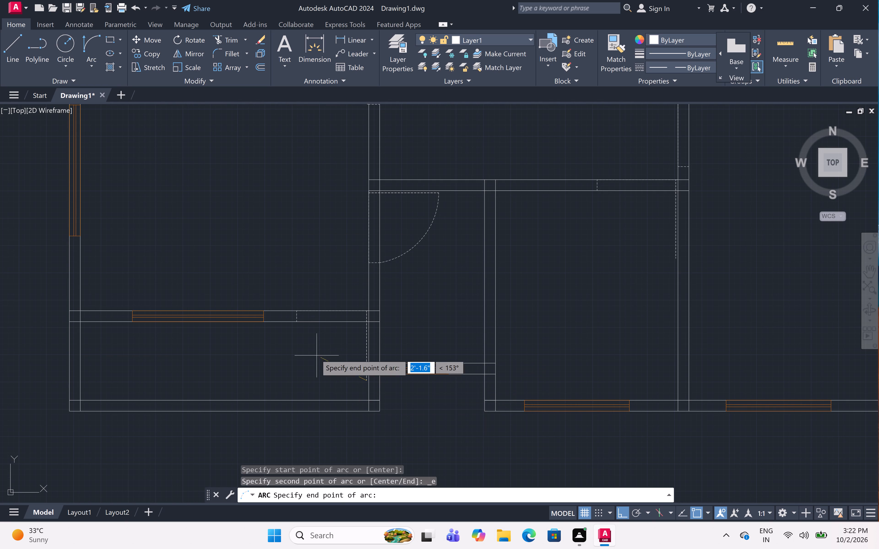
left_click(297, 322)
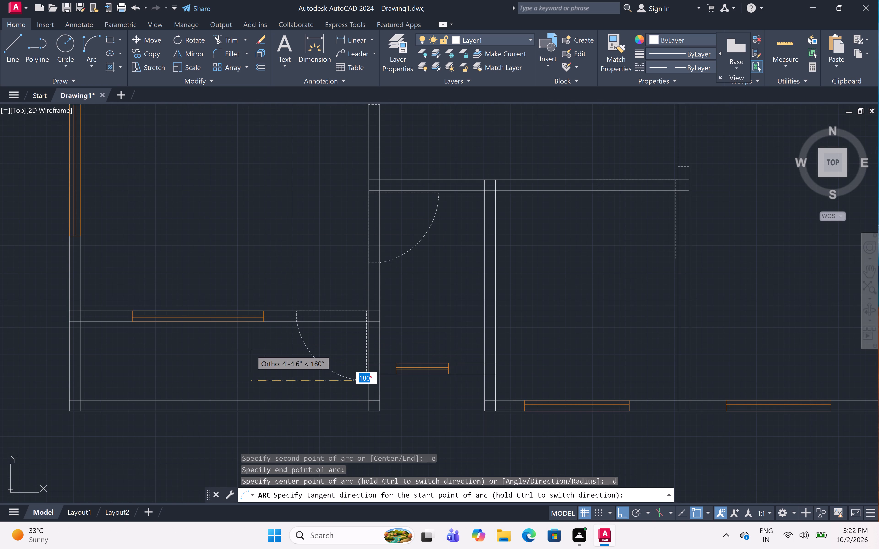
left_click(251, 350)
scroll(382, 331, "down", 1)
scroll(382, 331, "up", 1)
scroll(382, 331, "down", 1)
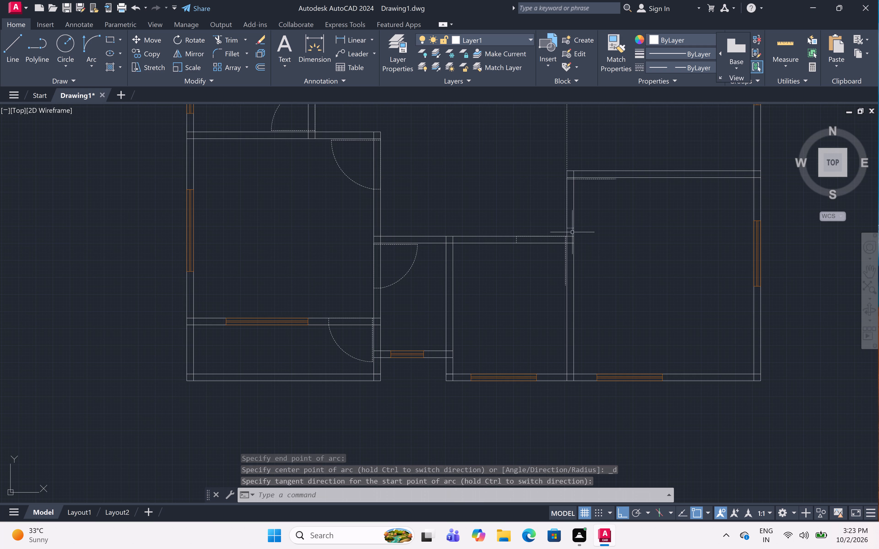
Draw a door-swing arc in the southern middle room, from the leaf's south end to the opening's west jamb.
scroll(569, 231, "up", 6)
scroll(569, 231, "down", 1)
scroll(569, 231, "up", 1)
scroll(555, 234, "down", 1)
scroll(555, 234, "up", 1)
scroll(555, 234, "down", 3)
scroll(555, 234, "up", 2)
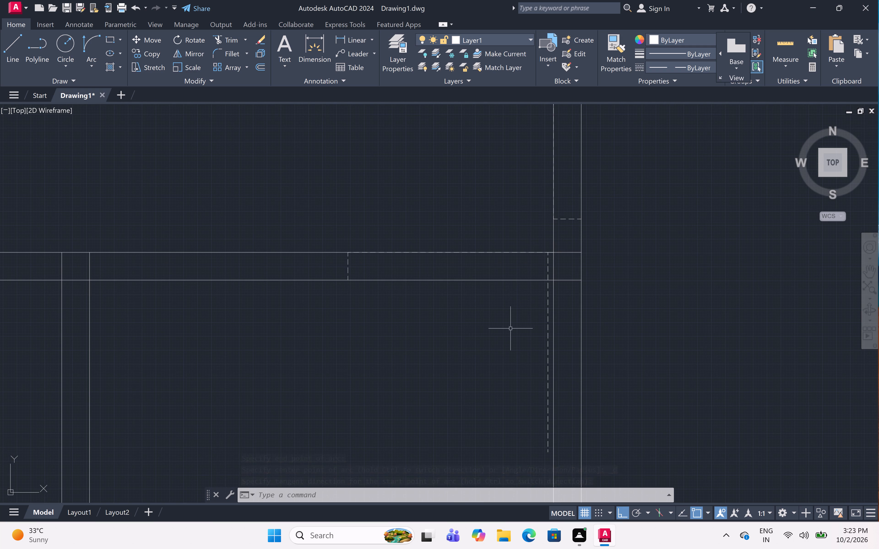
left_click(91, 36)
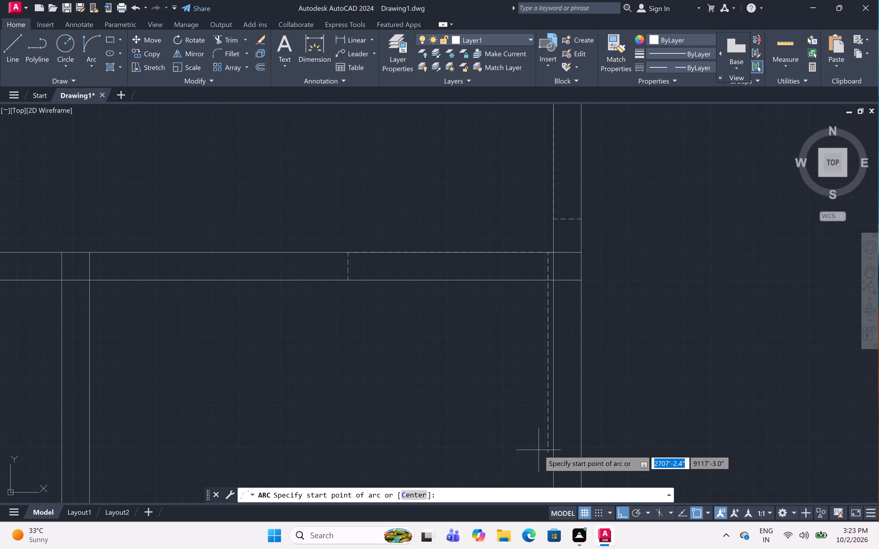
left_click(551, 452)
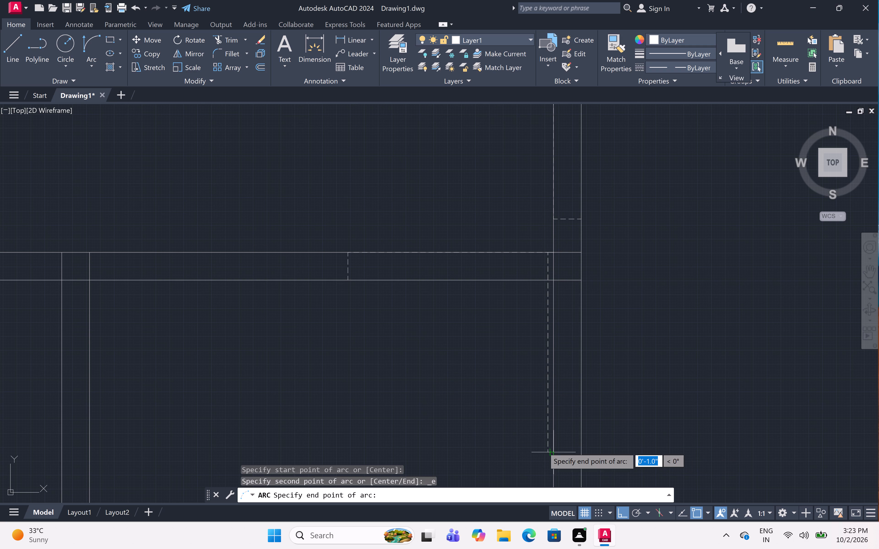
left_click(348, 279)
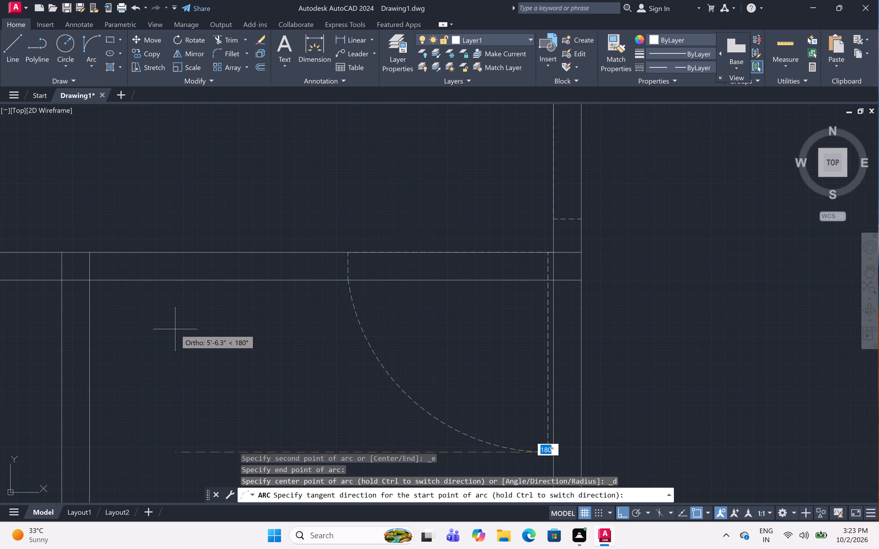
left_click(175, 329)
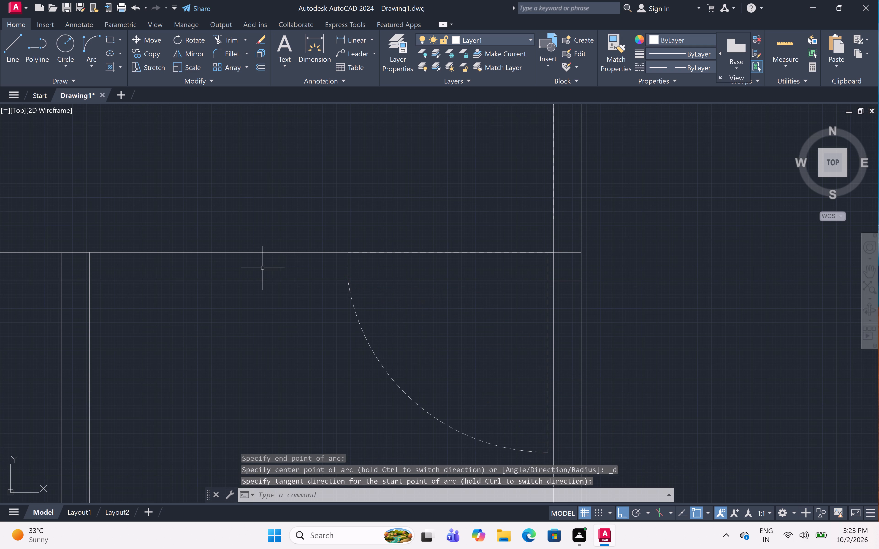
Draw a door-swing arc at the southeast room's northwest corner, from the leaf's east end to the opening's south jamb.
scroll(312, 255, "down", 4)
scroll(360, 213, "up", 1)
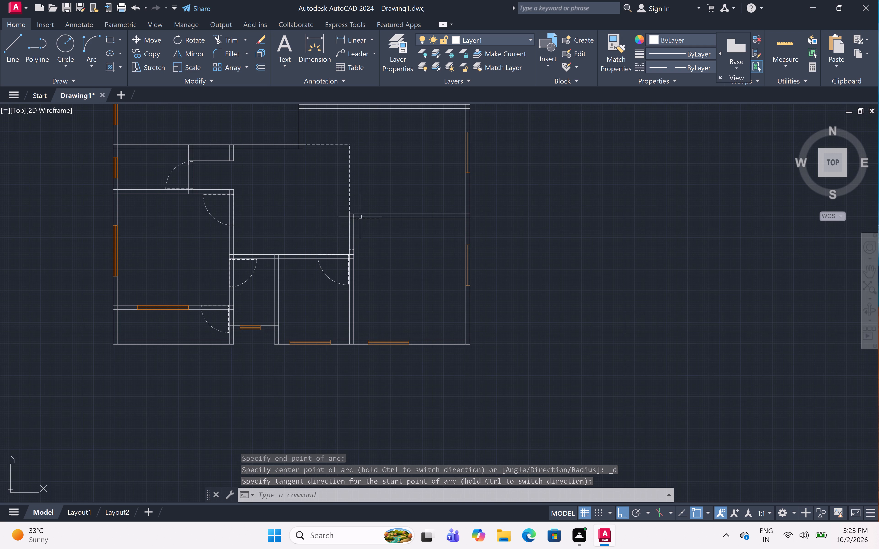
scroll(360, 213, "up", 3)
scroll(360, 213, "down", 2)
scroll(360, 213, "up", 1)
scroll(360, 213, "down", 1)
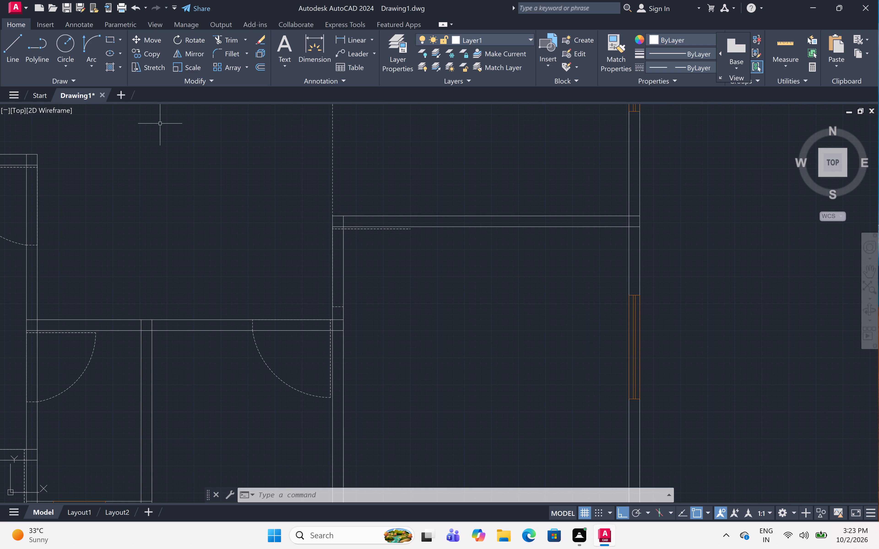
left_click(94, 35)
left_click(409, 232)
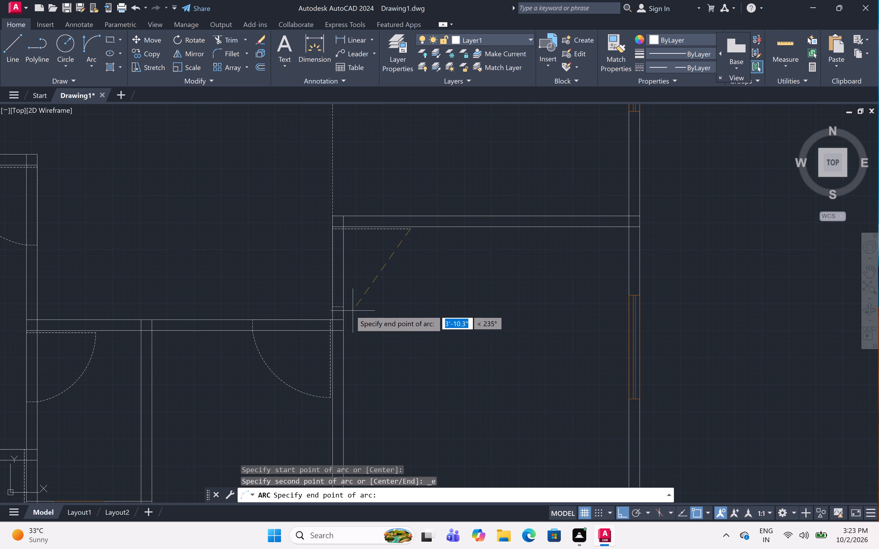
left_click(347, 309)
left_click(431, 338)
scroll(429, 322, "down", 2)
scroll(429, 322, "up", 1)
scroll(430, 289, "down", 3)
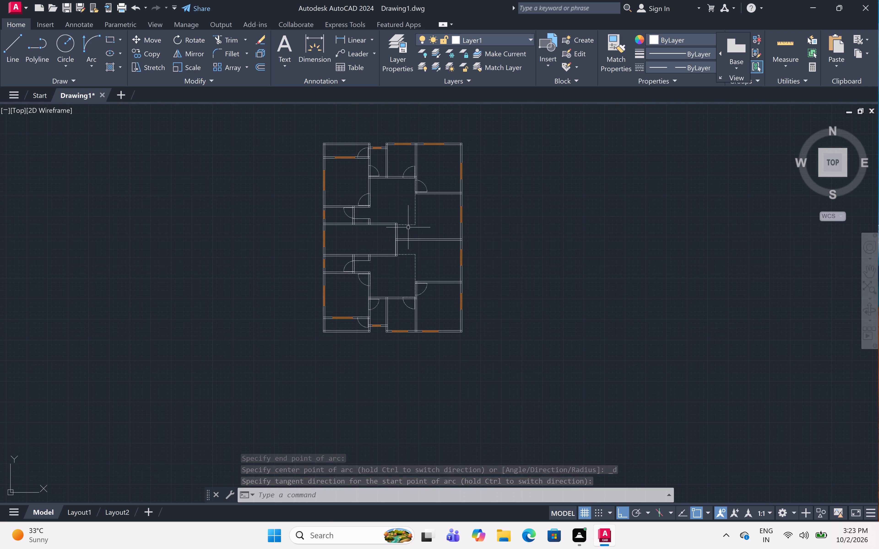
key("Escape")
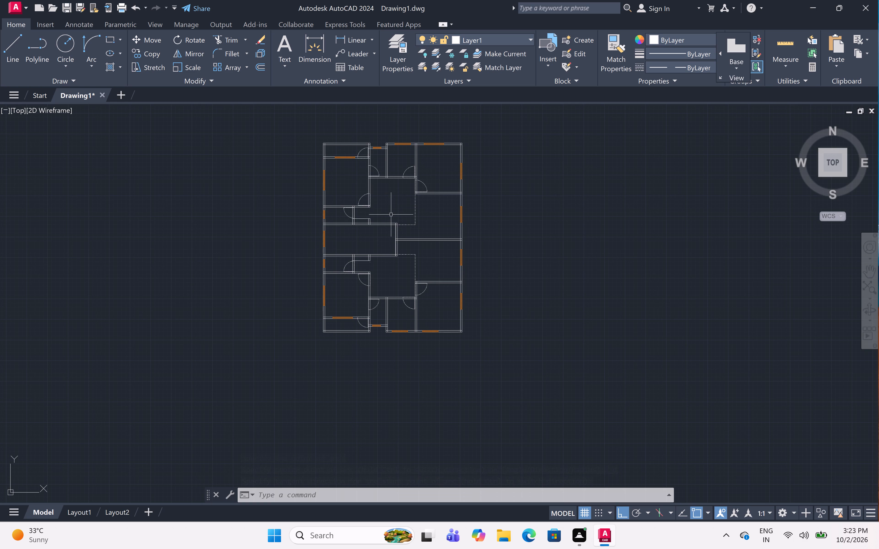
Offset the door leaf line in the shallow strip north of the northwest room by 1" toward the west.
key("o")
type("ff")
key("space")
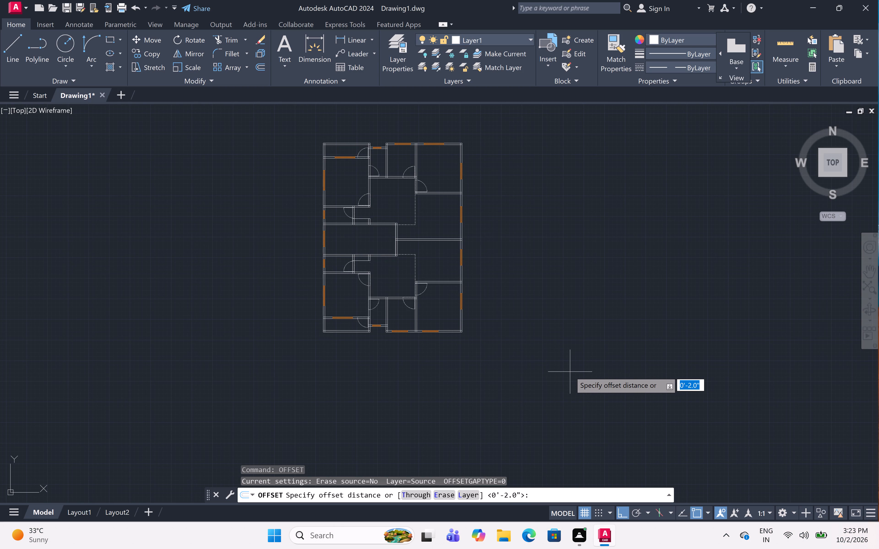
key("1")
key("shift+quotedbl")
key("space")
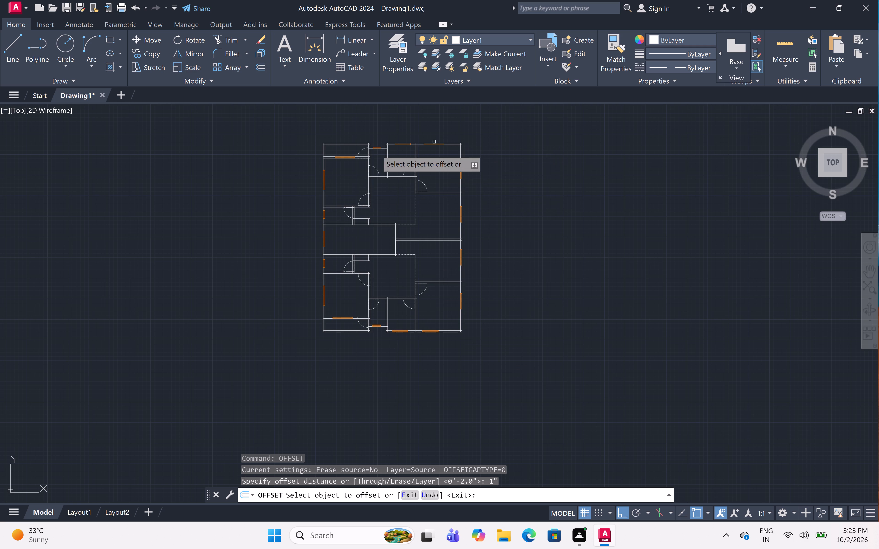
scroll(363, 136, "up", 2)
scroll(363, 136, "down", 1)
scroll(363, 136, "up", 1)
scroll(364, 136, "down", 5)
scroll(364, 136, "up", 2)
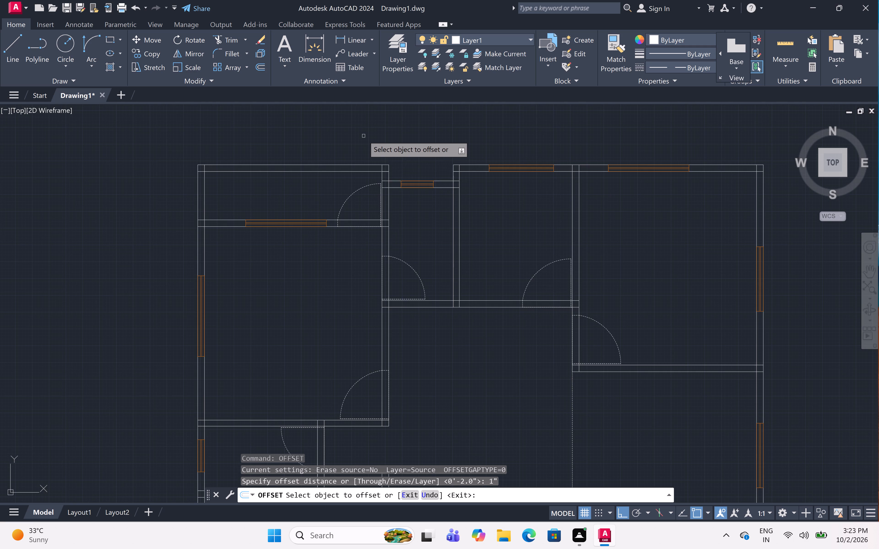
scroll(367, 202, "up", 2)
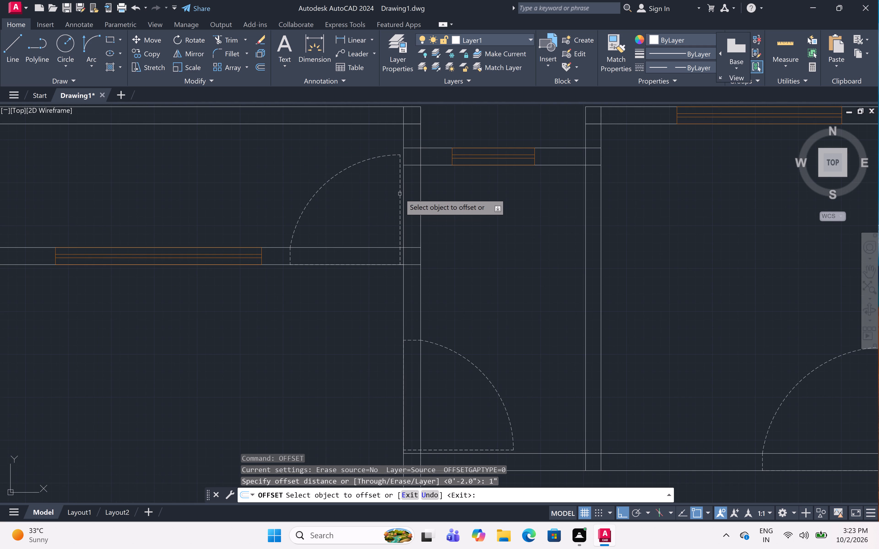
left_click(400, 194)
left_click(363, 201)
Offset the door leaf line in the narrow room east of the northwest room by 1" toward the north.
scroll(466, 204, "down", 3)
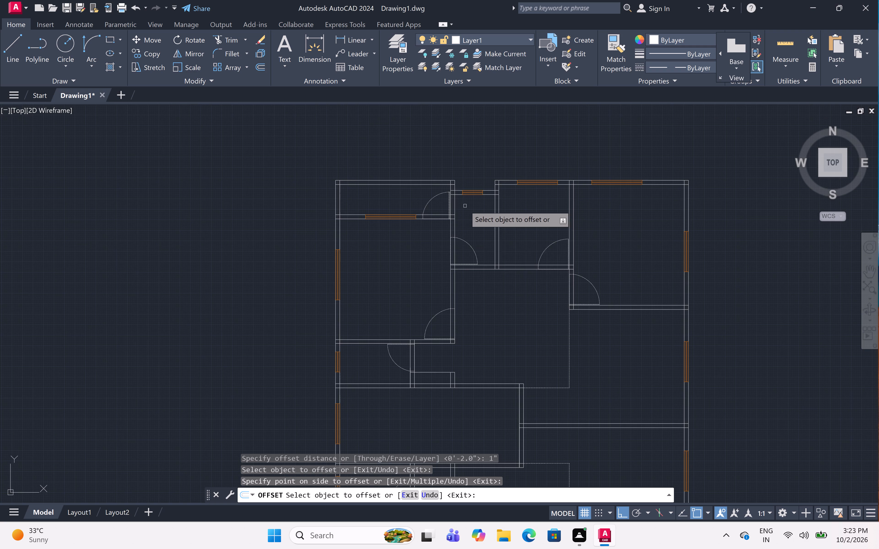
scroll(464, 265, "up", 4)
scroll(464, 265, "down", 1)
scroll(464, 265, "up", 1)
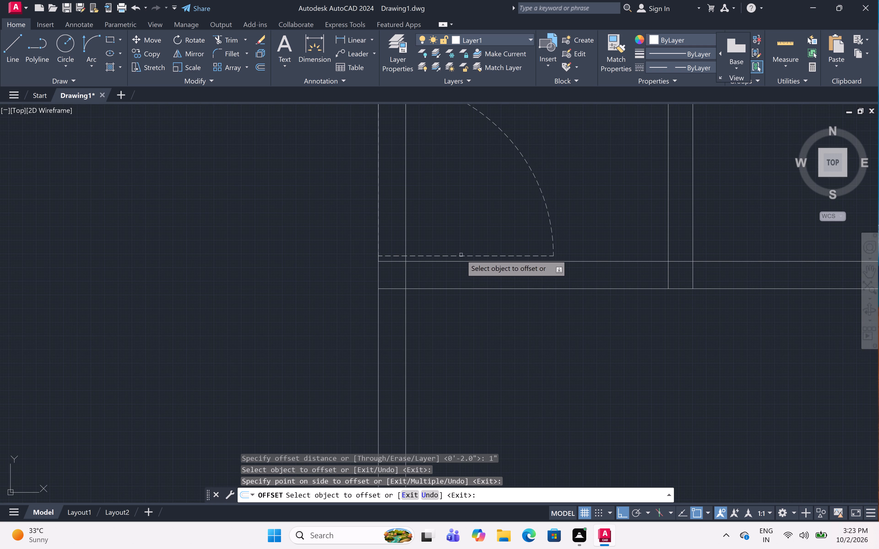
left_click_drag(461, 255, 463, 252)
left_click(470, 209)
Offset the door leaf line in the northern middle room by 1" toward the west.
scroll(457, 259, "down", 1)
scroll(457, 259, "up", 2)
scroll(457, 259, "down", 2)
scroll(457, 259, "up", 1)
scroll(457, 259, "down", 2)
scroll(457, 259, "up", 1)
scroll(457, 259, "down", 1)
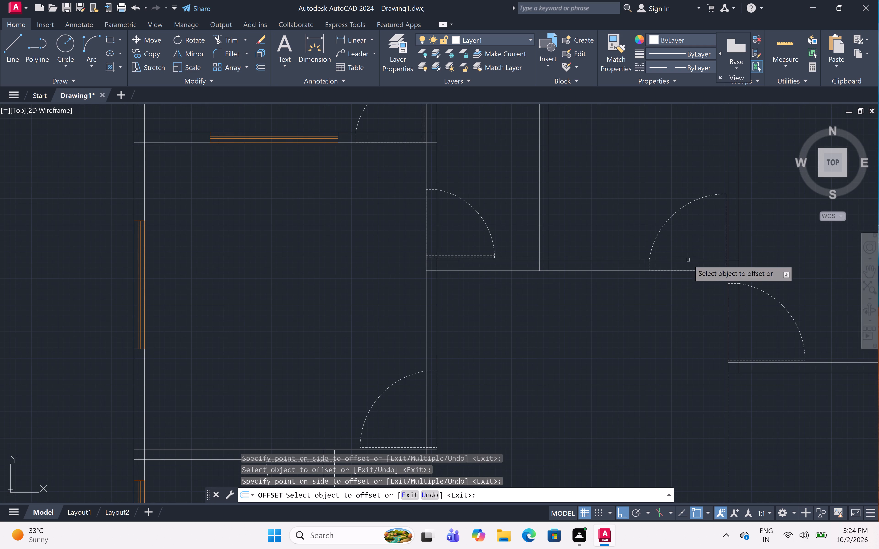
scroll(748, 191, "up", 1)
scroll(748, 191, "down", 1)
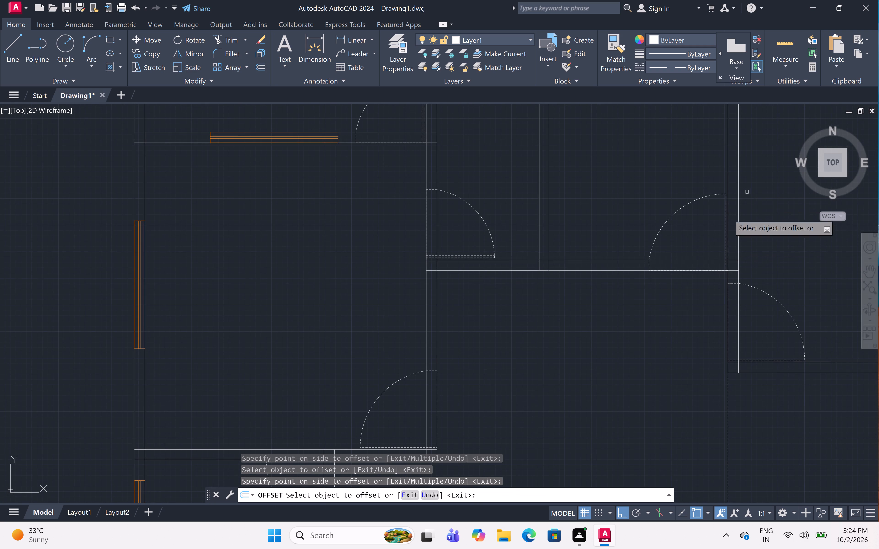
scroll(726, 215, "up", 3)
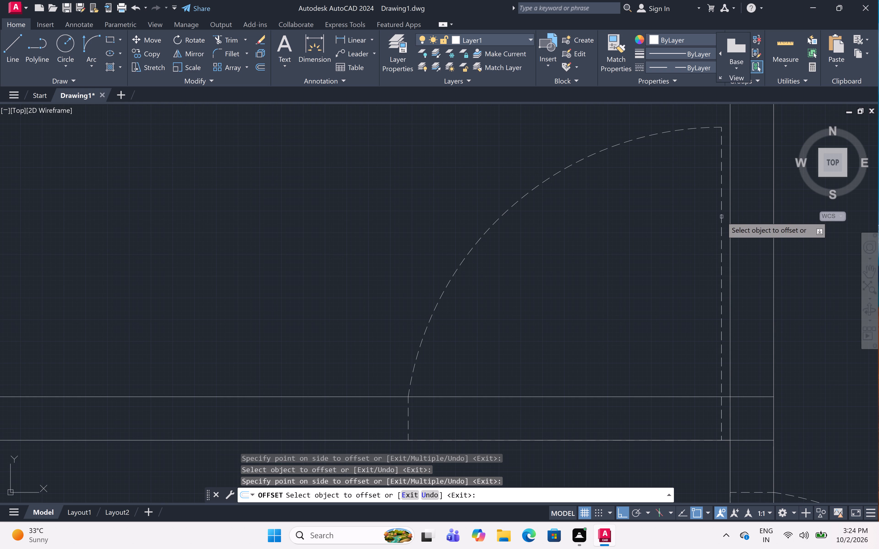
left_click(722, 217)
left_click(620, 231)
Offset the door leaf line at the northwest room's southeast corner by 1" toward the north.
scroll(631, 224, "down", 5)
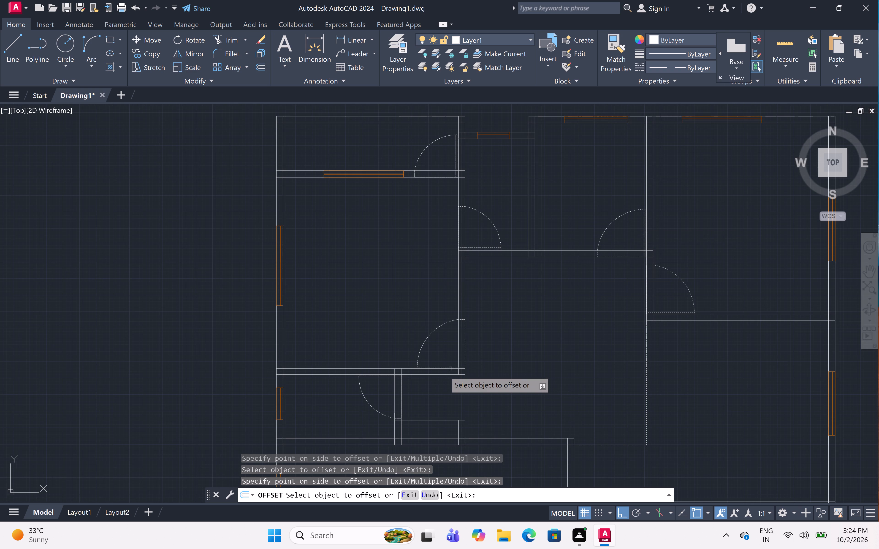
scroll(445, 353, "up", 4)
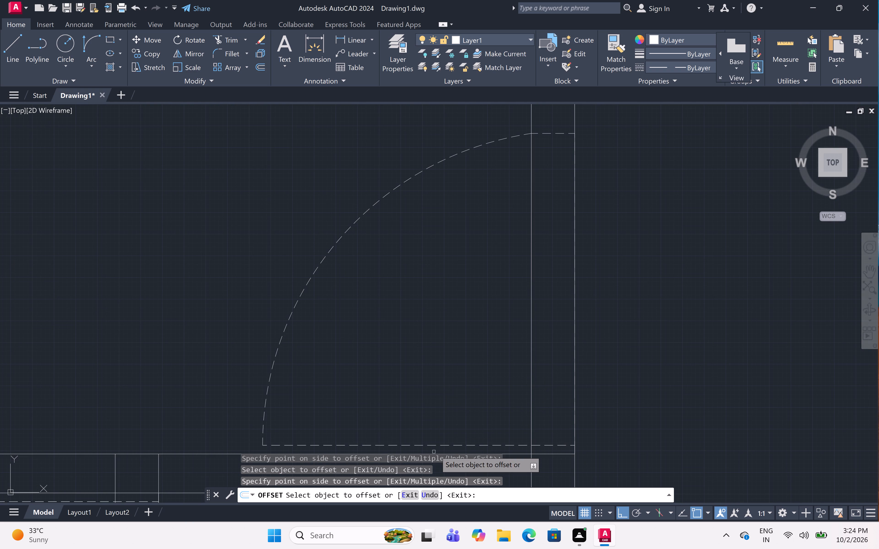
left_click(441, 445)
left_click(444, 381)
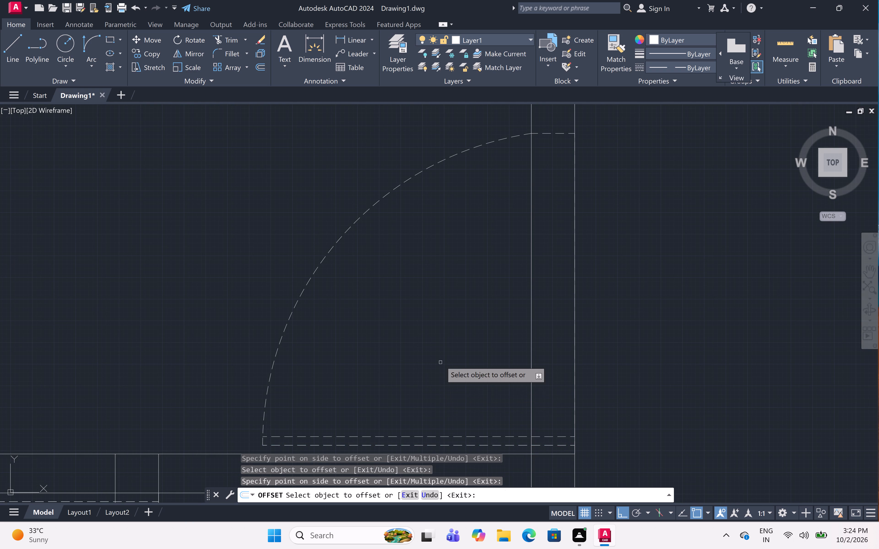
Offset the door leaf line at the northeast room's southwest corner by 1" toward the north.
scroll(441, 361, "down", 5)
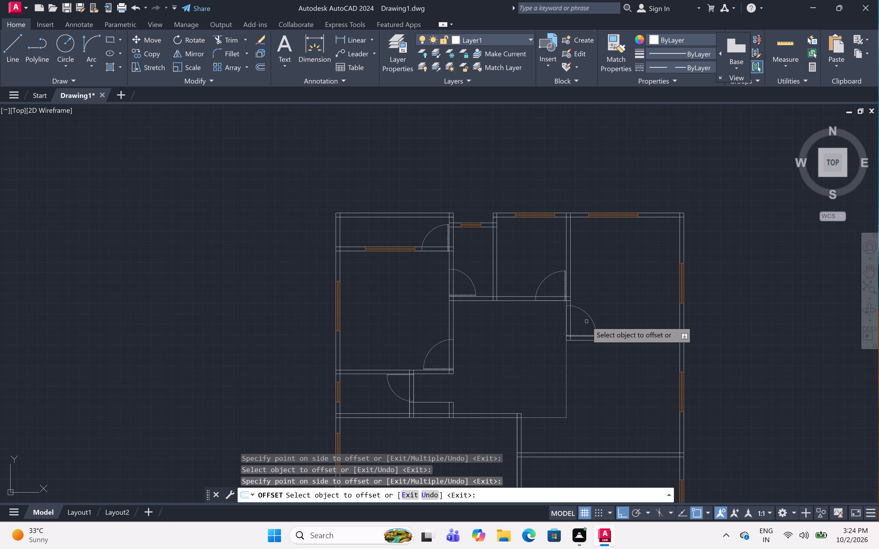
scroll(570, 338, "up", 9)
scroll(570, 338, "down", 1)
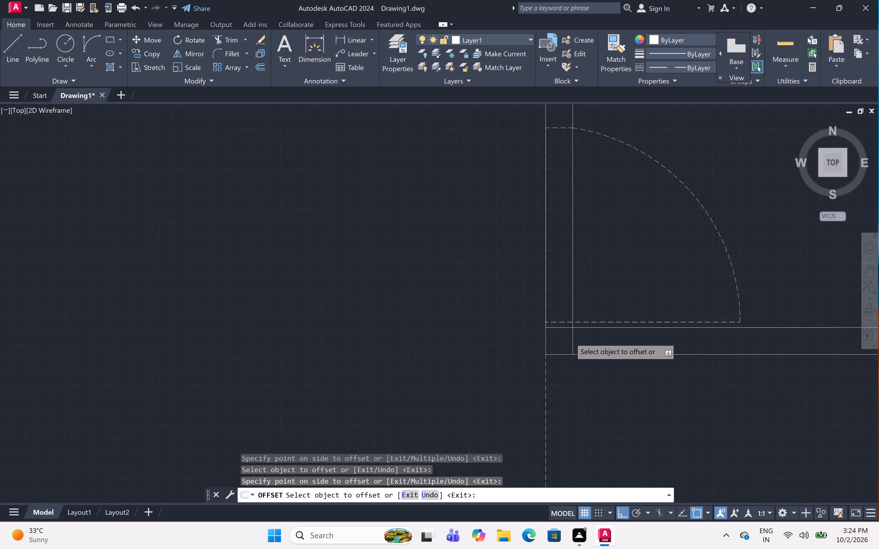
left_click(592, 313)
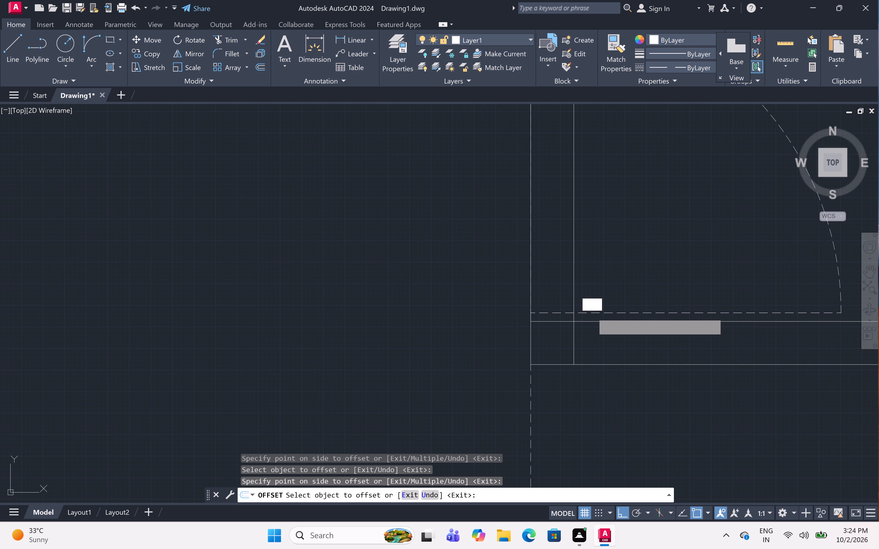
left_click(589, 267)
Offset the door leaf line in the small room south of the northwest room by 1" toward the south.
scroll(585, 267, "up", 2)
scroll(585, 267, "down", 5)
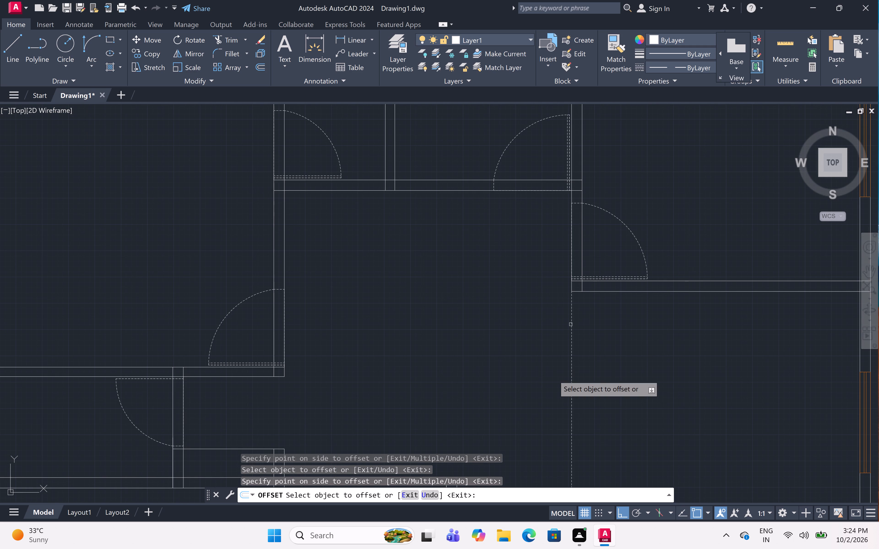
scroll(552, 326, "down", 1)
scroll(552, 326, "up", 1)
scroll(552, 326, "down", 1)
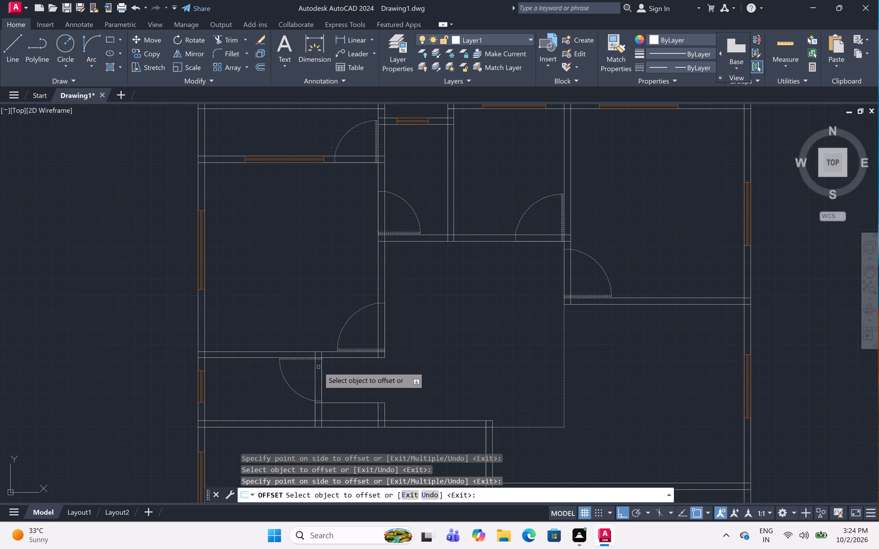
scroll(283, 360, "up", 1)
scroll(283, 360, "down", 2)
scroll(283, 360, "up", 1)
scroll(283, 360, "down", 2)
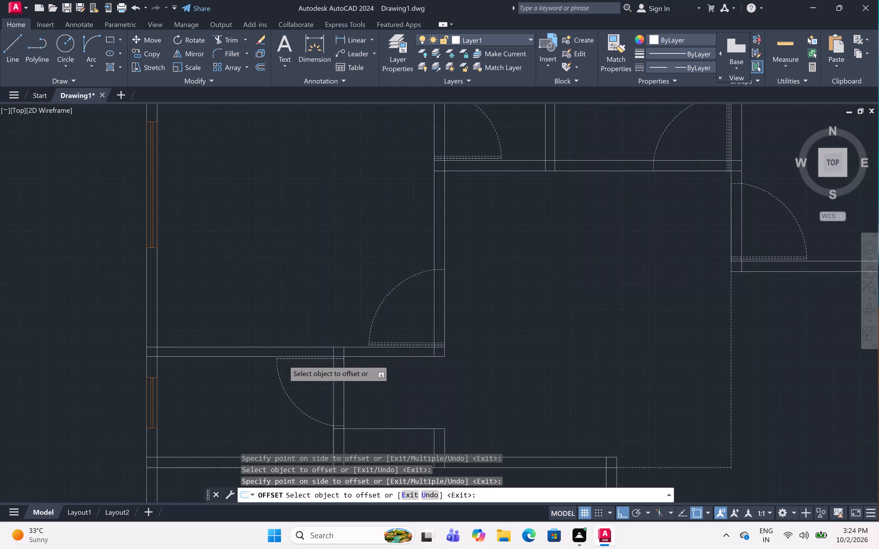
scroll(298, 366, "down", 1)
scroll(298, 366, "up", 3)
scroll(298, 366, "down", 1)
scroll(298, 366, "up", 1)
scroll(298, 366, "down", 1)
scroll(298, 366, "up", 5)
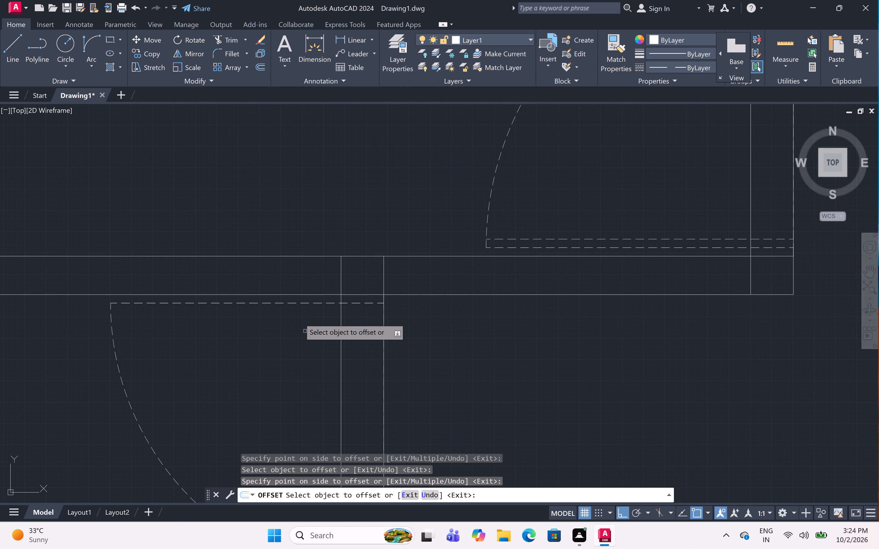
left_click(304, 303)
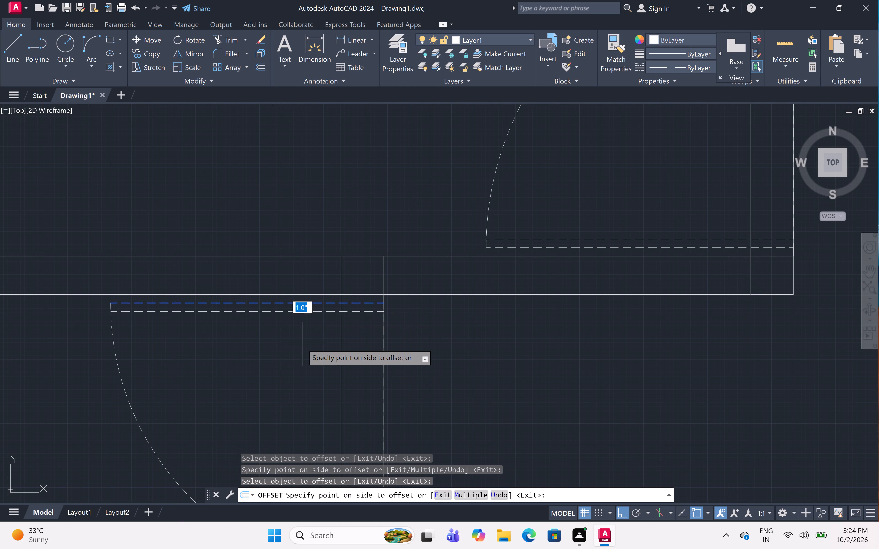
left_click(302, 345)
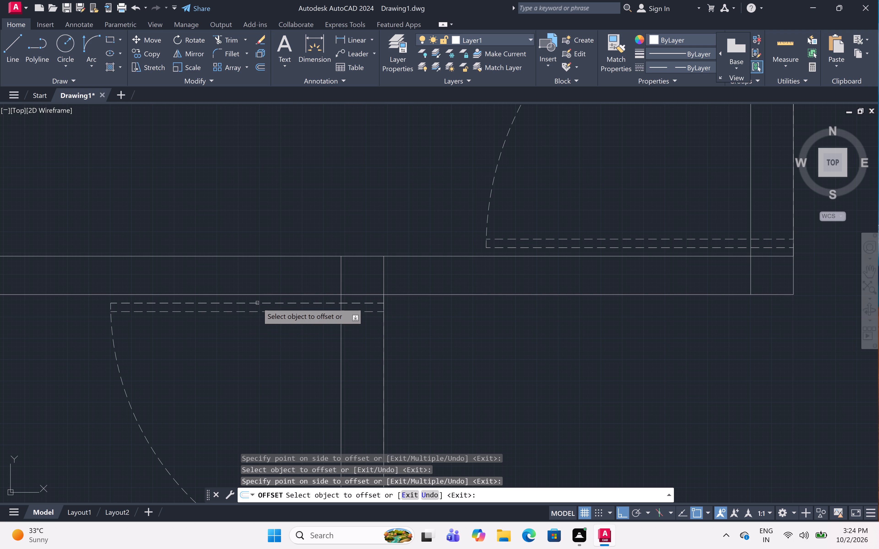
scroll(212, 299, "down", 1)
scroll(212, 299, "up", 1)
scroll(212, 299, "down", 6)
scroll(212, 299, "up", 3)
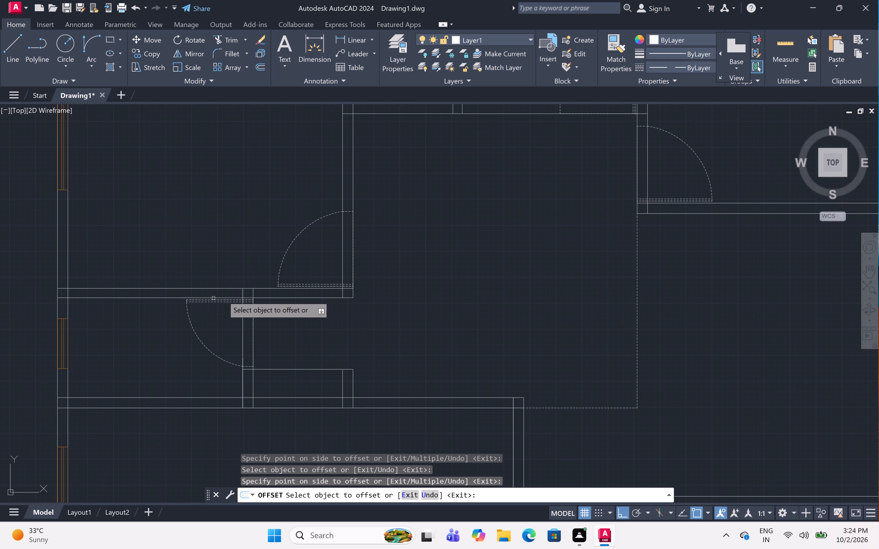
Offset the door leaf line in the small room north of the southwest room by 1" toward the north.
scroll(232, 296, "down", 1)
scroll(257, 297, "down", 1)
scroll(322, 334, "down", 2)
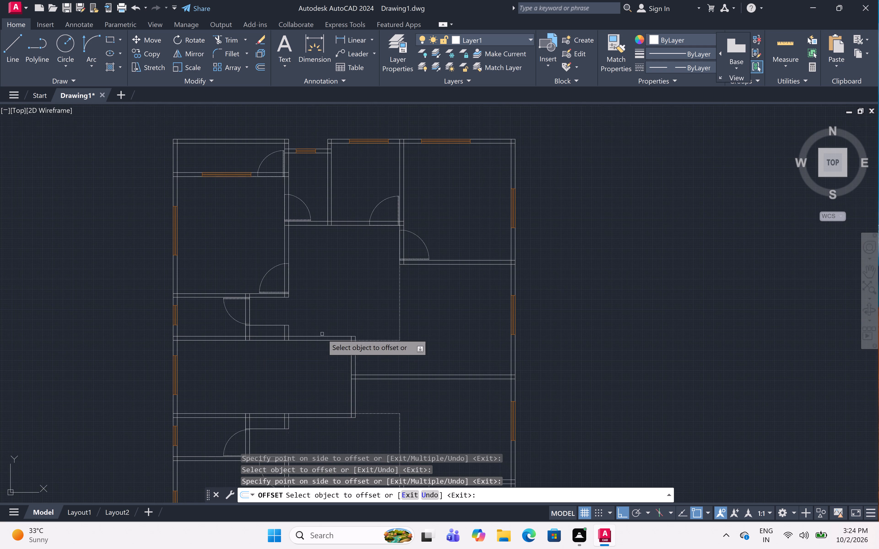
scroll(290, 377, "up", 3)
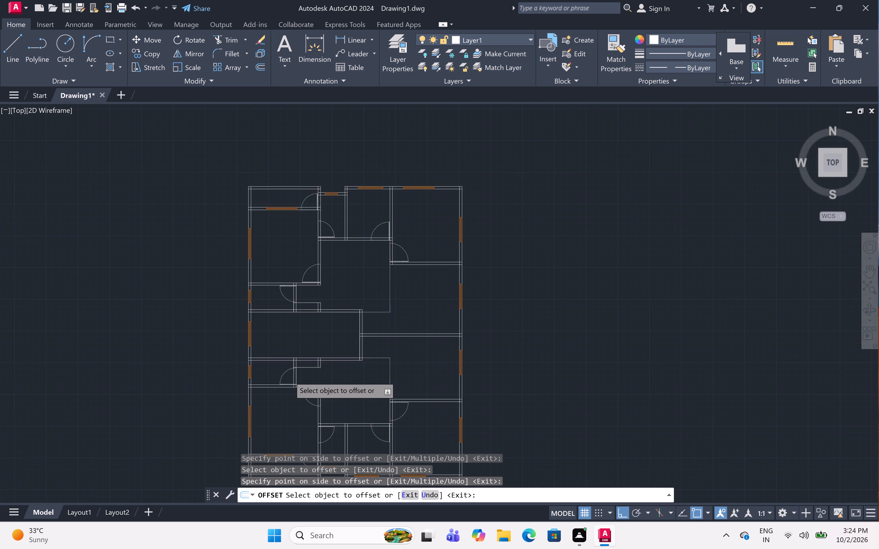
scroll(290, 377, "up", 1)
scroll(290, 377, "down", 4)
scroll(290, 377, "up", 1)
scroll(290, 377, "down", 2)
scroll(290, 377, "up", 6)
scroll(288, 380, "down", 1)
scroll(288, 380, "up", 1)
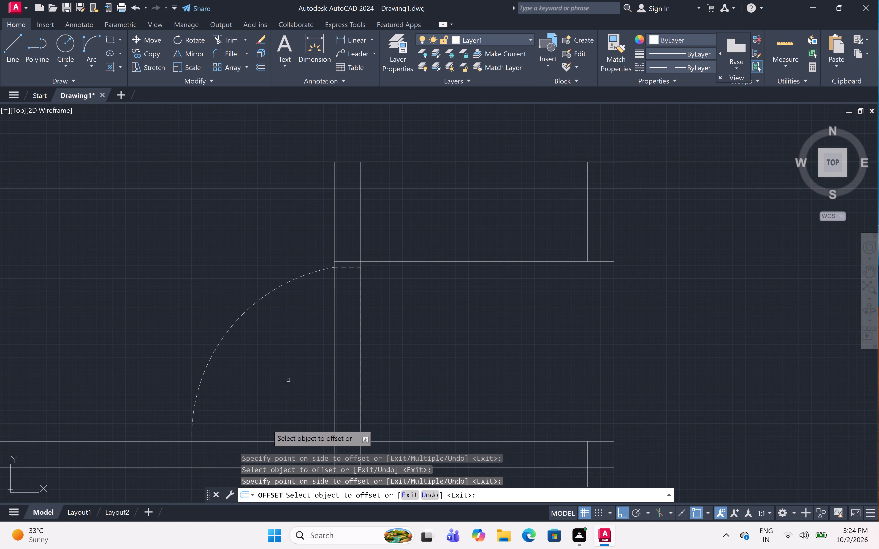
left_click(266, 434)
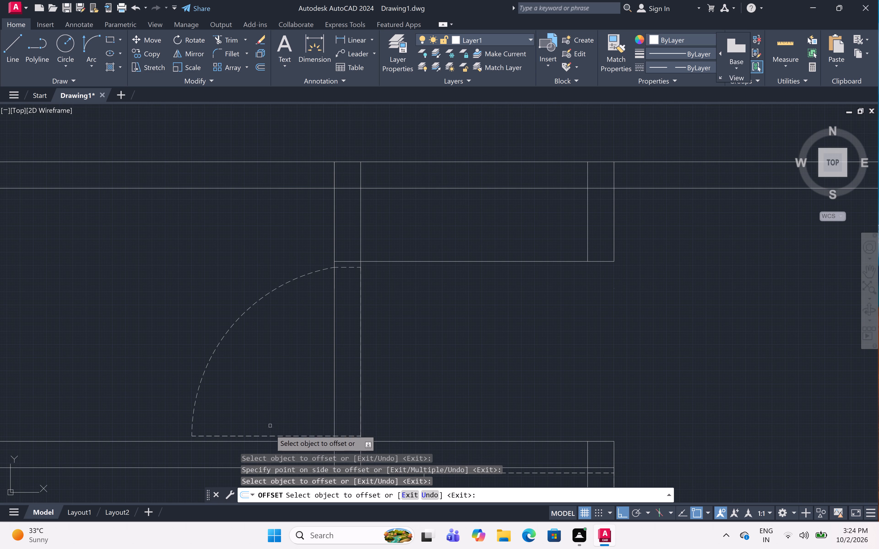
left_click_drag(271, 435, 272, 431)
left_click(278, 395)
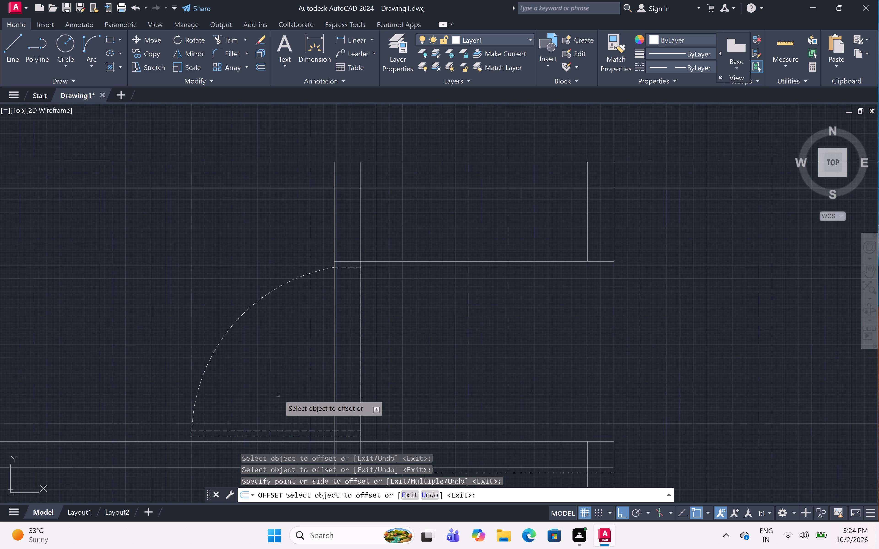
Offset the door leaf line at the southwest room's northeast corner by 1" toward the south.
scroll(278, 394, "down", 1)
scroll(278, 394, "up", 1)
scroll(278, 394, "down", 2)
scroll(346, 324, "down", 2)
scroll(345, 325, "up", 1)
scroll(345, 325, "down", 1)
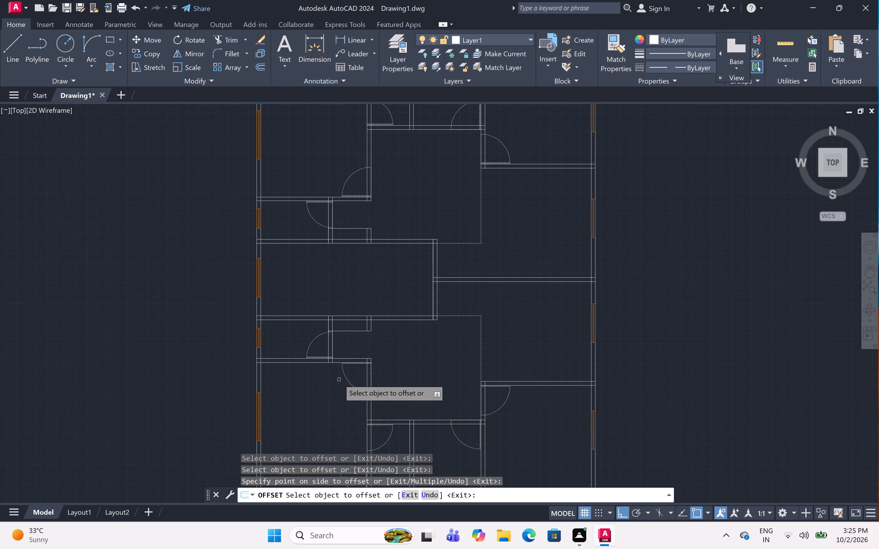
scroll(363, 373, "down", 2)
scroll(363, 373, "up", 3)
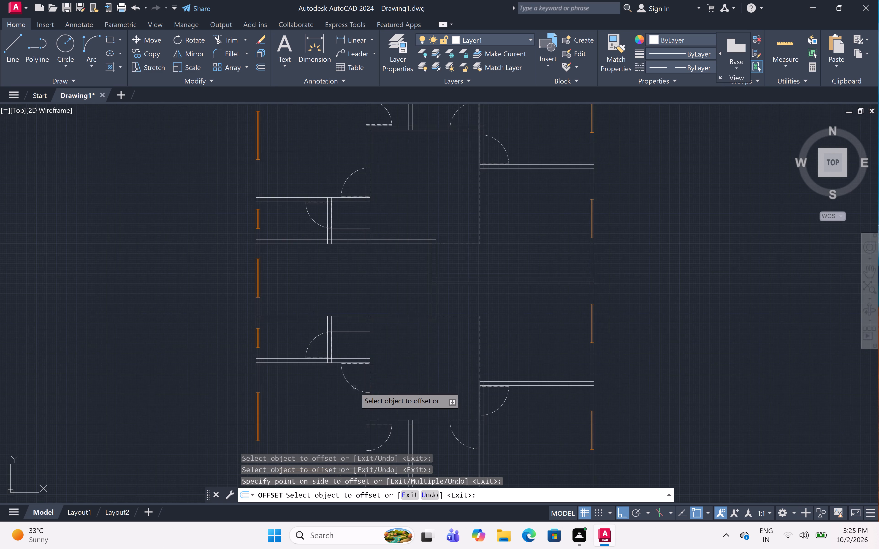
scroll(354, 387, "up", 3)
scroll(356, 382, "down", 2)
scroll(356, 382, "up", 4)
scroll(356, 382, "down", 1)
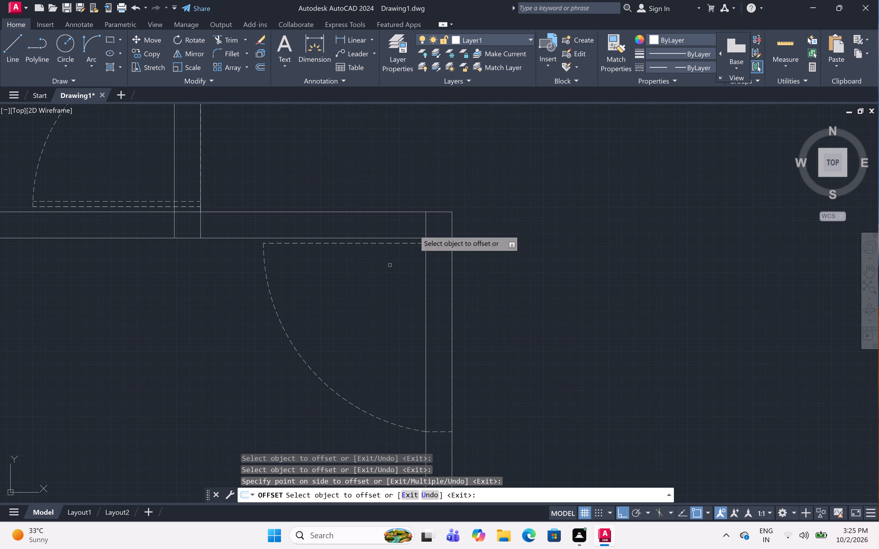
left_click(406, 243)
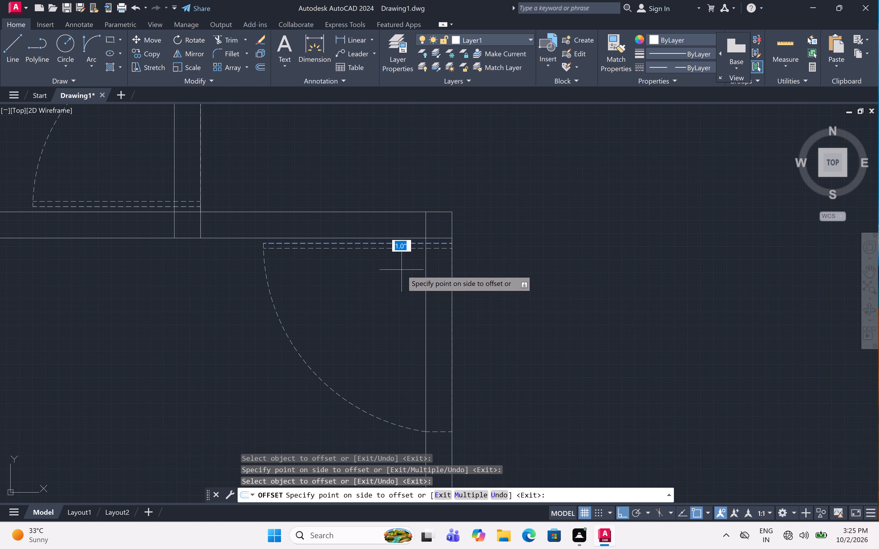
left_click(402, 273)
Offset the door leaf line in the narrow room between the southwest and southern middle rooms by 1" toward the south.
scroll(396, 263, "down", 3)
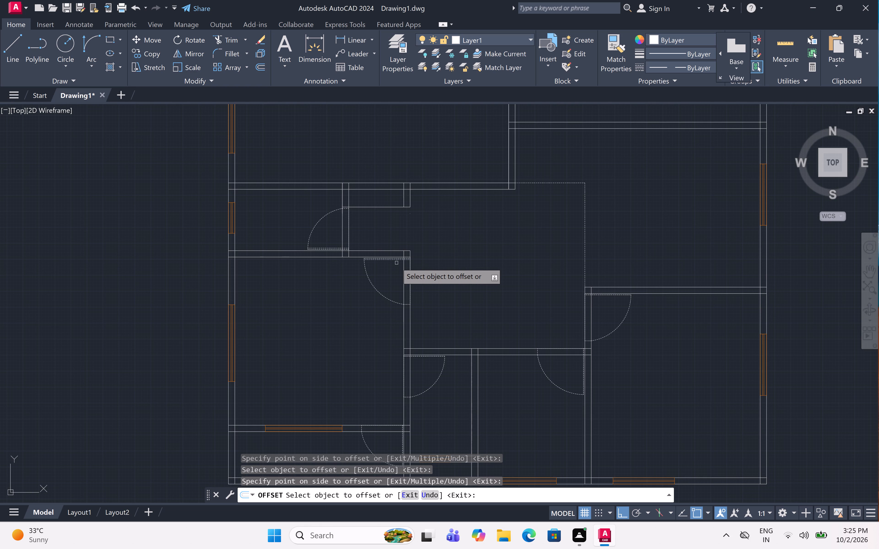
scroll(411, 376, "up", 1)
scroll(411, 376, "down", 1)
scroll(411, 376, "up", 2)
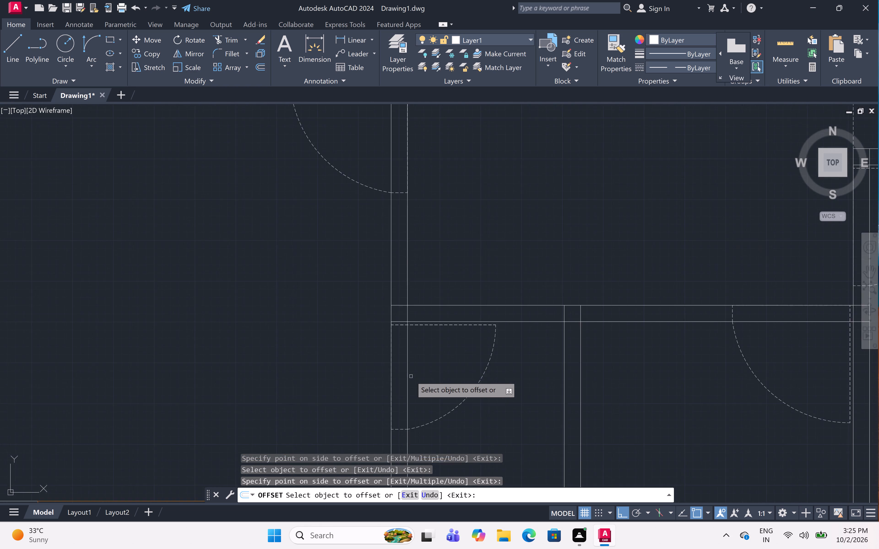
scroll(411, 376, "down", 2)
scroll(411, 376, "up", 2)
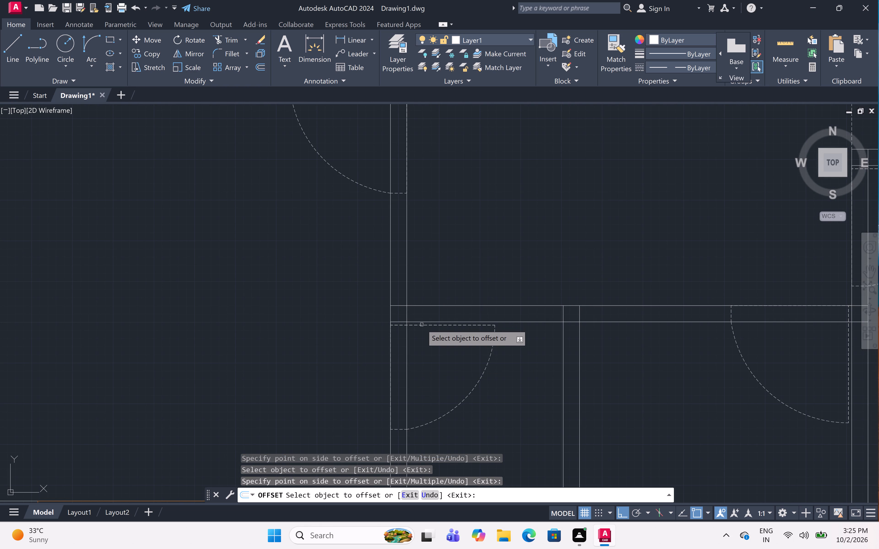
left_click(422, 325)
left_click(421, 353)
Offset the door leaf line in the shallow room at the plan's southwest corner by 1" toward the west.
scroll(424, 255, "down", 2)
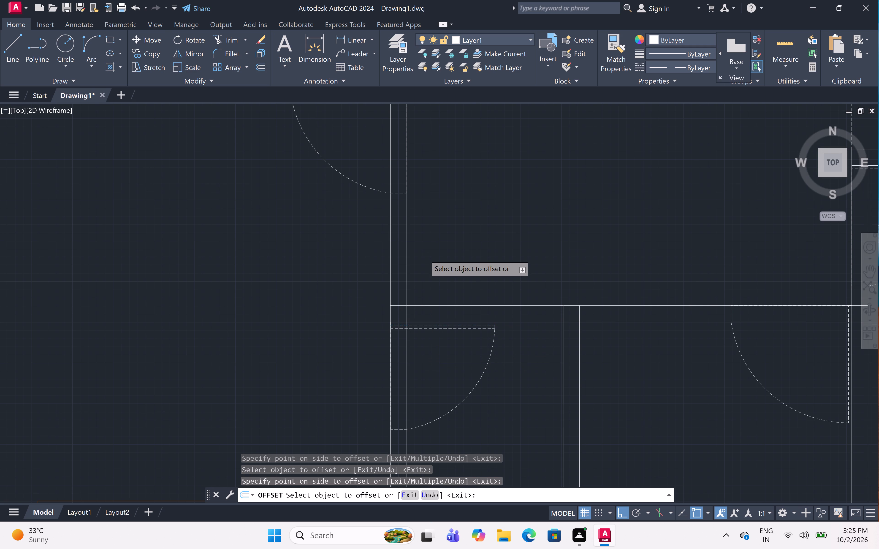
scroll(384, 376, "up", 1)
scroll(384, 376, "down", 1)
scroll(384, 376, "up", 4)
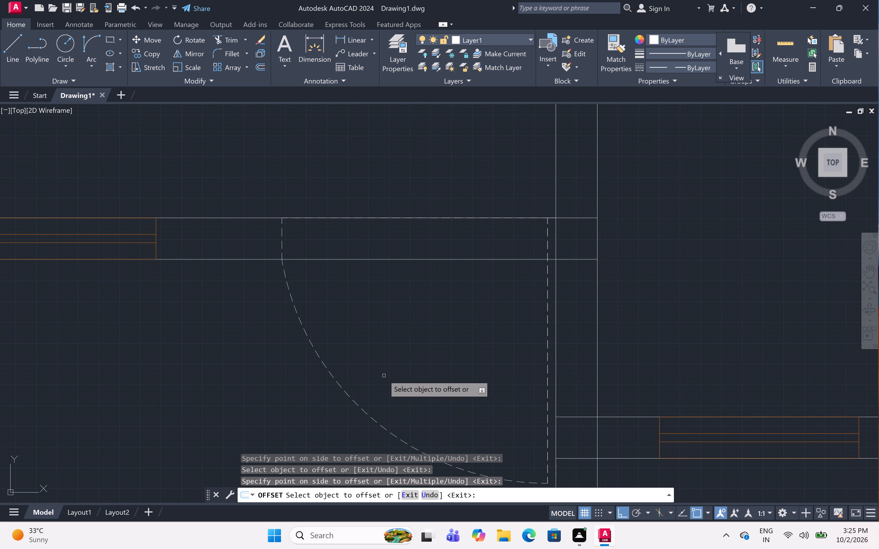
left_click(548, 335)
left_click(445, 338)
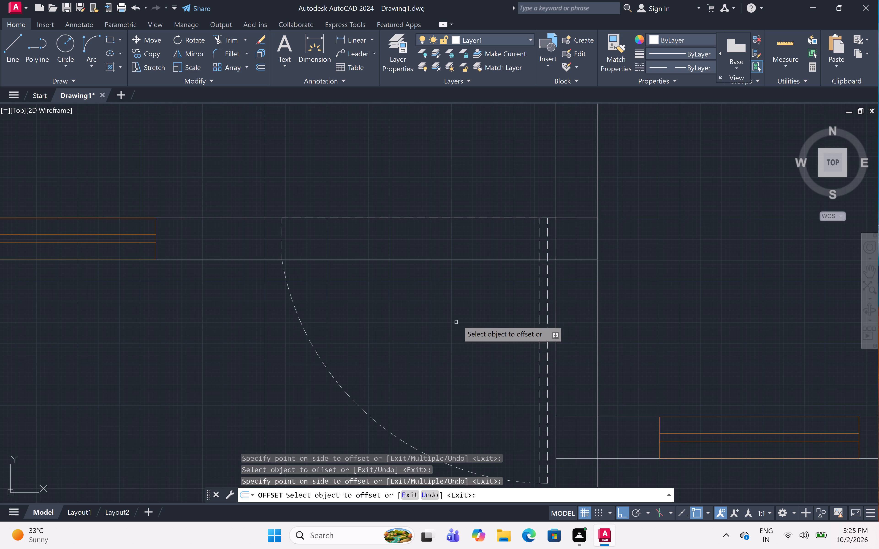
Offset the door leaf line in the southern middle room by 1" toward the west.
scroll(457, 320, "down", 4)
scroll(618, 263, "down", 1)
scroll(618, 263, "up", 1)
scroll(618, 263, "down", 1)
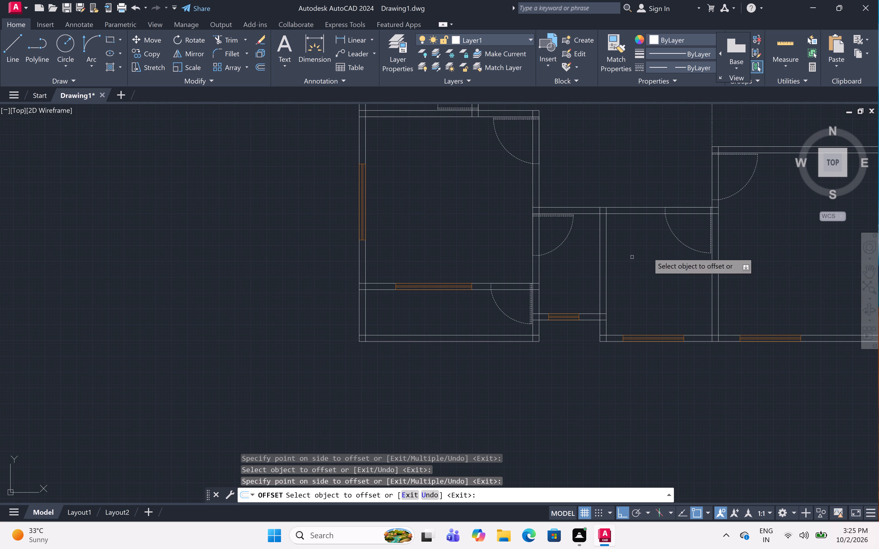
scroll(733, 193, "up", 1)
scroll(733, 193, "down", 2)
scroll(733, 193, "up", 2)
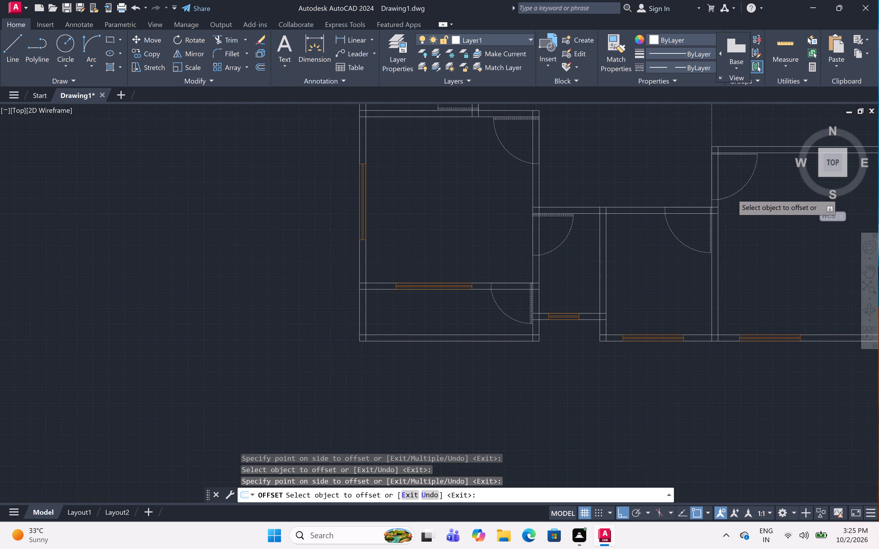
scroll(727, 202, "up", 1)
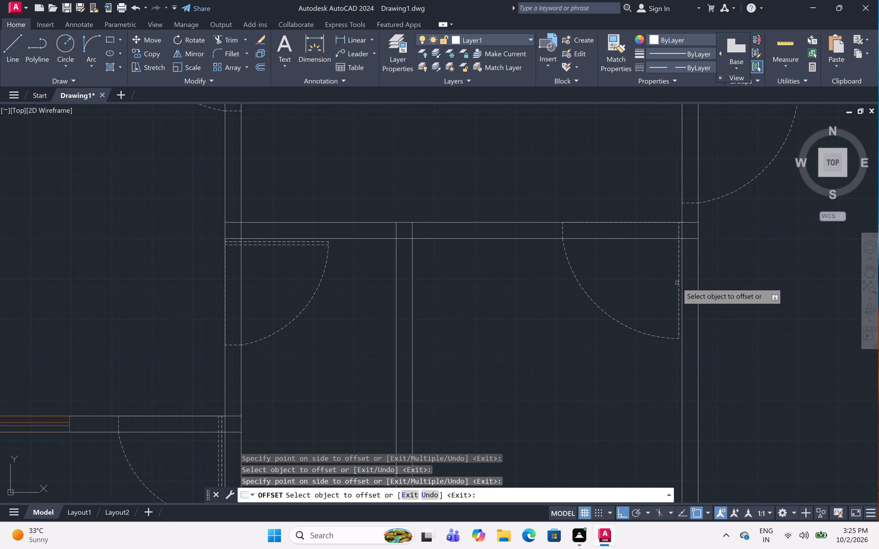
left_click(678, 283)
left_click(653, 285)
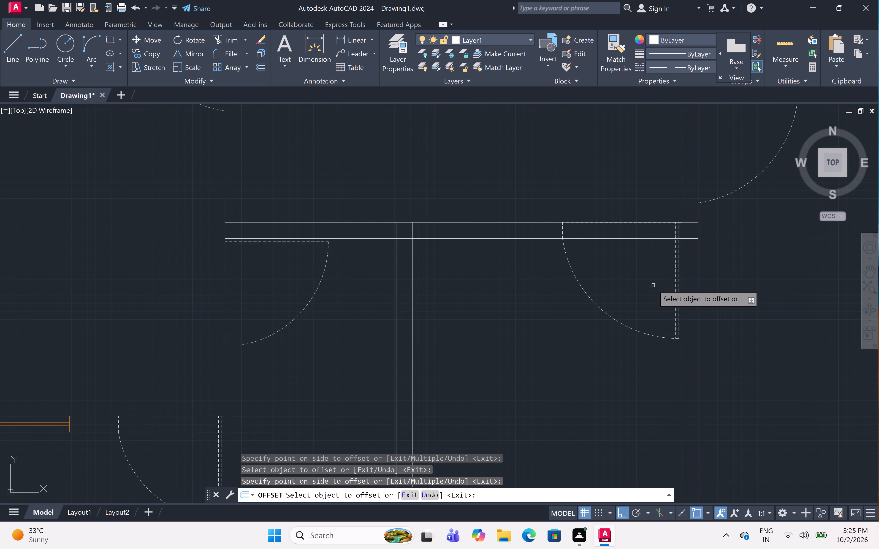
Offset the door leaf line at the southeast room's northwest corner by 1" toward the south.
scroll(653, 285, "down", 1)
scroll(707, 151, "up", 1)
scroll(707, 151, "down", 2)
scroll(706, 151, "up", 2)
scroll(709, 149, "down", 1)
scroll(709, 149, "up", 1)
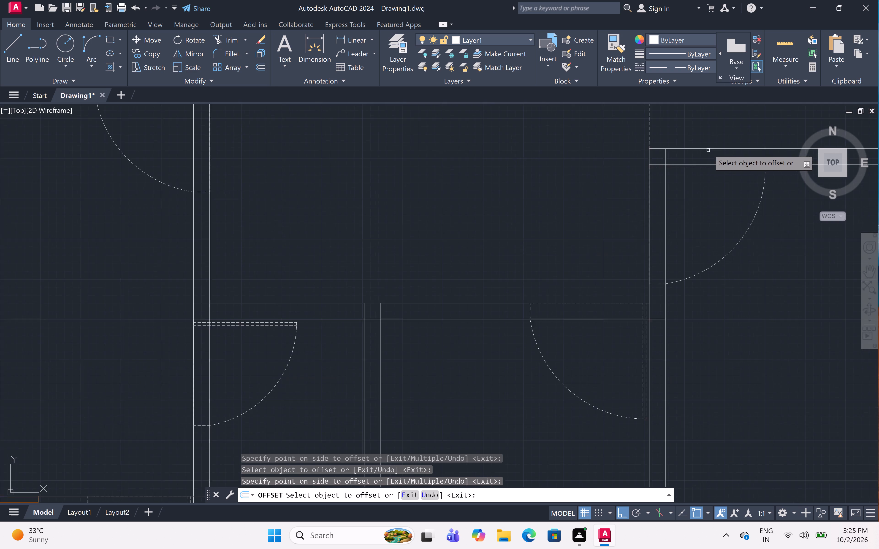
scroll(712, 146, "up", 1)
scroll(722, 138, "down", 1)
scroll(722, 138, "up", 2)
scroll(722, 138, "down", 1)
scroll(722, 138, "up", 1)
scroll(722, 138, "down", 2)
scroll(722, 138, "up", 3)
scroll(722, 138, "down", 1)
scroll(722, 138, "up", 1)
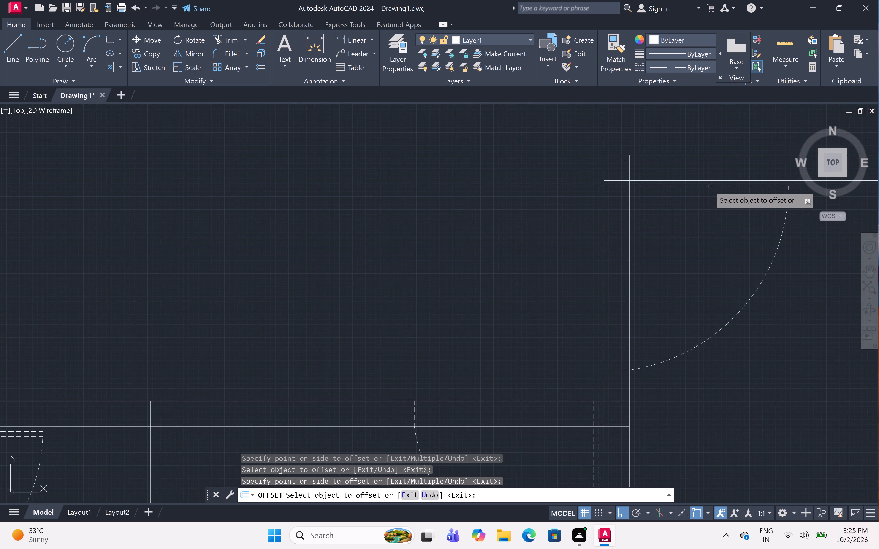
left_click(710, 186)
left_click(708, 244)
Check the doors across the whole floor plan for leaf lines still missing their offset.
scroll(510, 236, "up", 1)
scroll(510, 236, "down", 1)
scroll(510, 236, "up", 1)
scroll(510, 236, "down", 1)
scroll(510, 236, "up", 4)
scroll(510, 236, "down", 2)
scroll(510, 236, "up", 3)
scroll(510, 236, "down", 1)
scroll(510, 236, "up", 2)
scroll(510, 236, "down", 3)
scroll(510, 236, "up", 4)
scroll(510, 236, "down", 1)
scroll(510, 236, "up", 2)
scroll(511, 235, "down", 1)
scroll(511, 235, "up", 4)
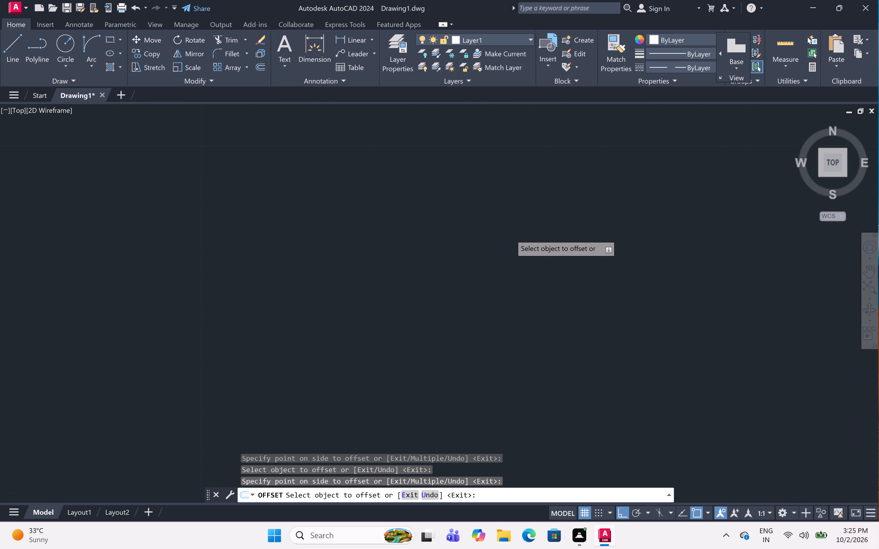
scroll(511, 235, "up", 5)
scroll(511, 235, "down", 4)
scroll(511, 235, "up", 3)
scroll(511, 235, "down", 10)
scroll(511, 234, "up", 1)
scroll(511, 234, "down", 2)
scroll(511, 234, "up", 4)
scroll(511, 234, "down", 1)
scroll(511, 234, "up", 1)
scroll(511, 234, "down", 3)
scroll(511, 234, "up", 1)
scroll(511, 234, "down", 6)
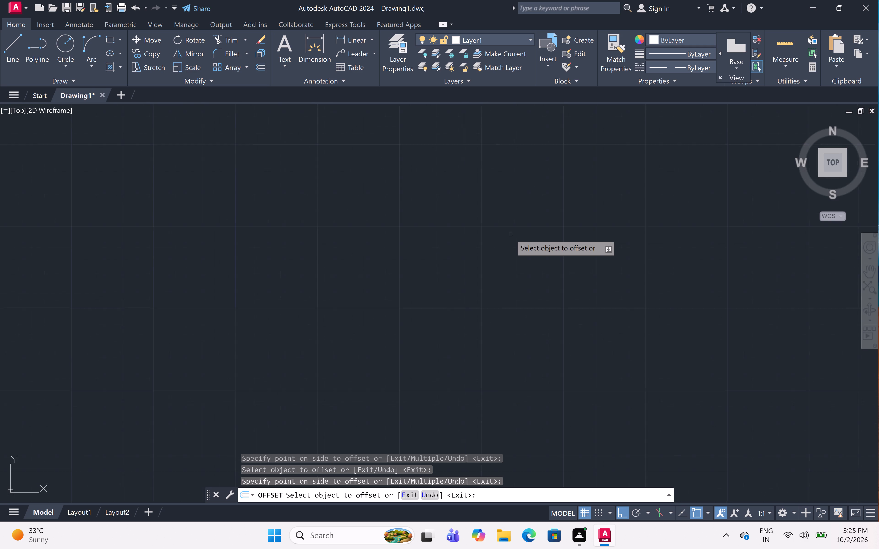
scroll(510, 234, "down", 7)
scroll(510, 234, "up", 4)
scroll(510, 234, "down", 4)
scroll(510, 234, "up", 1)
scroll(510, 234, "down", 1)
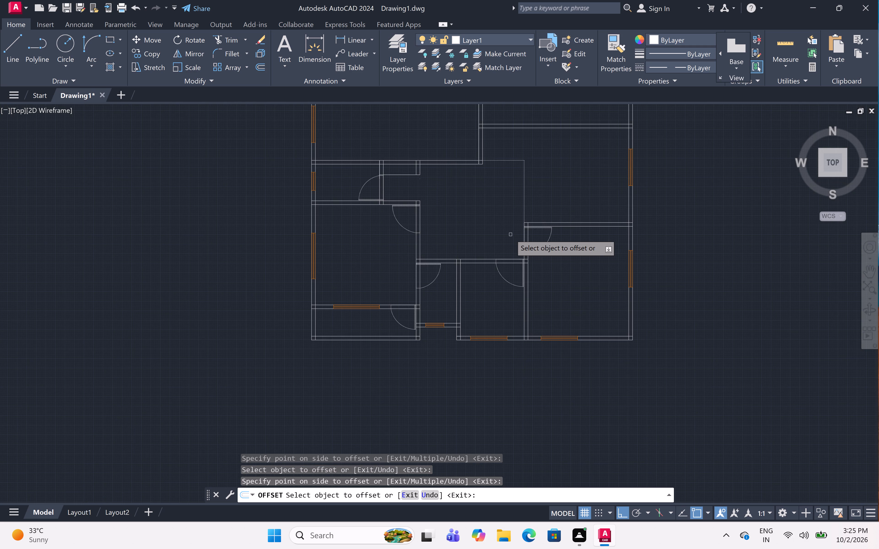
scroll(510, 234, "down", 1)
scroll(518, 261, "up", 2)
scroll(518, 260, "down", 1)
scroll(518, 259, "up", 3)
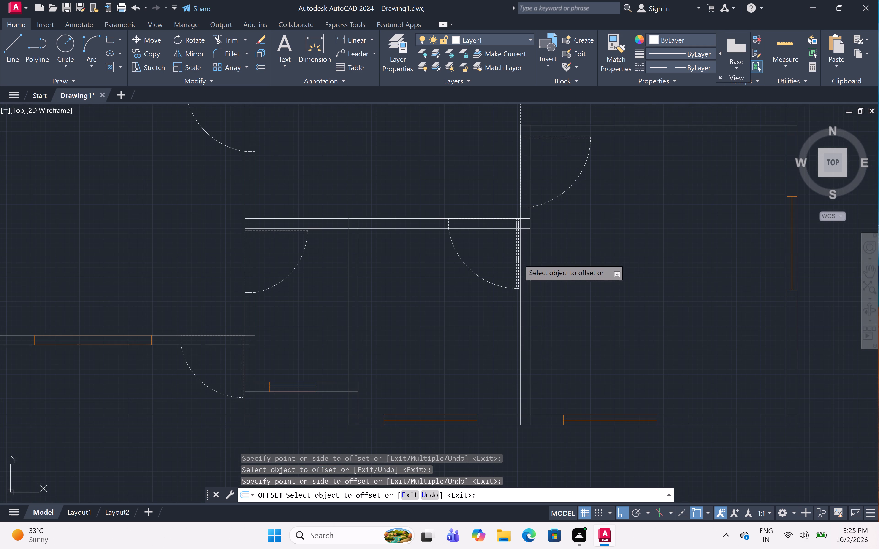
scroll(517, 248, "down", 1)
scroll(517, 248, "up", 1)
scroll(517, 248, "down", 6)
scroll(517, 248, "up", 2)
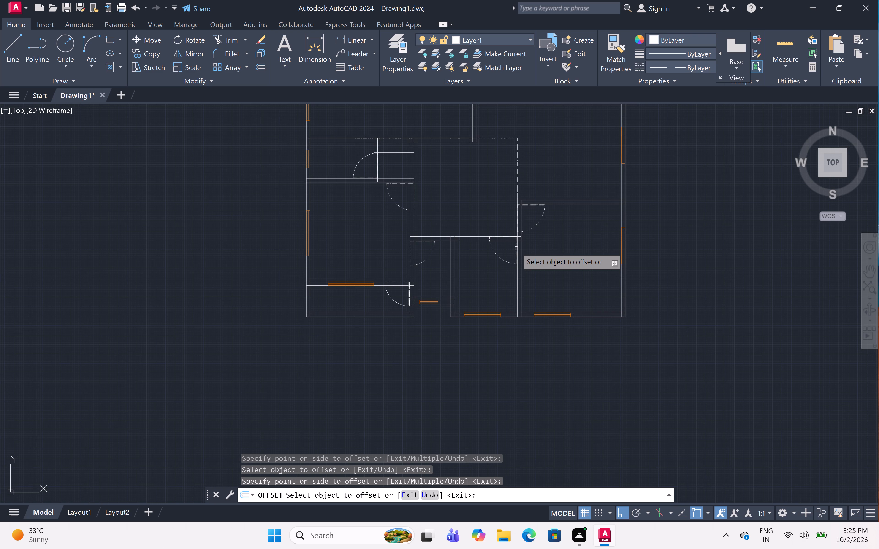
scroll(515, 228, "down", 1)
scroll(515, 228, "up", 3)
scroll(515, 218, "down", 1)
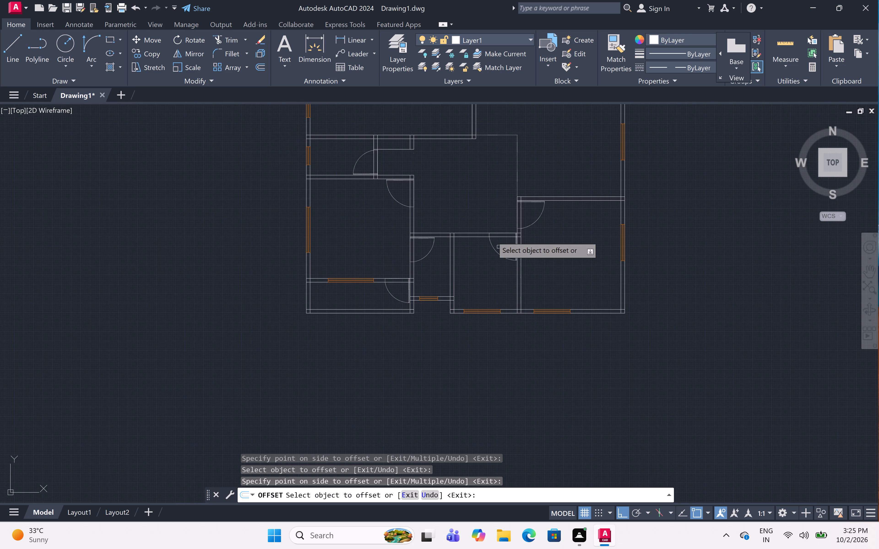
scroll(490, 229, "down", 5)
scroll(492, 228, "up", 1)
scroll(492, 228, "down", 1)
middle_click_drag(492, 228, 493, 238)
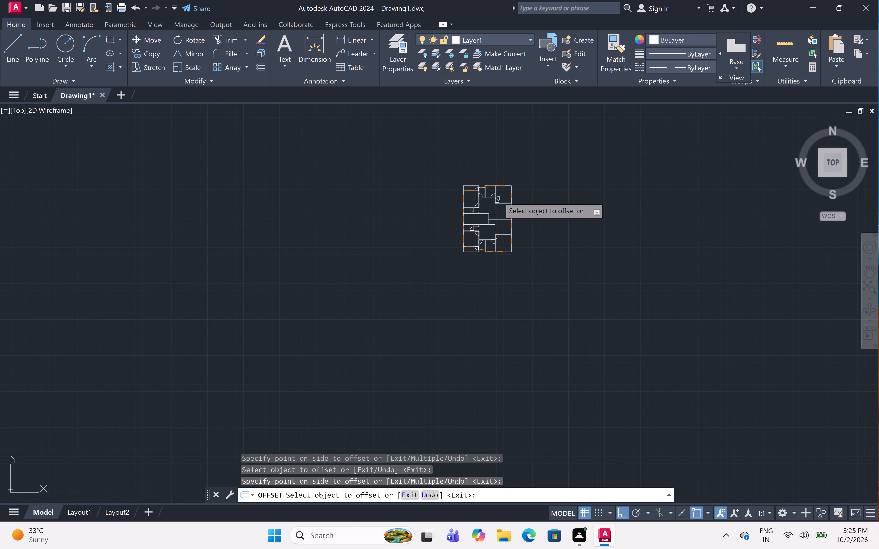
scroll(499, 197, "up", 7)
scroll(499, 197, "down", 1)
scroll(480, 220, "down", 2)
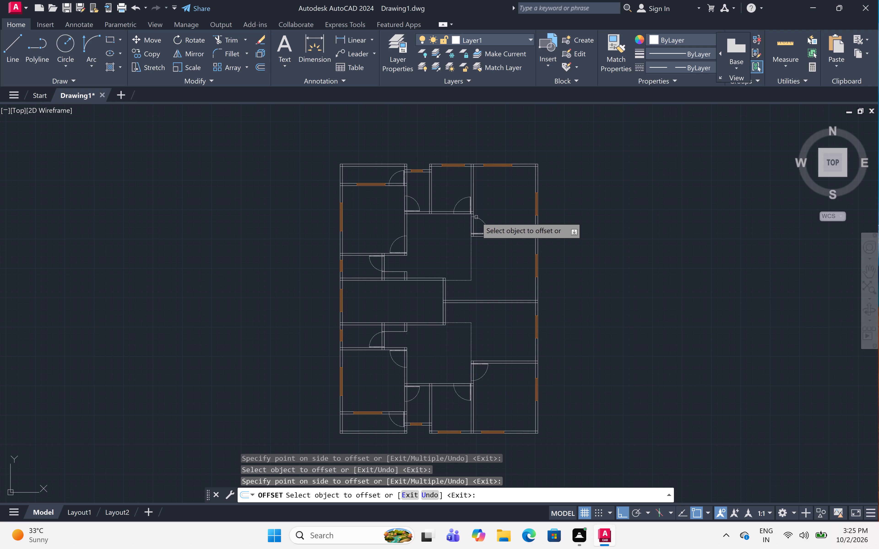
scroll(400, 175, "up", 1)
scroll(400, 184, "down", 2)
scroll(400, 184, "up", 1)
scroll(400, 184, "down", 1)
scroll(400, 184, "up", 3)
scroll(400, 184, "down", 1)
scroll(401, 190, "up", 4)
scroll(401, 190, "down", 3)
scroll(401, 190, "up", 1)
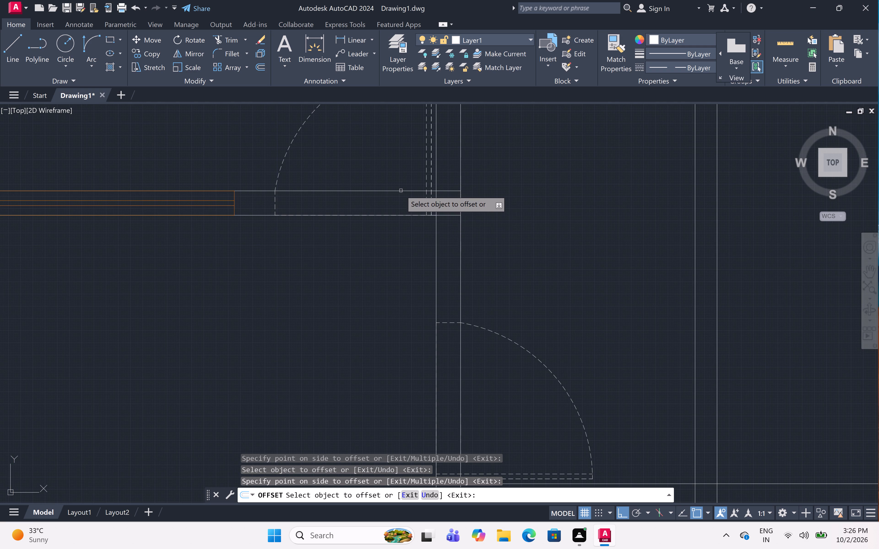
key("Escape")
Trim the wall line crossing the door opening and leaf of the shallow northwest corner room.
key("t")
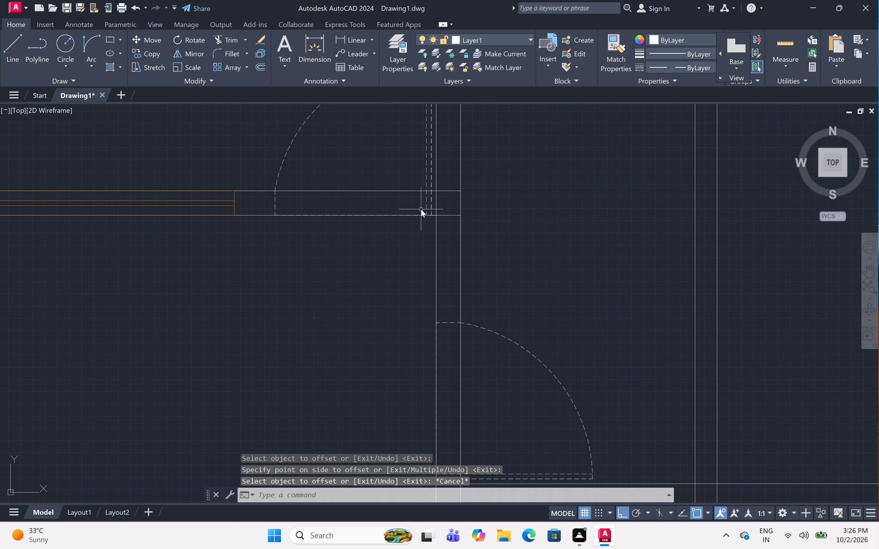
type("r")
key("space")
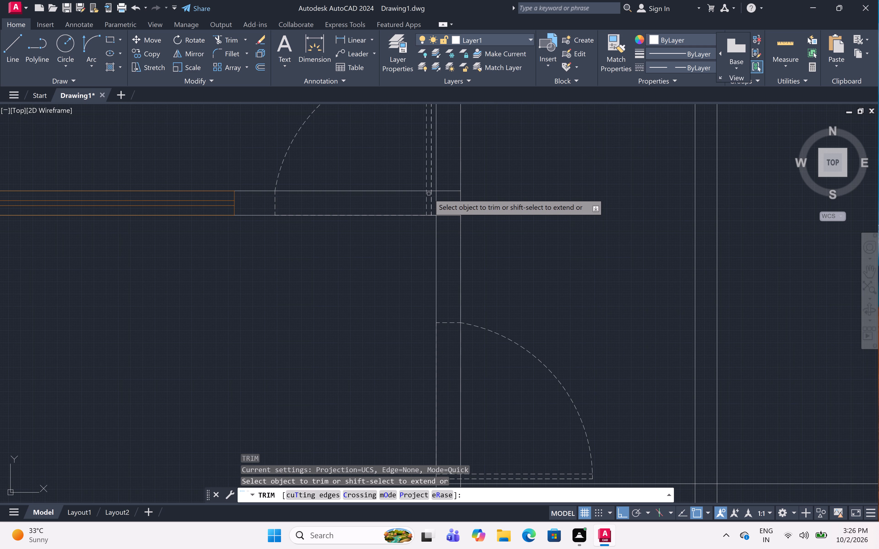
scroll(430, 192, "up", 3)
scroll(430, 192, "down", 2)
scroll(430, 192, "up", 1)
scroll(430, 192, "down", 3)
scroll(430, 192, "up", 10)
scroll(426, 191, "down", 1)
scroll(426, 191, "up", 1)
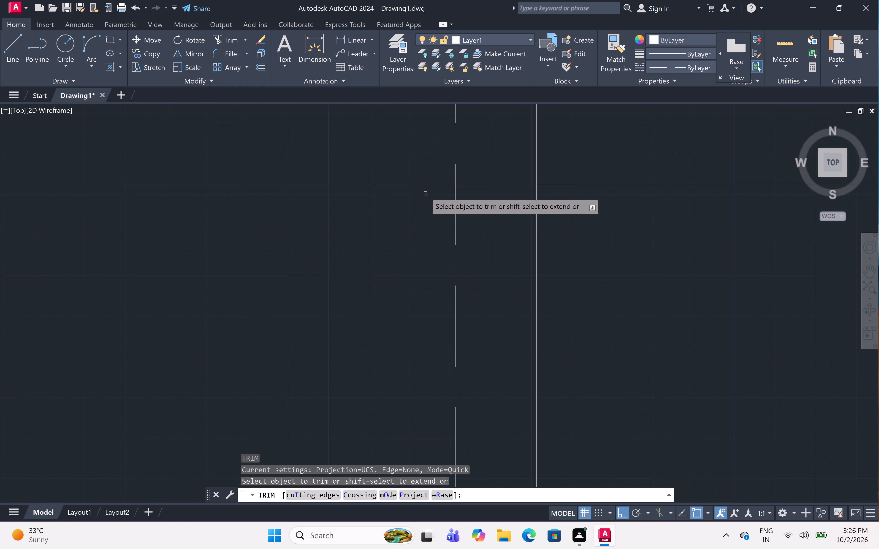
left_click(424, 183)
scroll(424, 183, "down", 10)
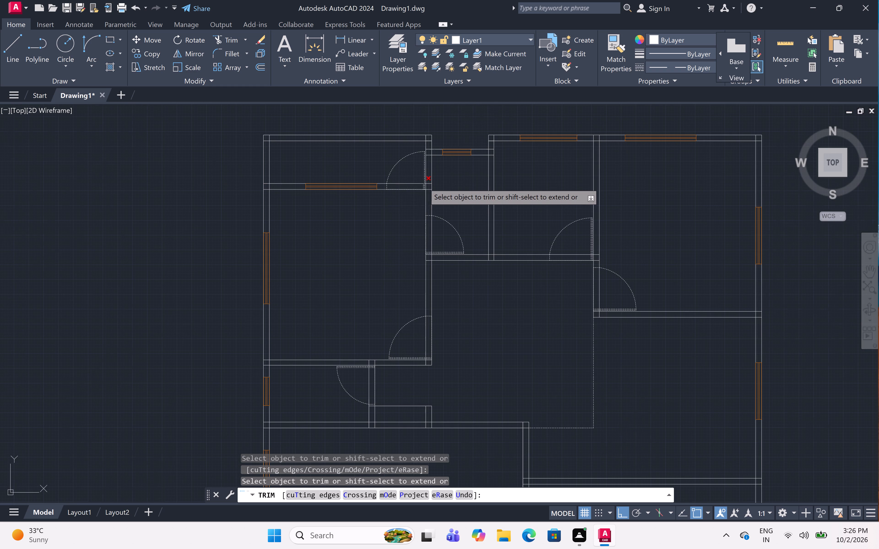
left_click(396, 183)
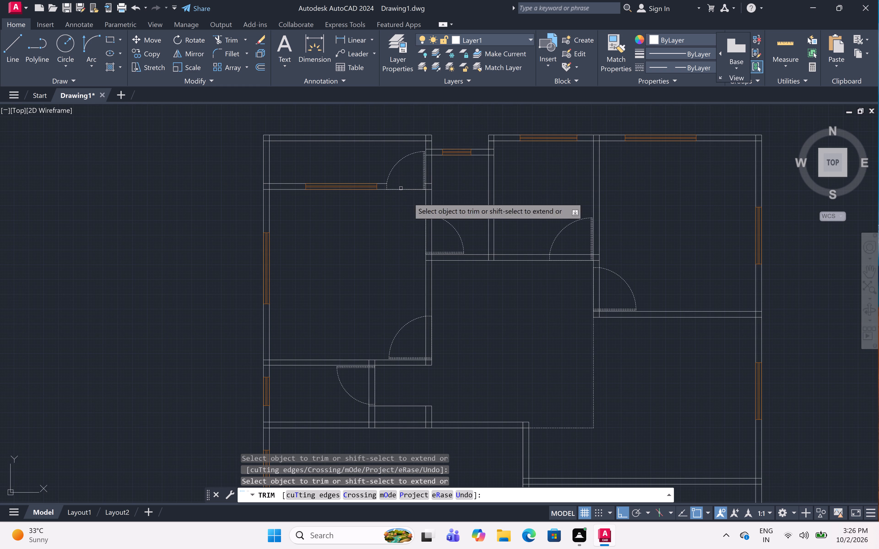
Trim the east wall line crossing the door opening and leaf of the narrow northern room.
left_click(433, 247)
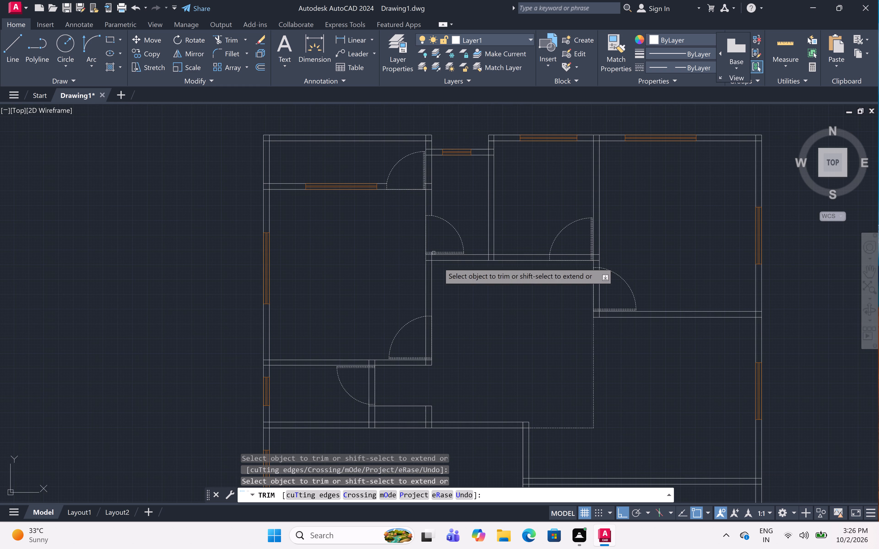
scroll(427, 251, "down", 1)
scroll(427, 251, "up", 4)
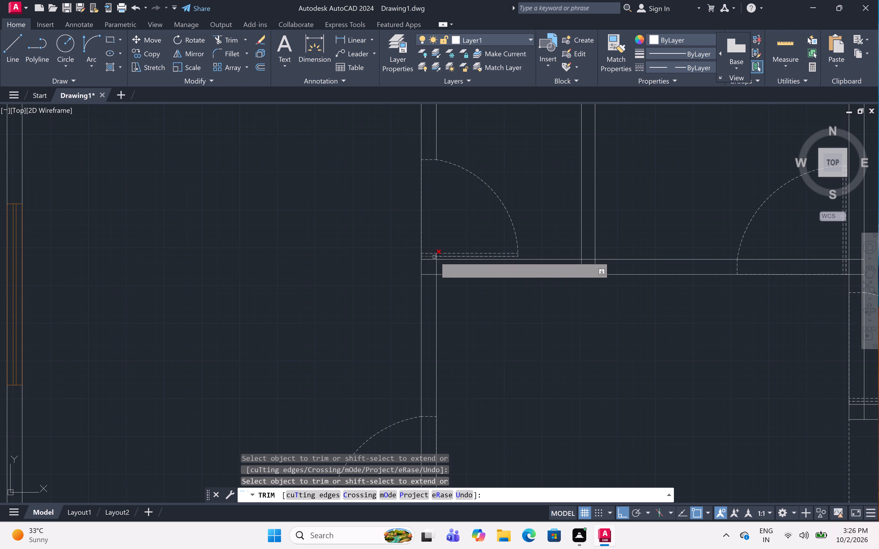
scroll(435, 257, "up", 4)
scroll(435, 257, "down", 1)
scroll(435, 257, "up", 1)
scroll(435, 257, "down", 1)
scroll(435, 257, "up", 4)
left_click(438, 246)
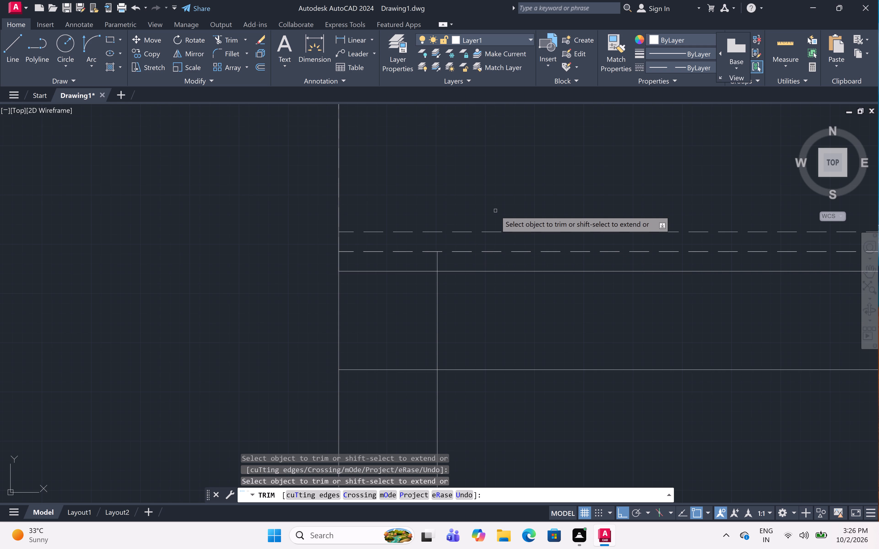
Trim the wall segment between the two leaf lines of the northern middle room's door.
scroll(412, 180, "down", 6)
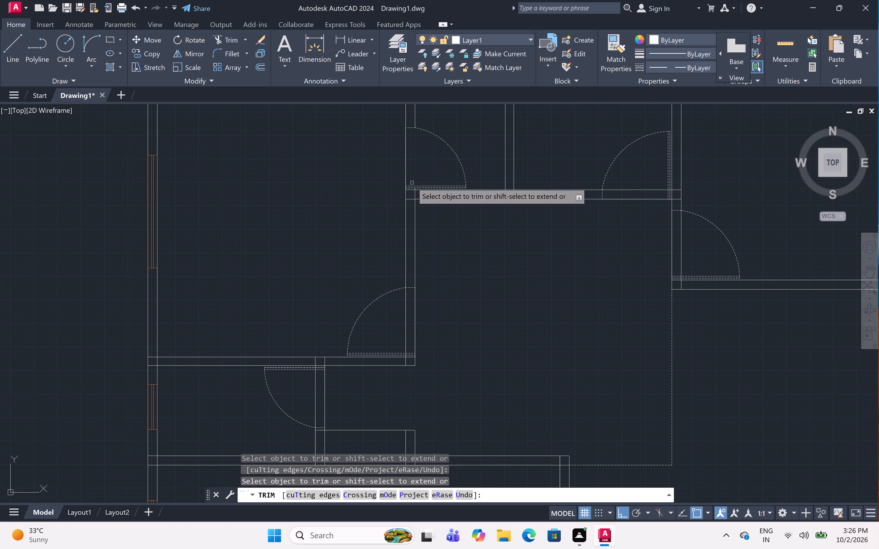
scroll(412, 183, "down", 1)
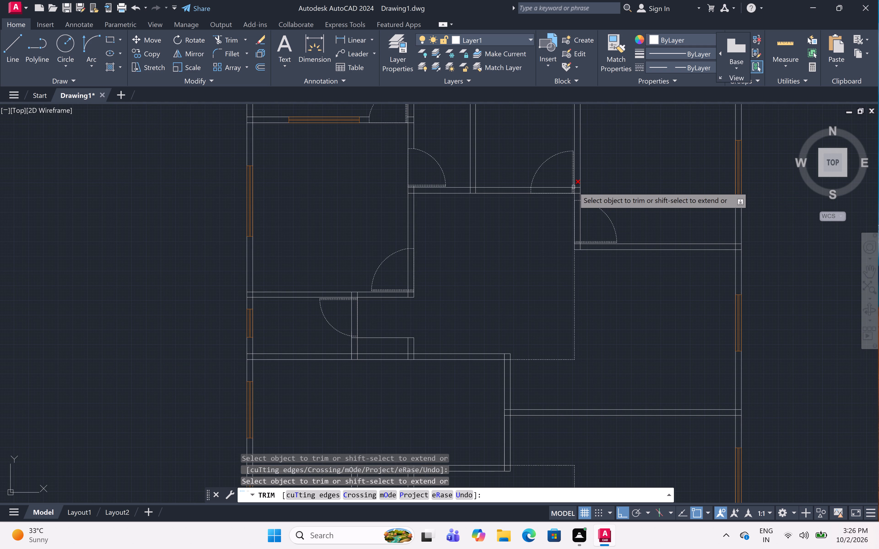
scroll(574, 186, "up", 3)
scroll(574, 186, "down", 1)
scroll(574, 186, "up", 2)
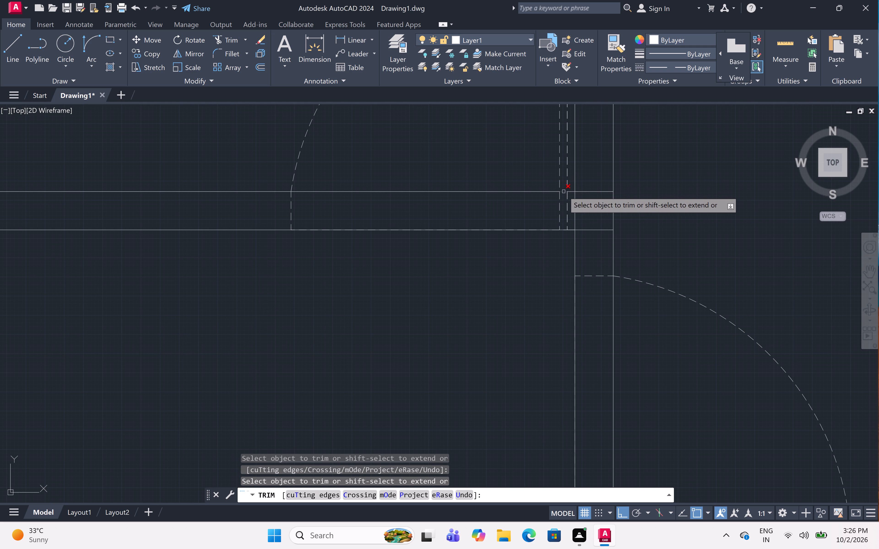
left_click(564, 191)
Trim the wall segment between the two leaf lines at the large northwest room's southeast door.
scroll(514, 232, "down", 3)
scroll(514, 232, "up", 2)
scroll(514, 232, "down", 2)
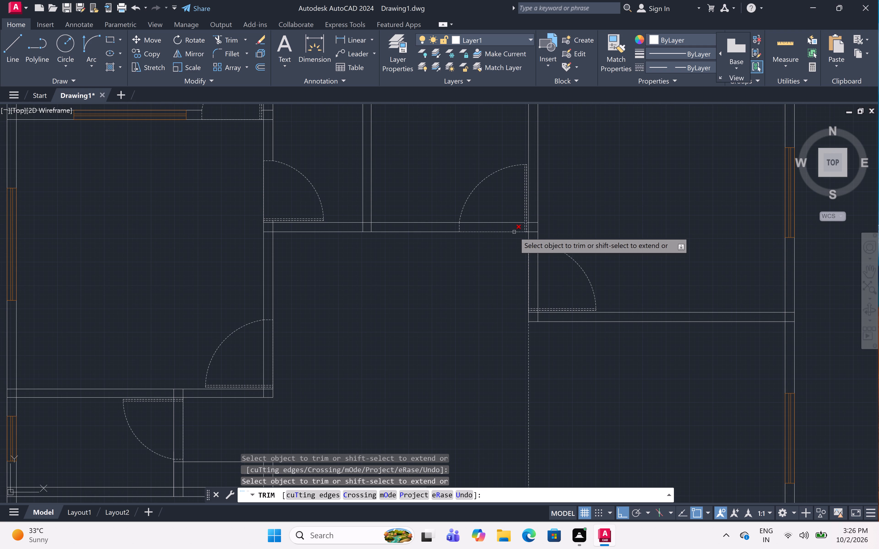
scroll(510, 215, "down", 3)
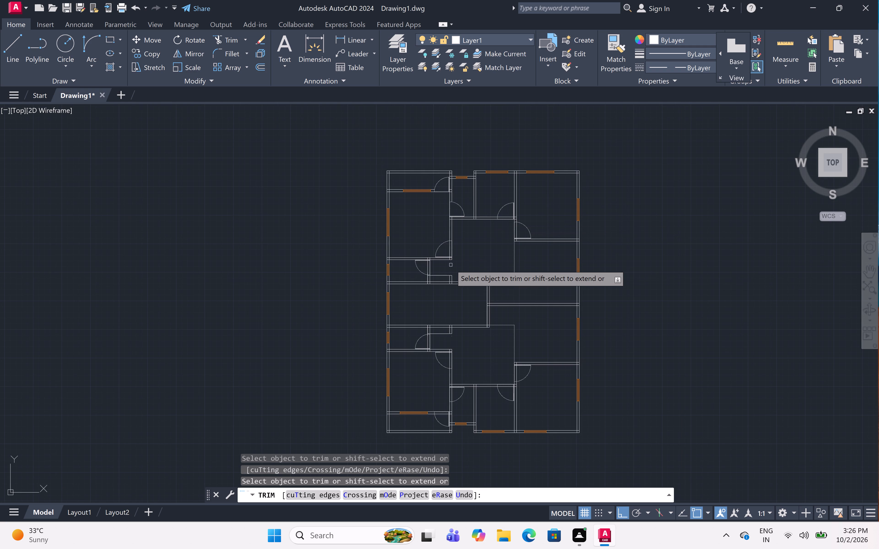
scroll(452, 256, "up", 7)
scroll(452, 256, "down", 1)
scroll(436, 258, "up", 4)
scroll(436, 257, "down", 1)
scroll(436, 257, "up", 4)
scroll(436, 257, "down", 1)
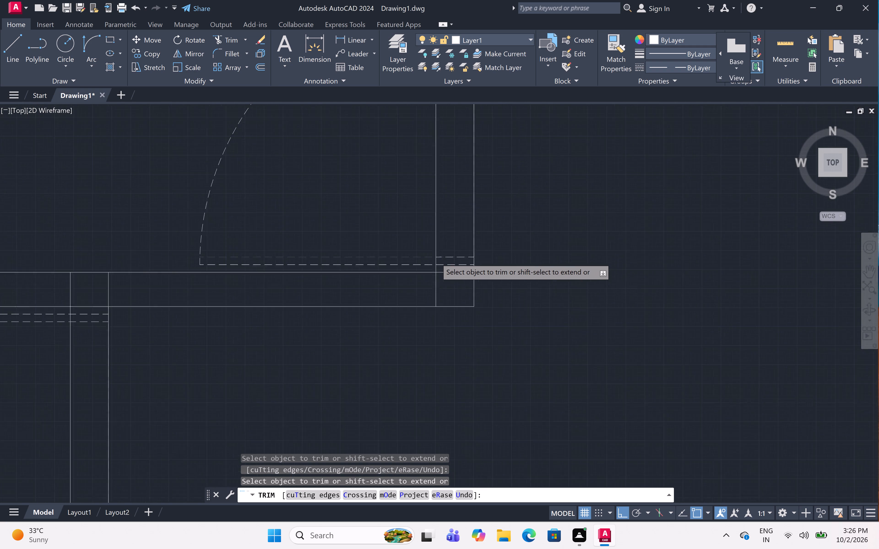
scroll(436, 257, "up", 1)
left_click(432, 265)
Trim the wall lines crossing the door openings of the northern middle room, the northeast room and the large northwest room.
scroll(475, 239, "down", 2)
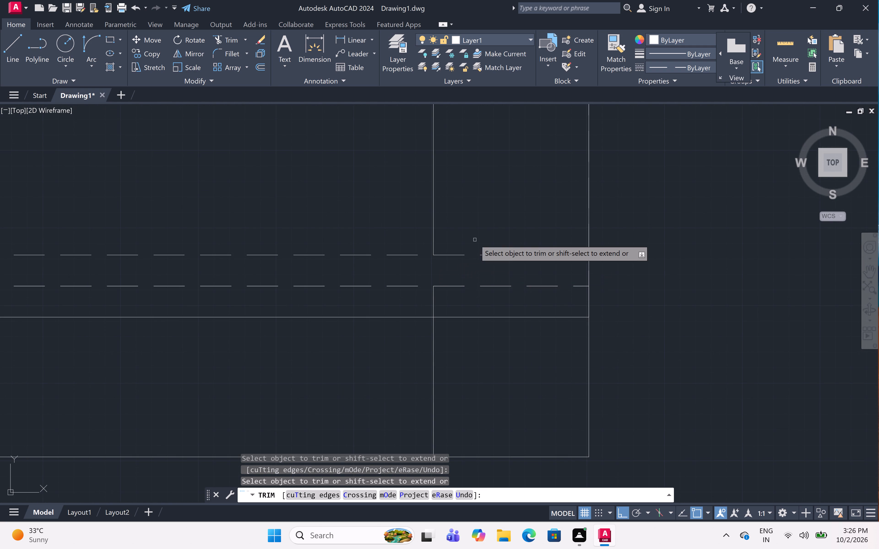
scroll(475, 239, "down", 6)
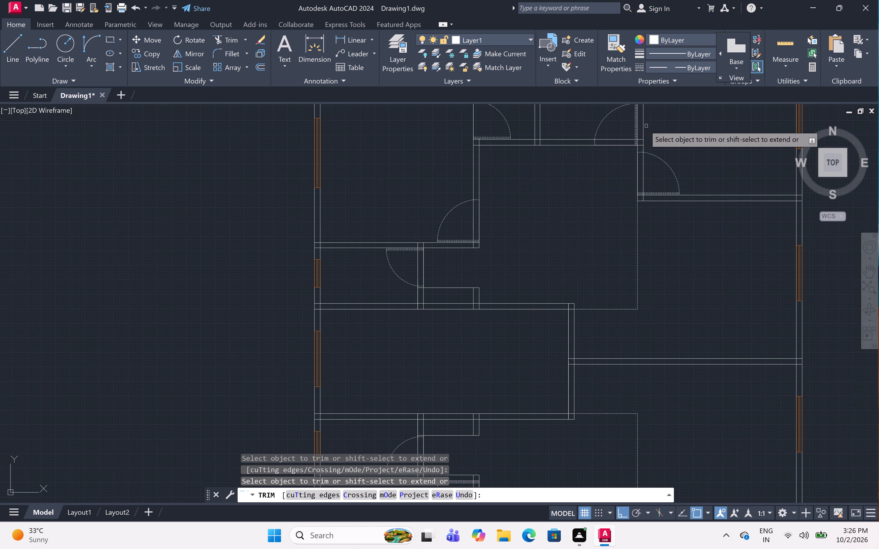
left_click(617, 139)
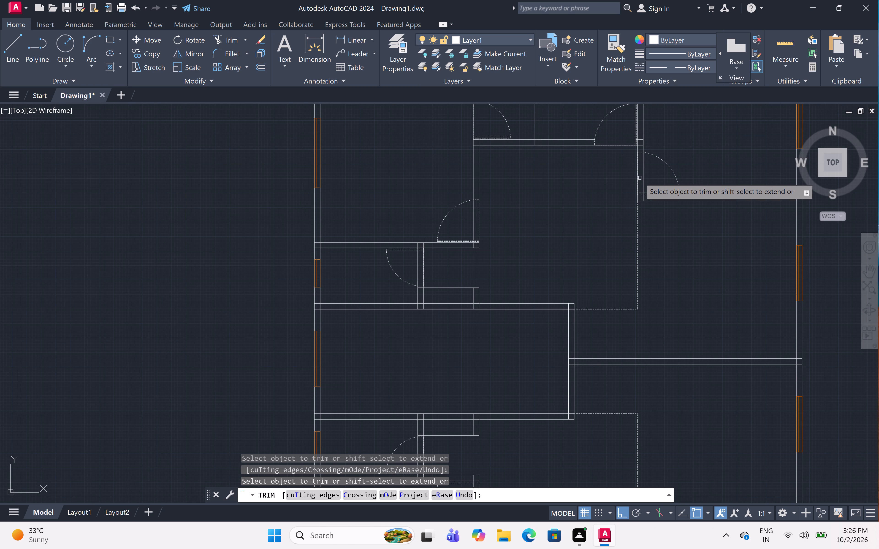
left_click(643, 179)
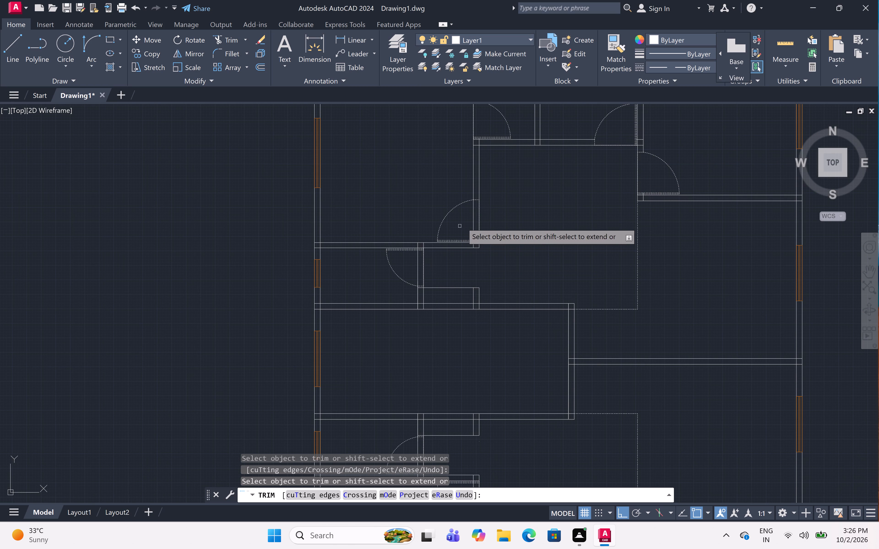
left_click(472, 217)
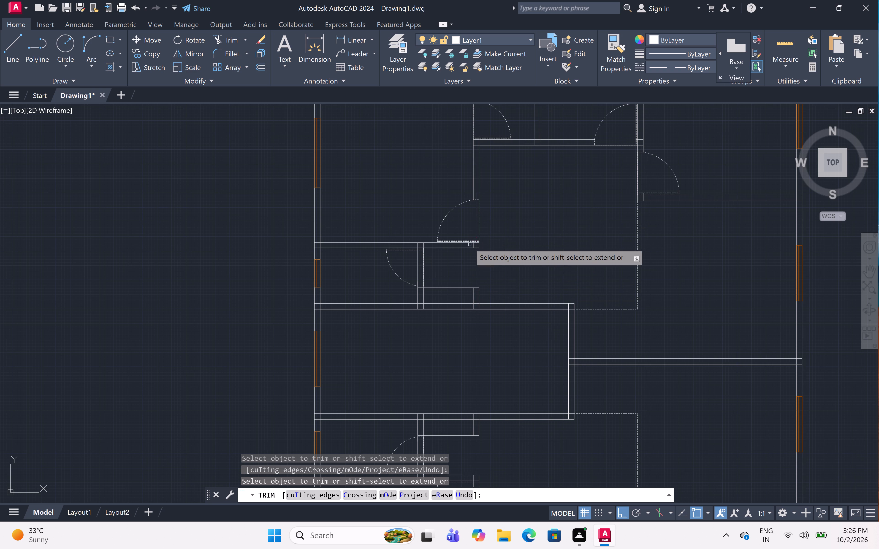
Trim the wall segment between the two leaf lines of the small room's door south of the large northwest room.
scroll(412, 251, "up", 2)
scroll(412, 251, "down", 3)
scroll(412, 251, "up", 3)
scroll(412, 251, "down", 1)
scroll(412, 251, "up", 1)
scroll(412, 251, "down", 2)
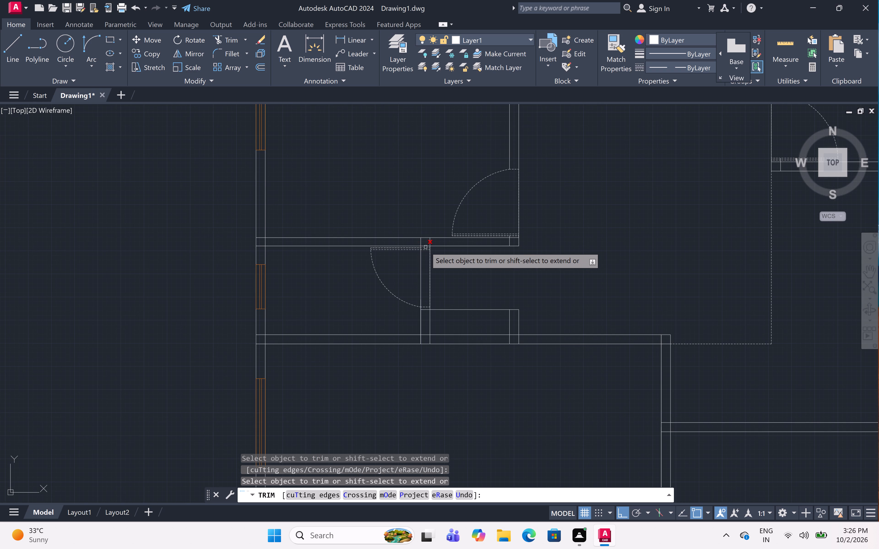
scroll(422, 249, "up", 5)
scroll(422, 249, "down", 1)
scroll(422, 249, "up", 1)
scroll(422, 249, "down", 1)
scroll(422, 249, "up", 5)
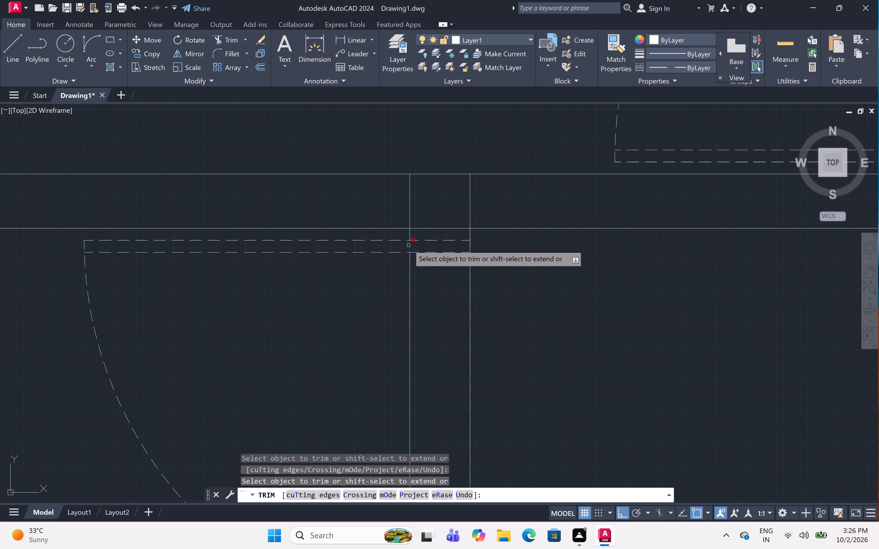
left_click(409, 245)
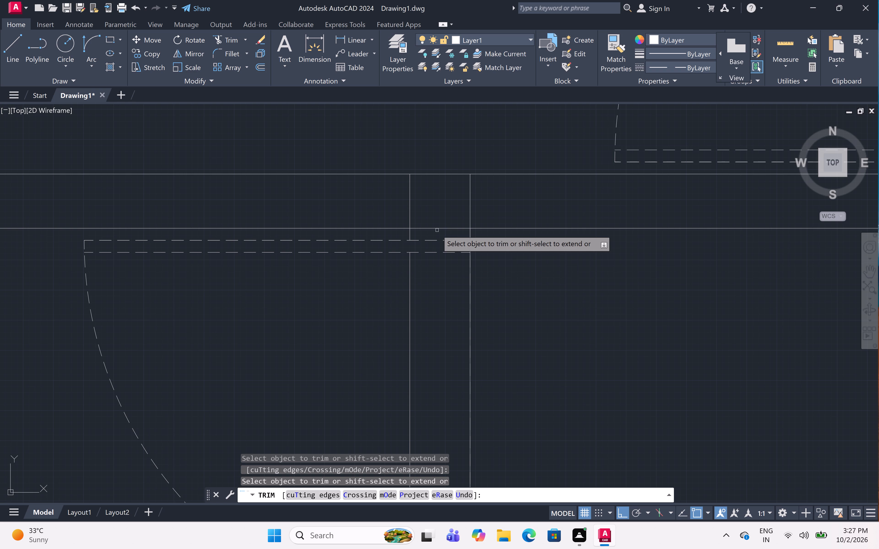
Trim the wall segment between the two leaf lines of the northeast room's door with a fence cut.
scroll(410, 246, "down", 5)
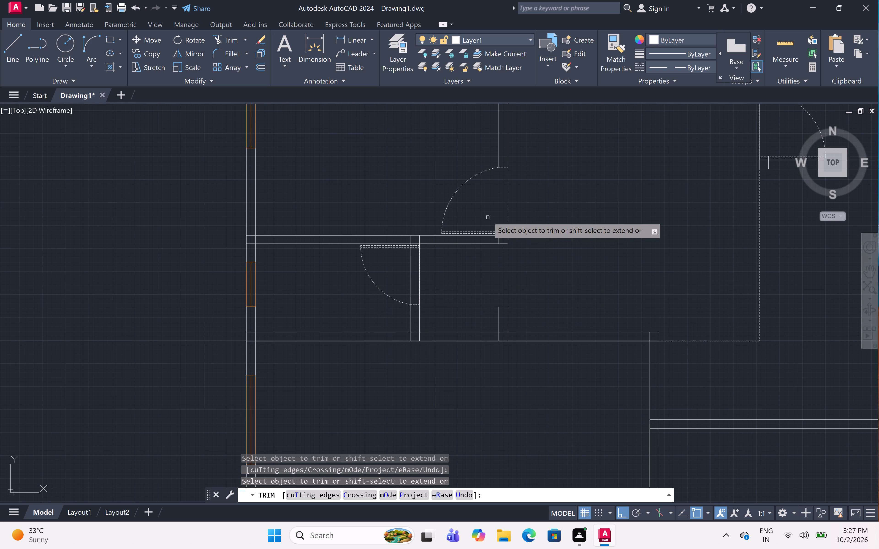
scroll(502, 244, "up", 2)
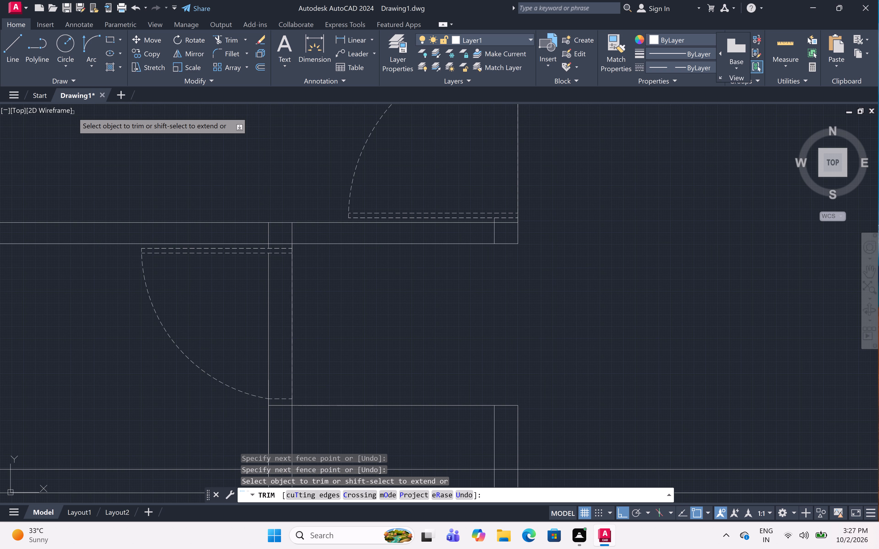
scroll(312, 229, "down", 2)
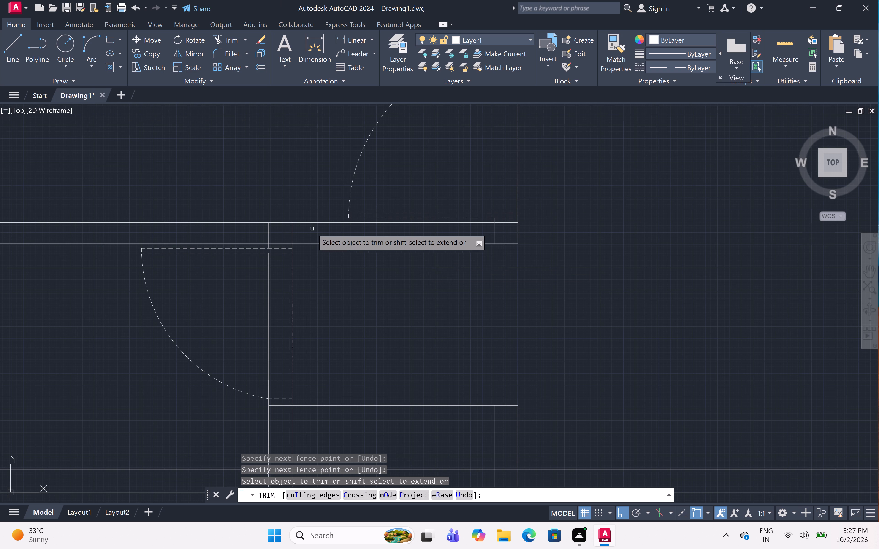
scroll(312, 229, "down", 1)
scroll(364, 220, "up", 6)
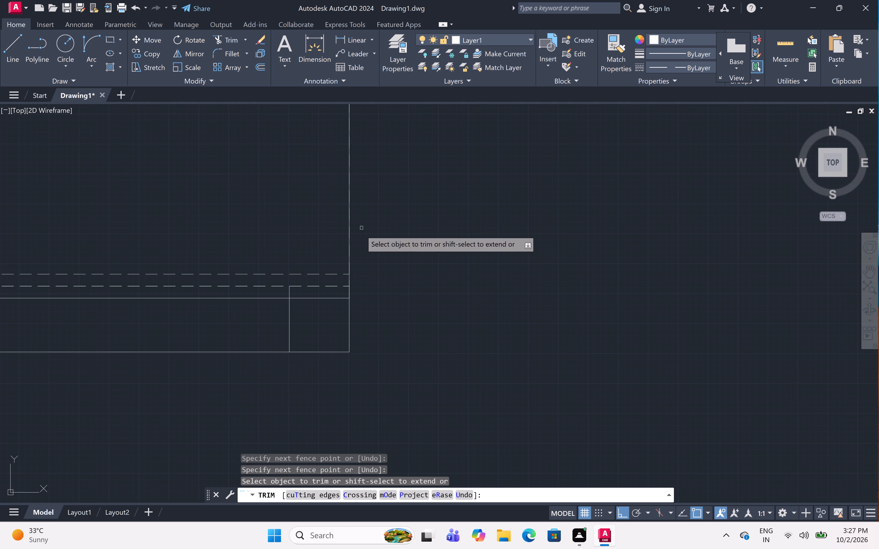
scroll(344, 243, "down", 3)
scroll(344, 243, "up", 1)
scroll(344, 243, "down", 3)
scroll(511, 191, "up", 2)
scroll(511, 191, "down", 1)
scroll(511, 191, "up", 1)
scroll(511, 191, "down", 1)
scroll(511, 191, "up", 2)
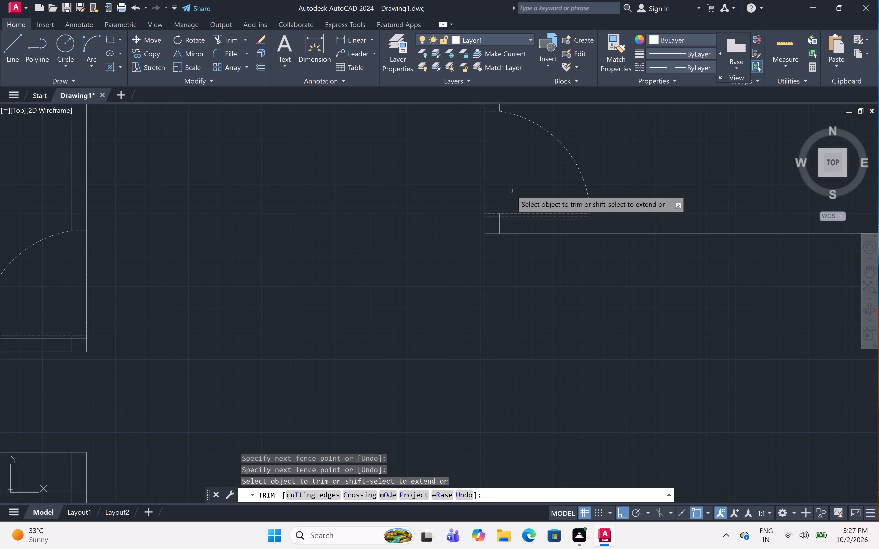
scroll(511, 191, "down", 1)
scroll(511, 191, "up", 1)
scroll(511, 191, "down", 2)
scroll(511, 191, "up", 2)
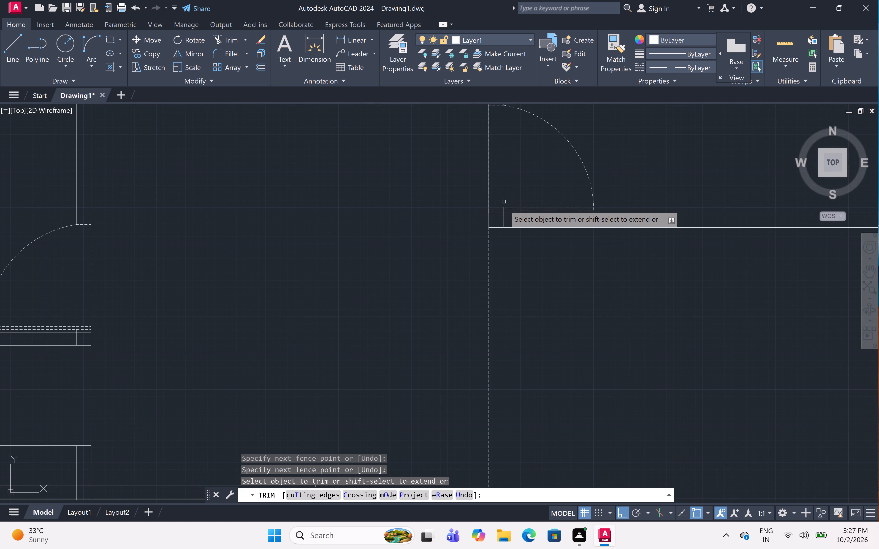
scroll(505, 207, "up", 2)
scroll(505, 207, "down", 2)
scroll(505, 207, "up", 7)
left_click(489, 213)
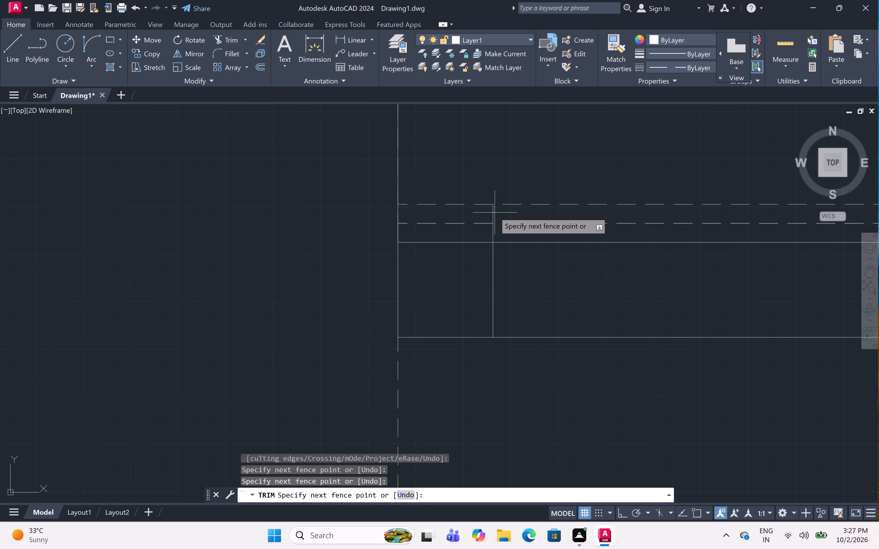
left_click(497, 213)
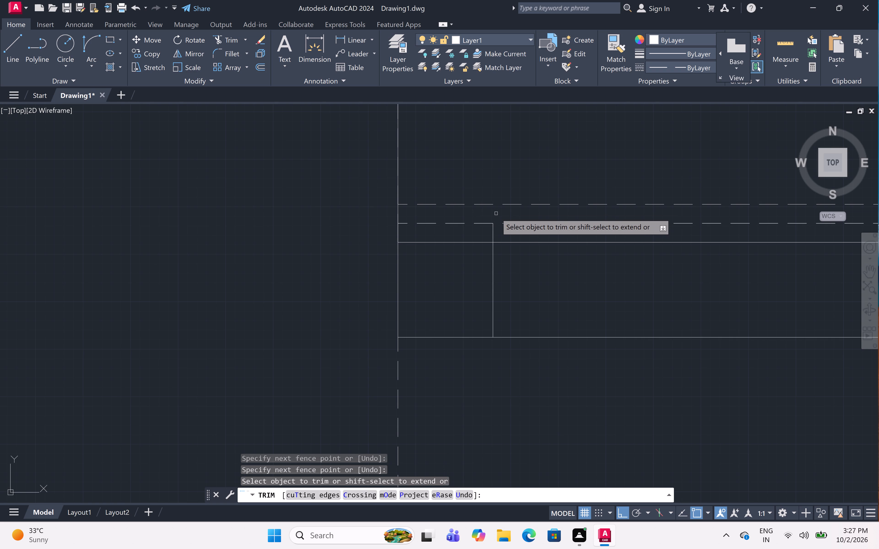
Examine the doors of the plan's northern half and the small room's door south of the large northwest room for untrimmed wall lines.
scroll(496, 213, "down", 2)
scroll(496, 214, "up", 1)
scroll(496, 214, "down", 5)
scroll(496, 214, "up", 1)
scroll(496, 214, "down", 1)
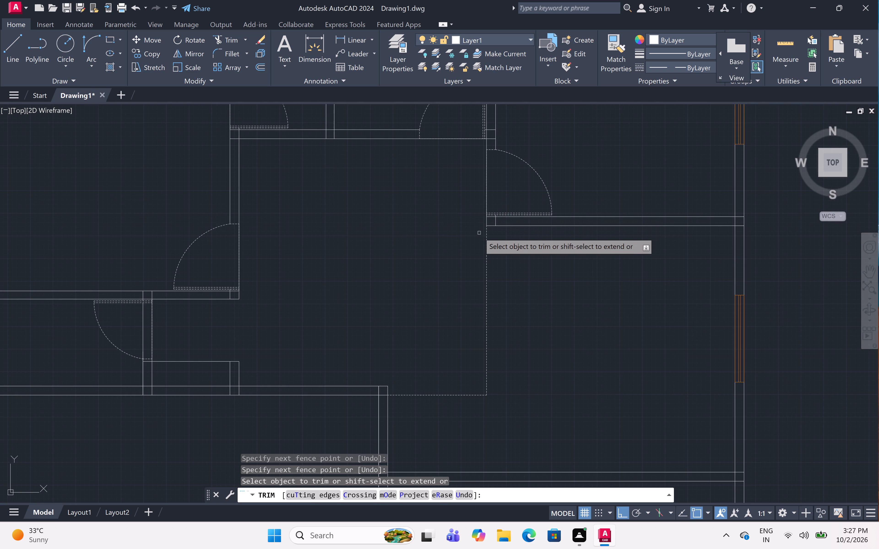
scroll(479, 233, "down", 1)
scroll(479, 233, "up", 5)
scroll(477, 230, "down", 1)
scroll(477, 230, "up", 1)
scroll(477, 230, "down", 4)
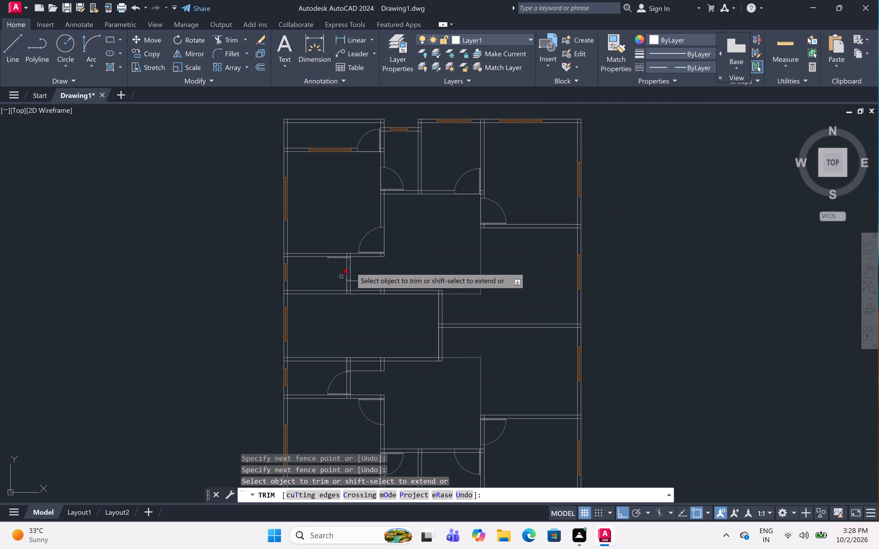
scroll(354, 249, "down", 1)
scroll(352, 257, "up", 2)
scroll(352, 257, "down", 3)
scroll(352, 257, "up", 2)
scroll(352, 257, "down", 3)
scroll(351, 257, "up", 1)
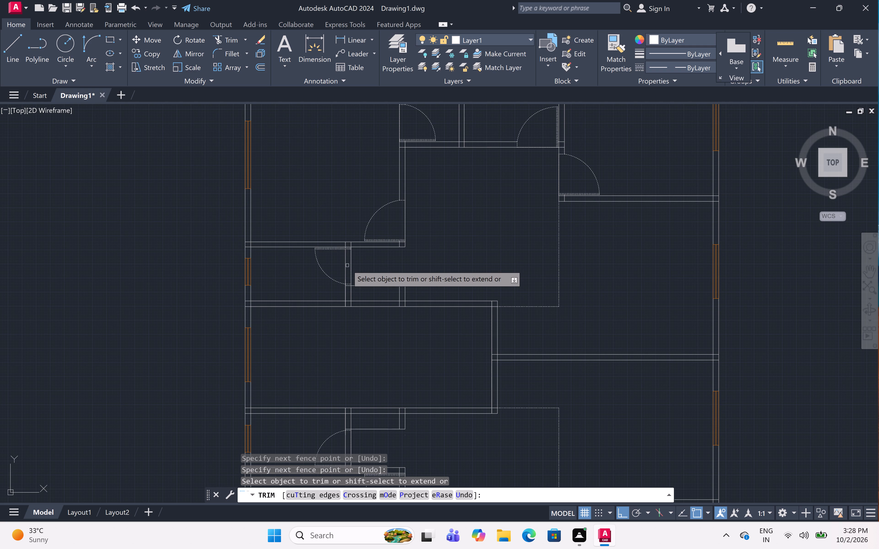
scroll(346, 251, "up", 2)
scroll(346, 250, "down", 1)
scroll(346, 250, "up", 1)
scroll(346, 250, "down", 1)
scroll(346, 250, "up", 2)
scroll(346, 250, "down", 1)
scroll(346, 250, "up", 1)
scroll(346, 250, "down", 1)
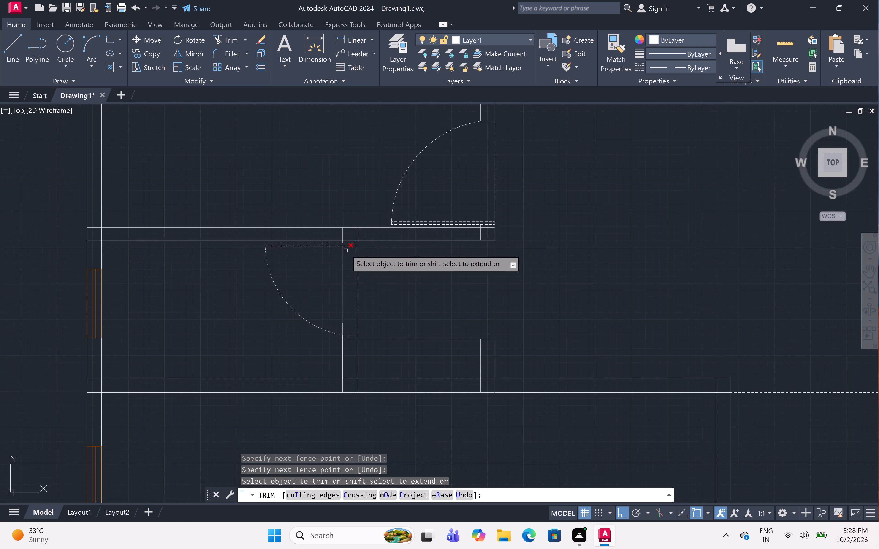
scroll(349, 239, "up", 4)
scroll(346, 242, "down", 1)
scroll(346, 242, "up", 1)
scroll(346, 242, "down", 3)
scroll(345, 244, "up", 1)
scroll(345, 244, "down", 1)
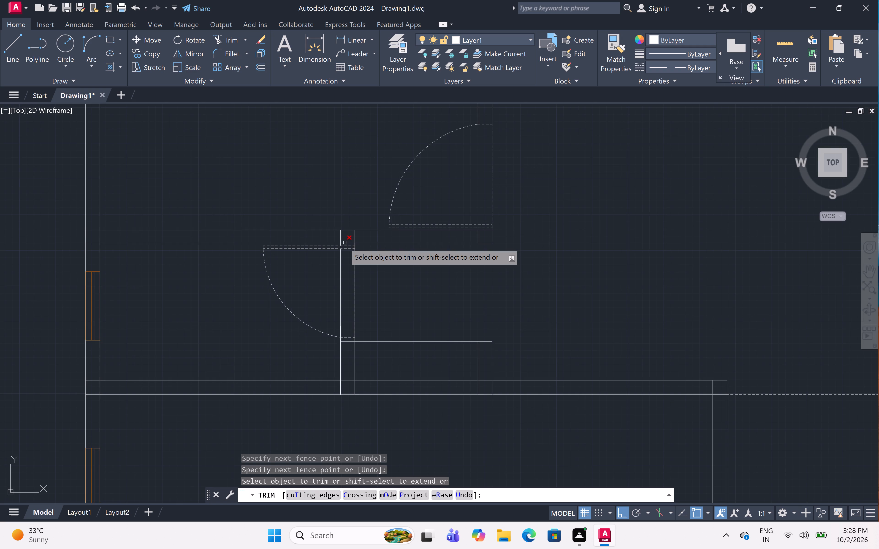
scroll(345, 244, "down", 2)
scroll(345, 244, "up", 3)
scroll(345, 244, "down", 1)
scroll(366, 284, "up", 3)
scroll(366, 284, "down", 4)
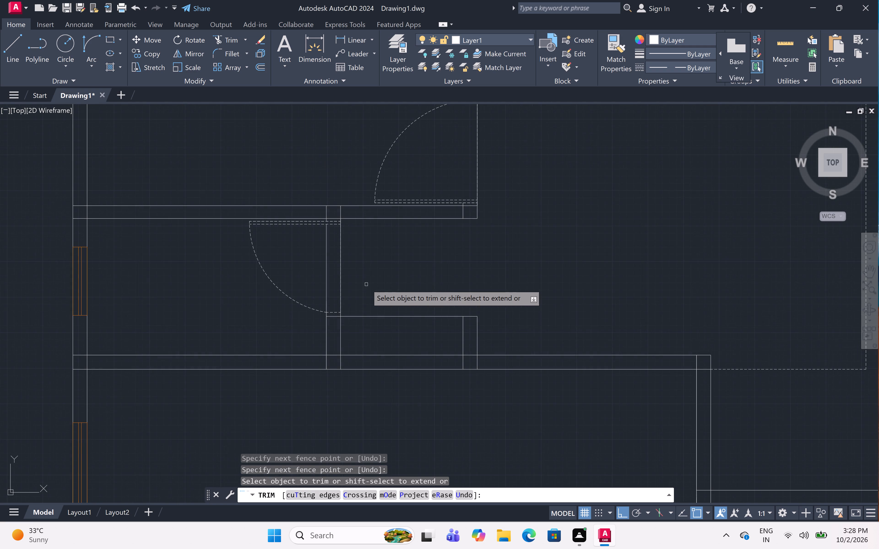
scroll(443, 265, "down", 1)
scroll(443, 265, "up", 3)
scroll(443, 265, "down", 3)
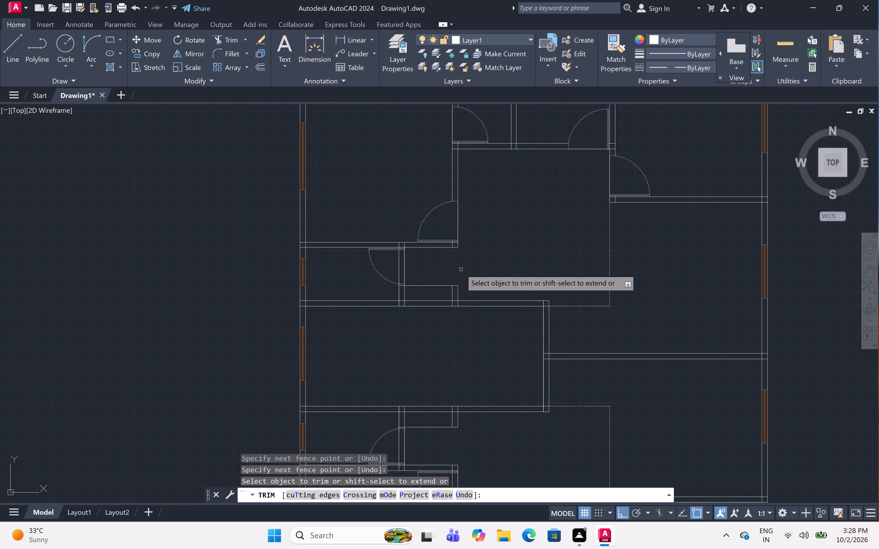
scroll(461, 269, "down", 2)
scroll(453, 308, "up", 1)
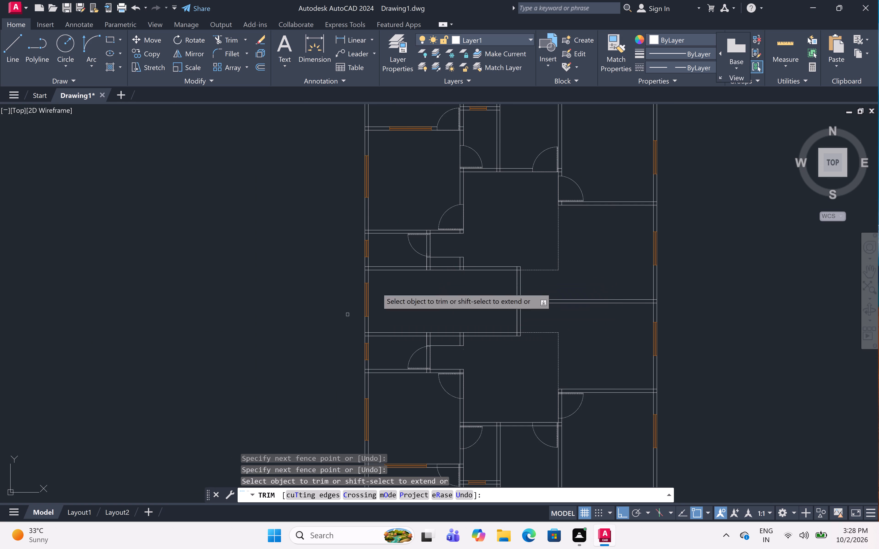
Trim the outer west wall lines between the middle west room's north wall and its window with a fence cut.
scroll(424, 232, "up", 3)
scroll(424, 232, "down", 1)
scroll(424, 232, "up", 1)
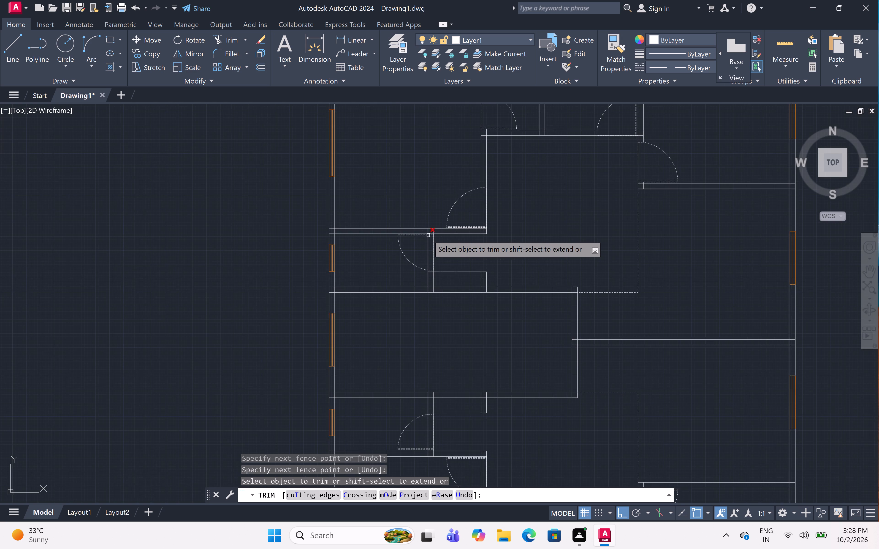
scroll(428, 236, "up", 1)
scroll(428, 236, "down", 1)
scroll(428, 236, "up", 3)
scroll(428, 236, "down", 1)
scroll(428, 236, "up", 1)
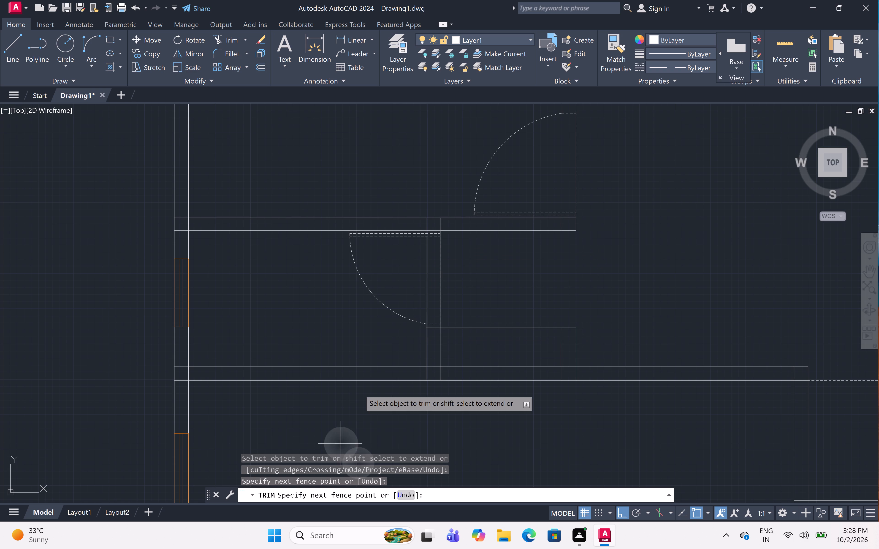
left_click(333, 482)
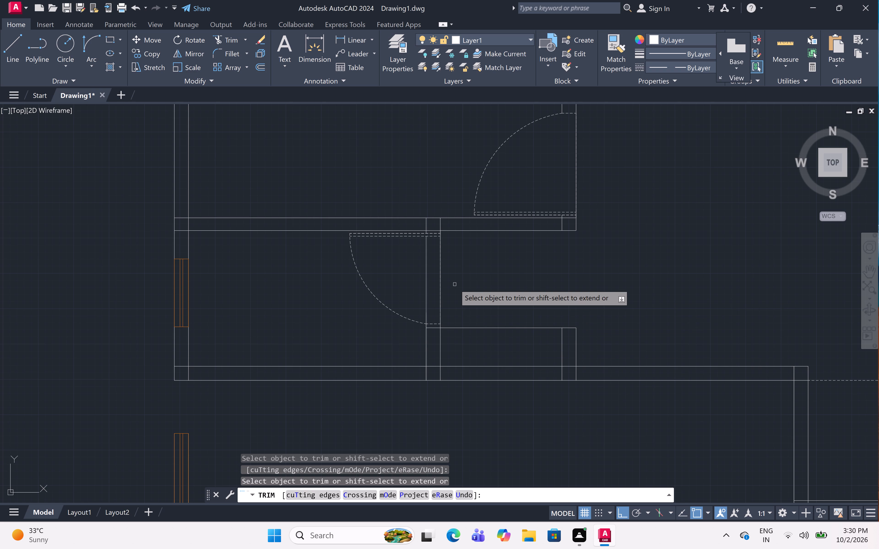
Trim the wall line crossing the door opening of the small room south of the large northwest room.
scroll(455, 284, "down", 1)
scroll(455, 284, "up", 1)
scroll(455, 284, "down", 2)
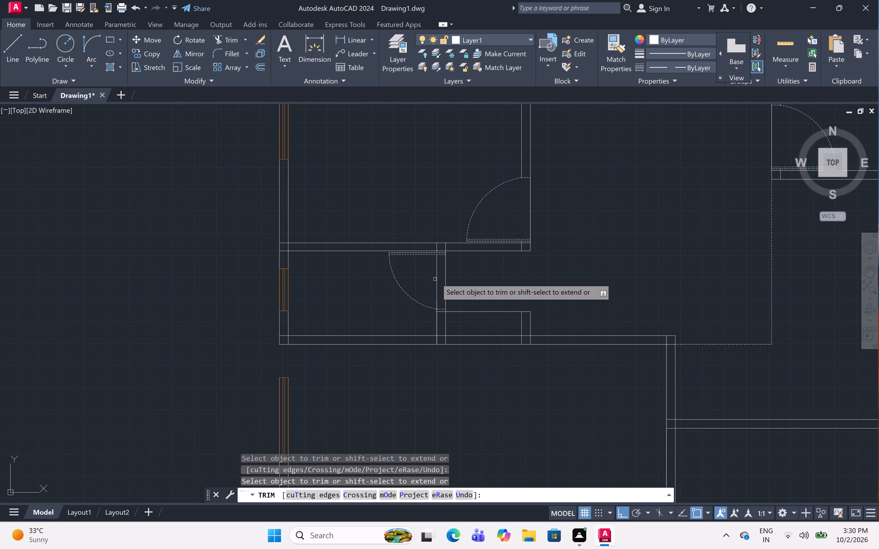
left_click(437, 279)
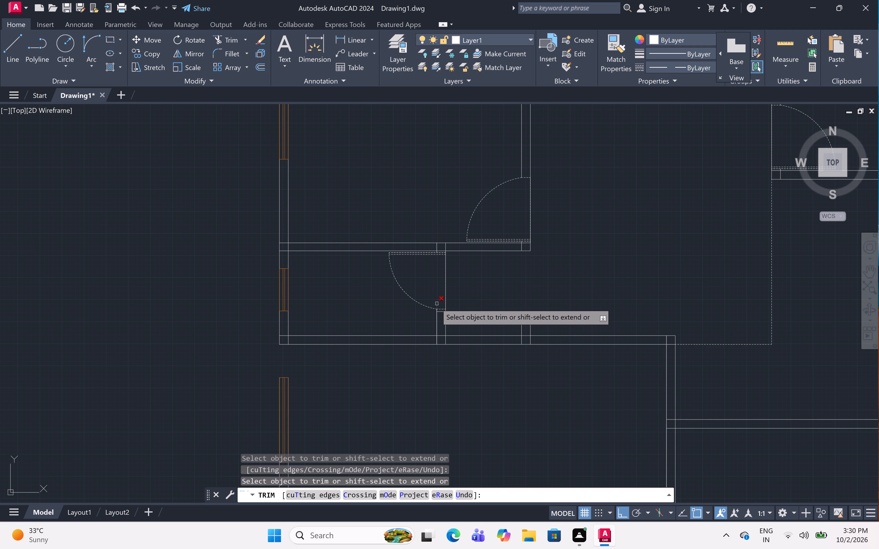
left_click(436, 304)
scroll(456, 290, "down", 5)
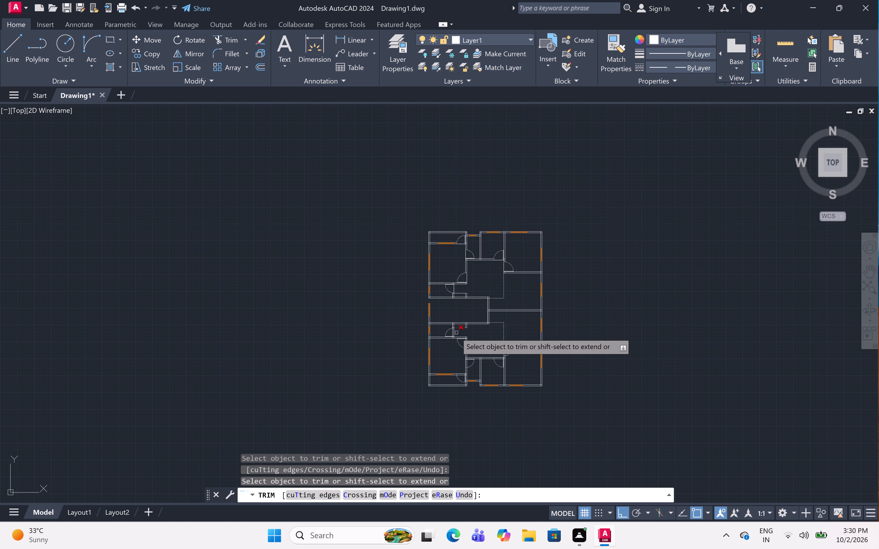
Trim the wall line crossing the leaf and door opening of the small room north of the large southwest room.
scroll(453, 336, "up", 1)
scroll(453, 336, "down", 1)
scroll(453, 336, "up", 5)
scroll(453, 336, "down", 2)
scroll(453, 336, "up", 1)
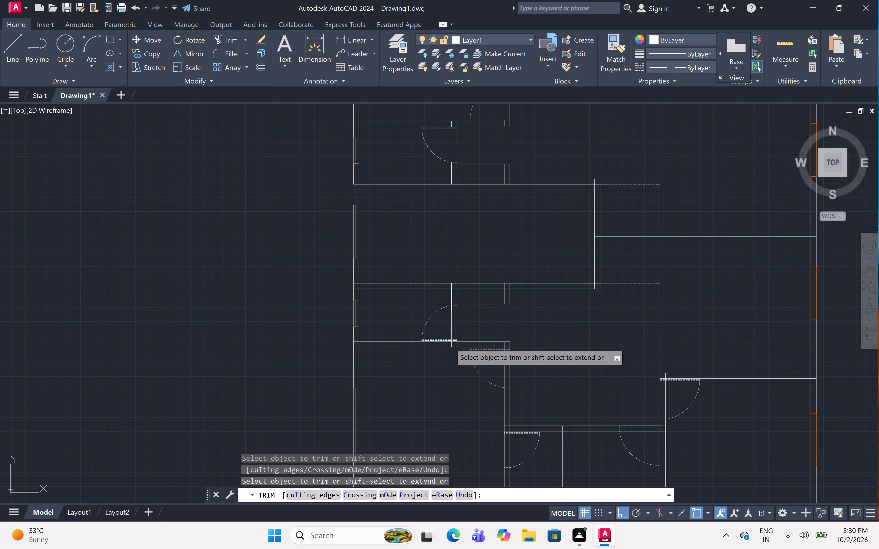
scroll(450, 336, "up", 1)
scroll(450, 336, "down", 2)
scroll(450, 336, "up", 1)
scroll(450, 336, "down", 2)
scroll(450, 336, "up", 1)
scroll(450, 336, "down", 1)
scroll(450, 336, "up", 2)
scroll(450, 336, "down", 2)
scroll(450, 336, "up", 2)
scroll(450, 336, "down", 1)
scroll(450, 336, "up", 3)
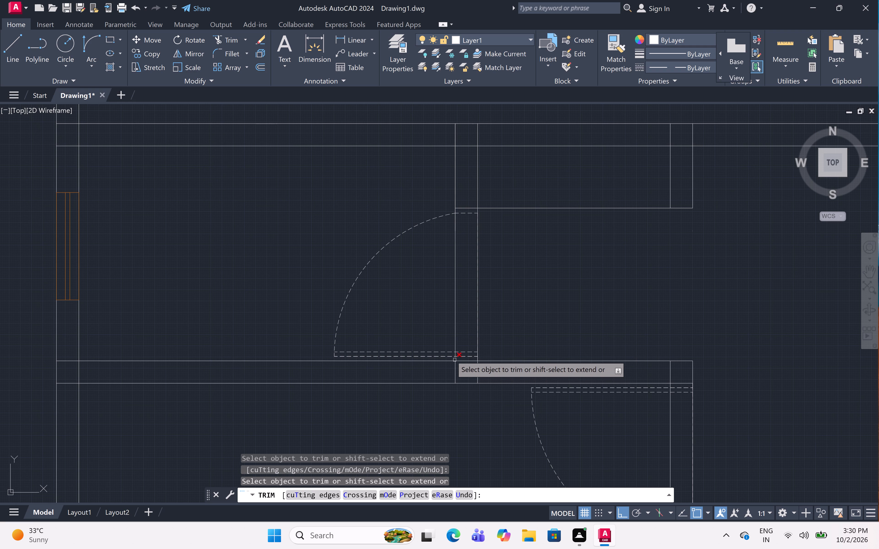
scroll(456, 351, "up", 4)
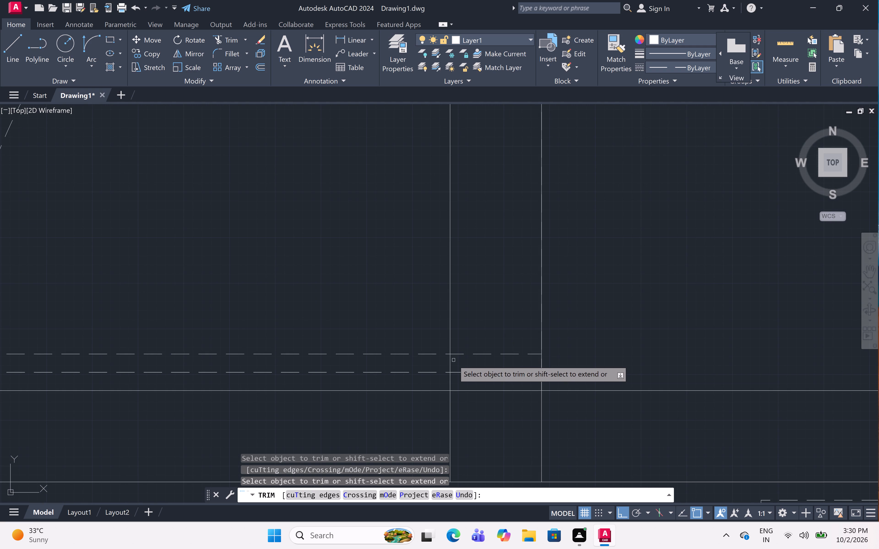
left_click(449, 363)
scroll(453, 291, "down", 3)
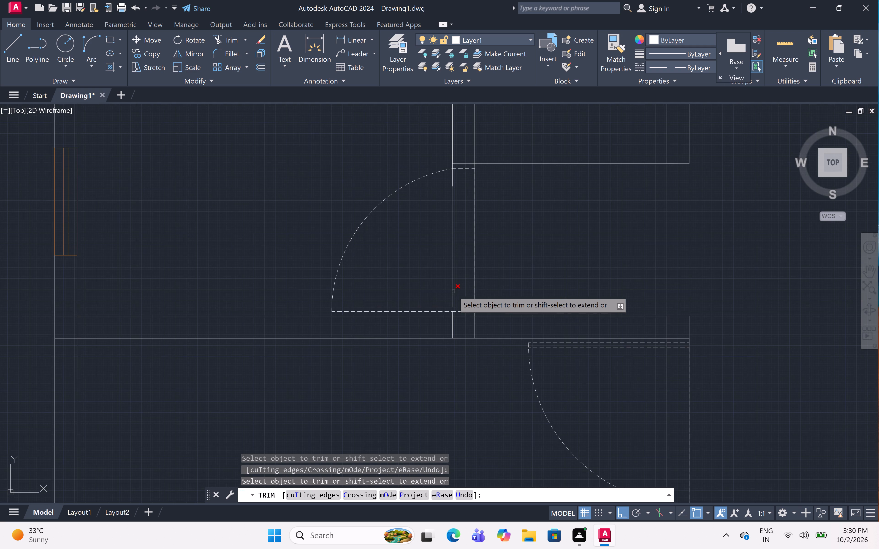
left_click(452, 287)
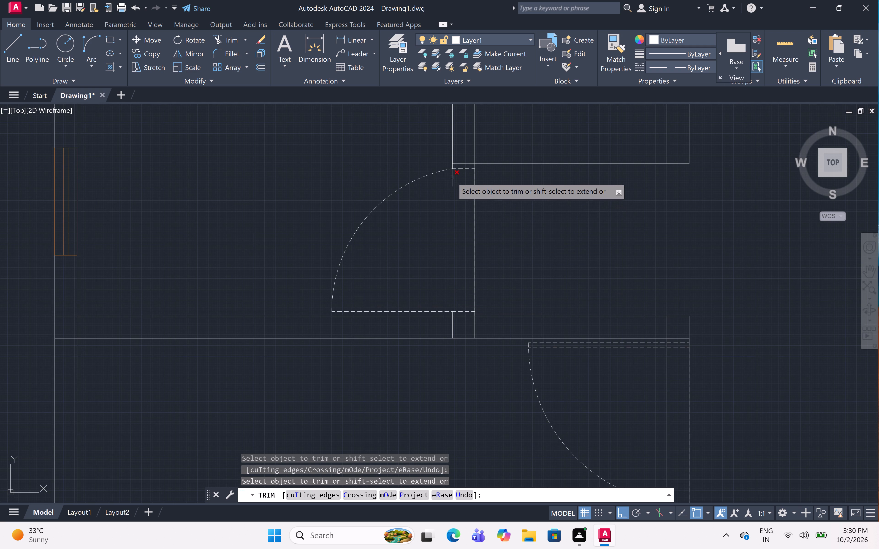
left_click(451, 179)
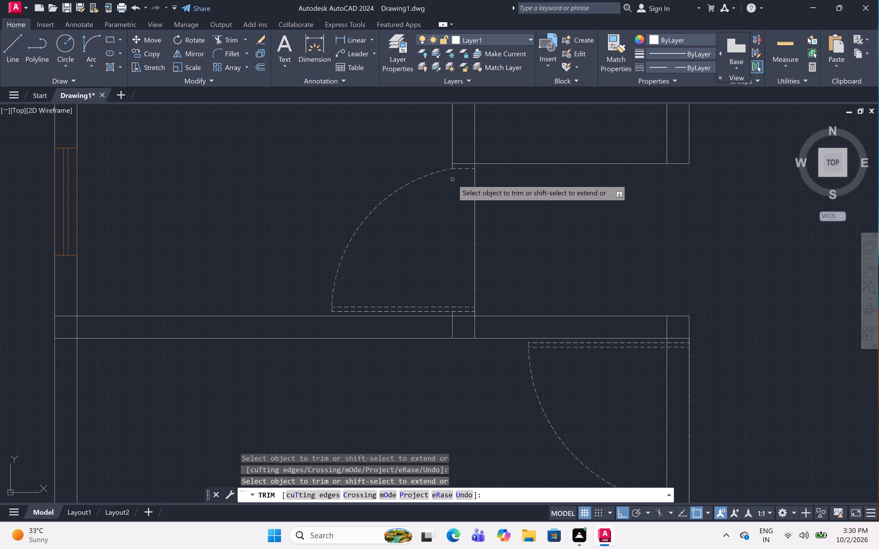
Trim the wall line crossing the opening and leaf of the large southwest room's northeast door.
scroll(449, 221, "down", 1)
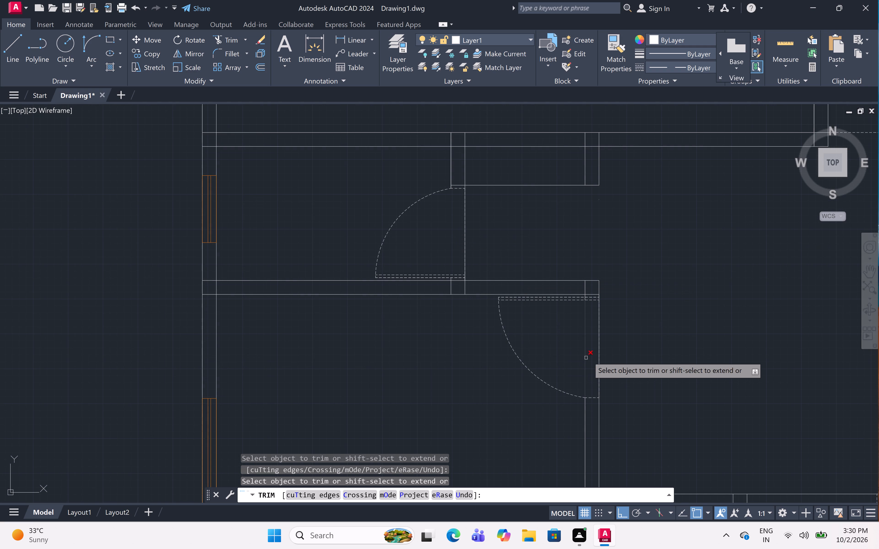
left_click(584, 354)
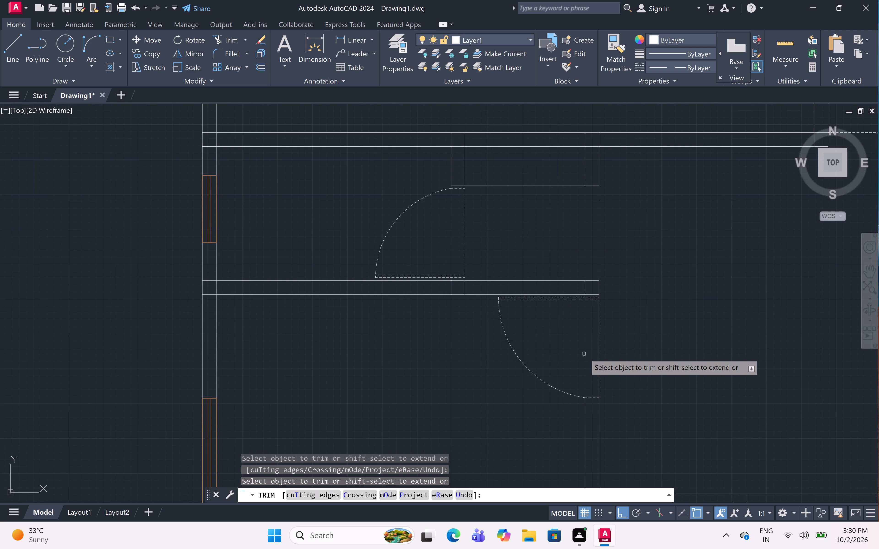
scroll(584, 296, "up", 3)
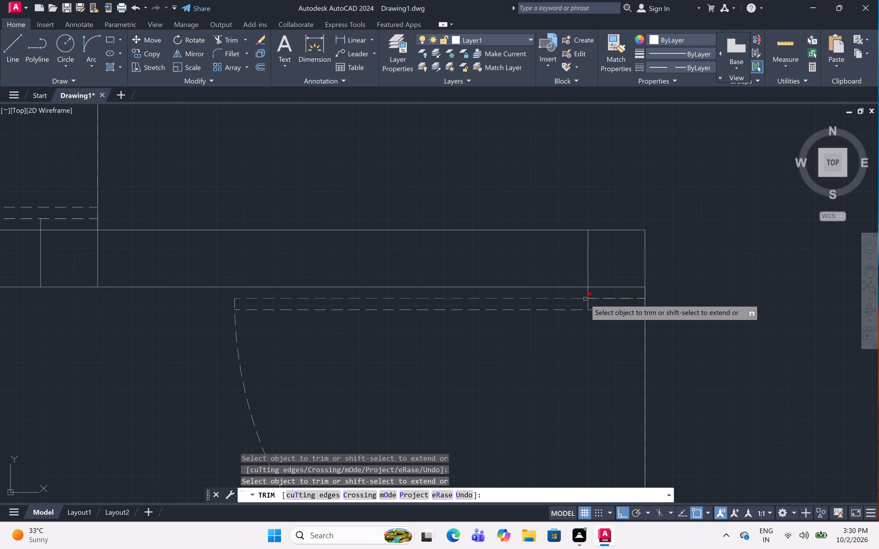
left_click(589, 304)
Trim the wall line crossing the door opening and leaf of the narrow room east of the large southwest room.
scroll(509, 285, "down", 7)
scroll(509, 285, "up", 2)
scroll(509, 285, "down", 1)
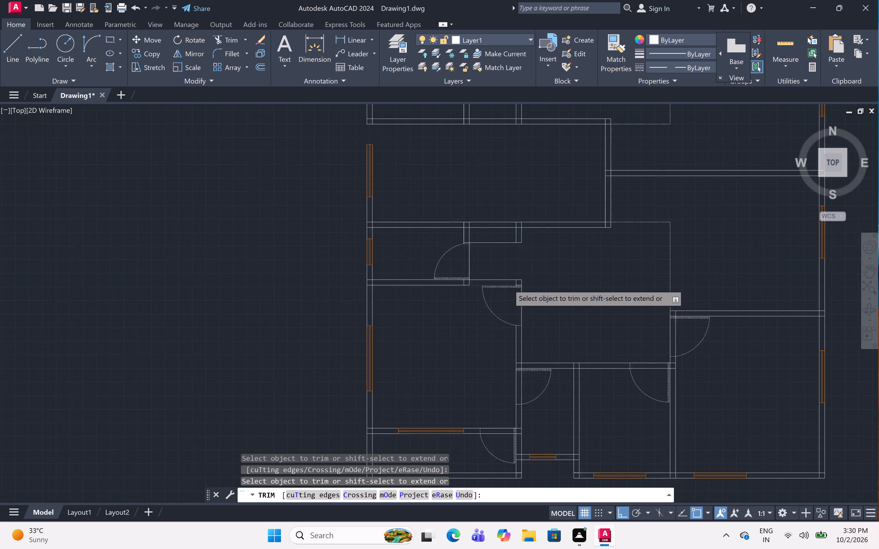
scroll(518, 342, "up", 5)
scroll(518, 342, "down", 1)
scroll(518, 342, "up", 6)
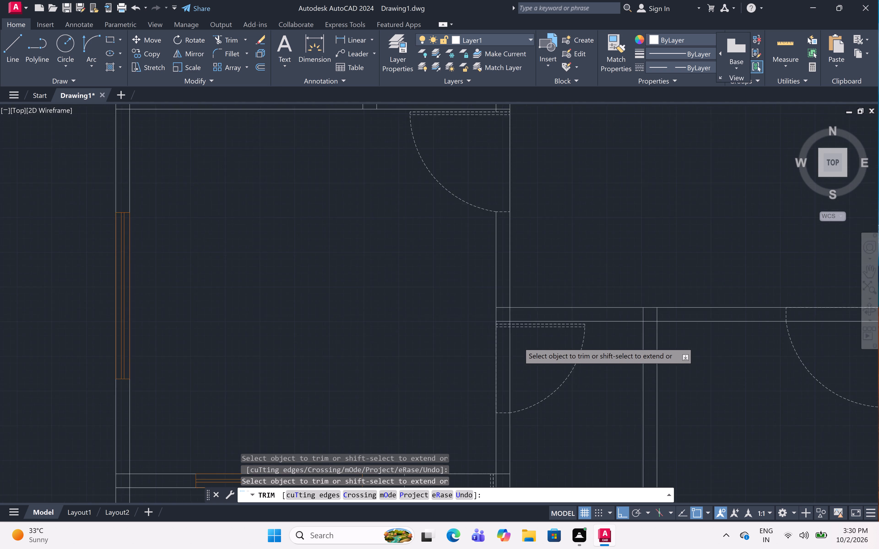
scroll(498, 338, "down", 1)
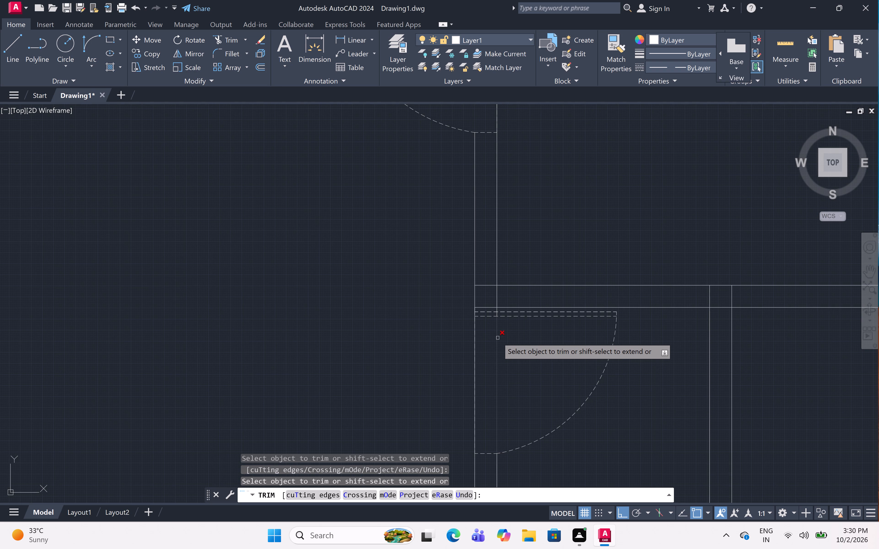
left_click(498, 338)
scroll(493, 304, "up", 4)
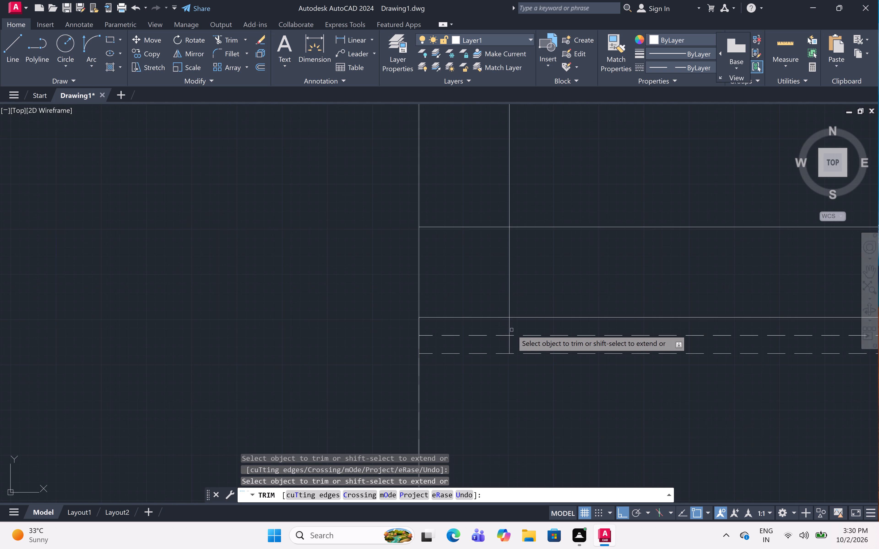
left_click(508, 341)
scroll(485, 336, "down", 6)
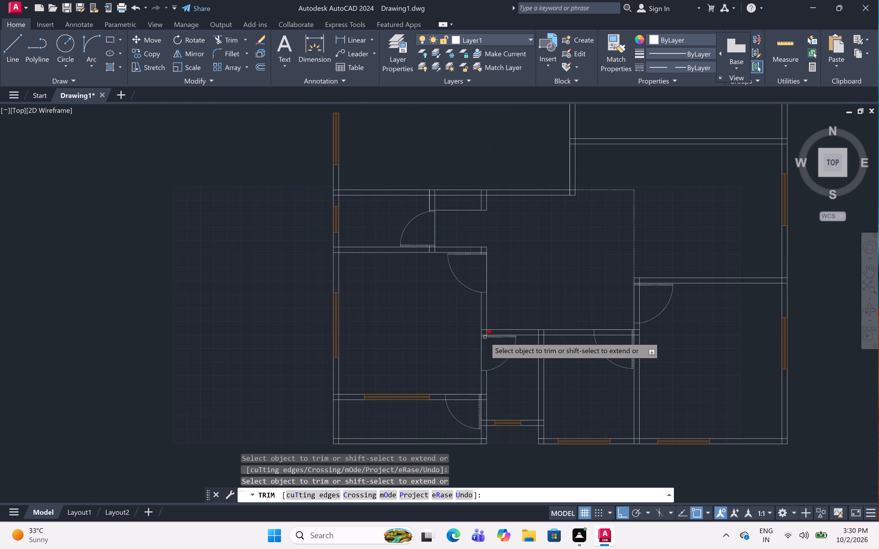
Trim the wall line crossing the door opening and leaf of the shallow room at the plan's southwest corner.
scroll(484, 337, "down", 1)
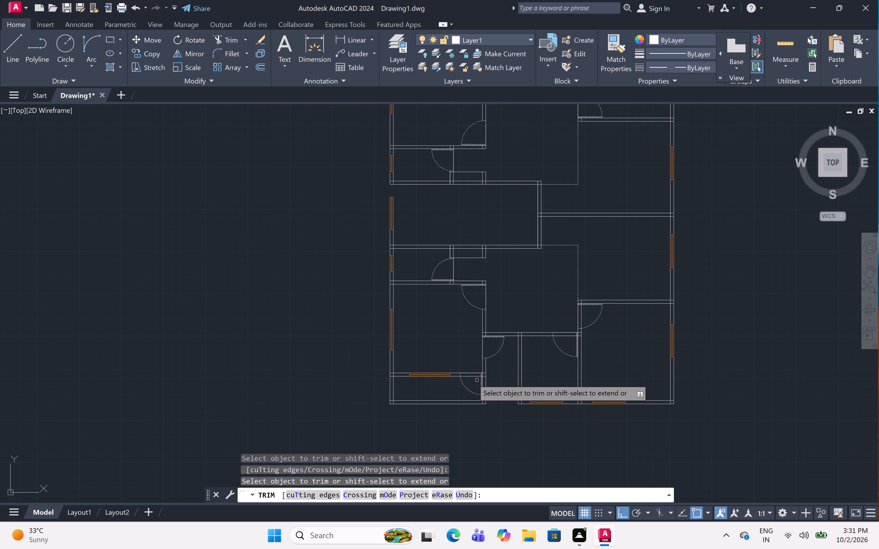
scroll(473, 379, "up", 3)
left_click(475, 366)
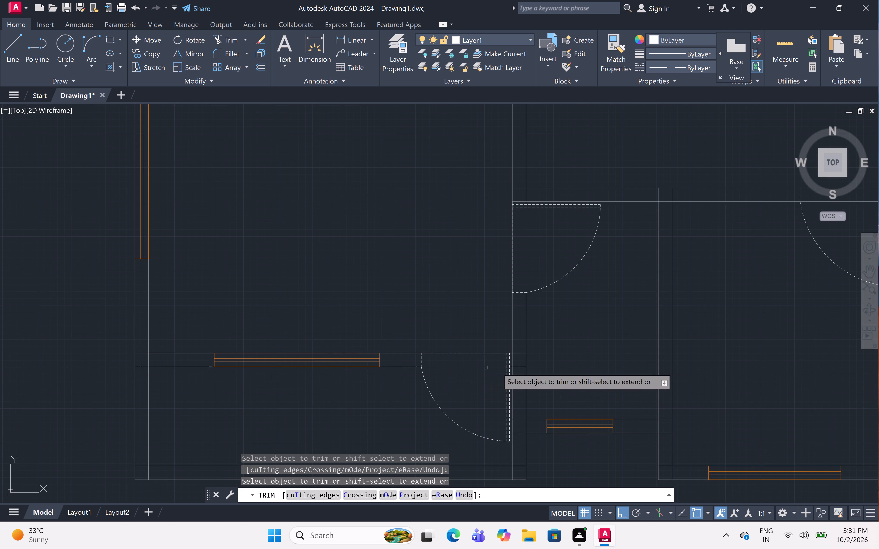
scroll(510, 365, "up", 1)
scroll(510, 365, "down", 1)
scroll(510, 365, "up", 3)
scroll(510, 365, "down", 2)
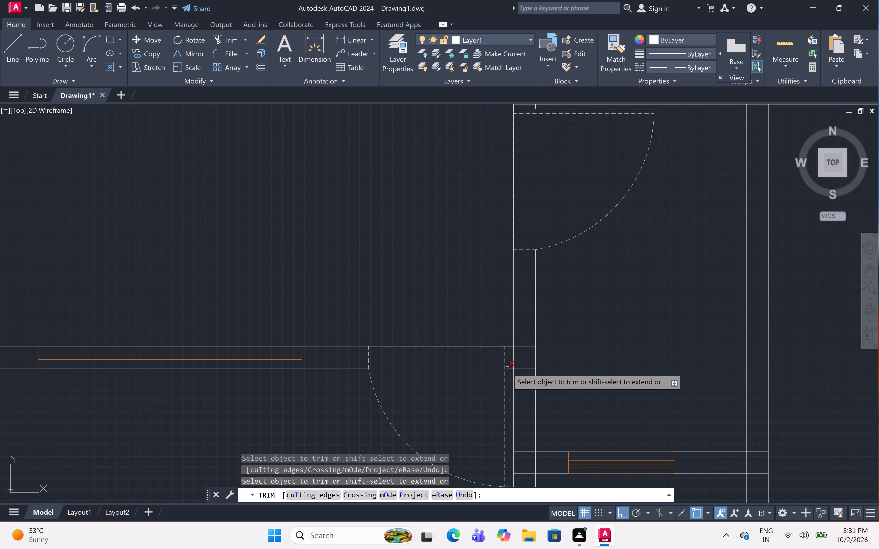
left_click(507, 368)
scroll(461, 364, "down", 5)
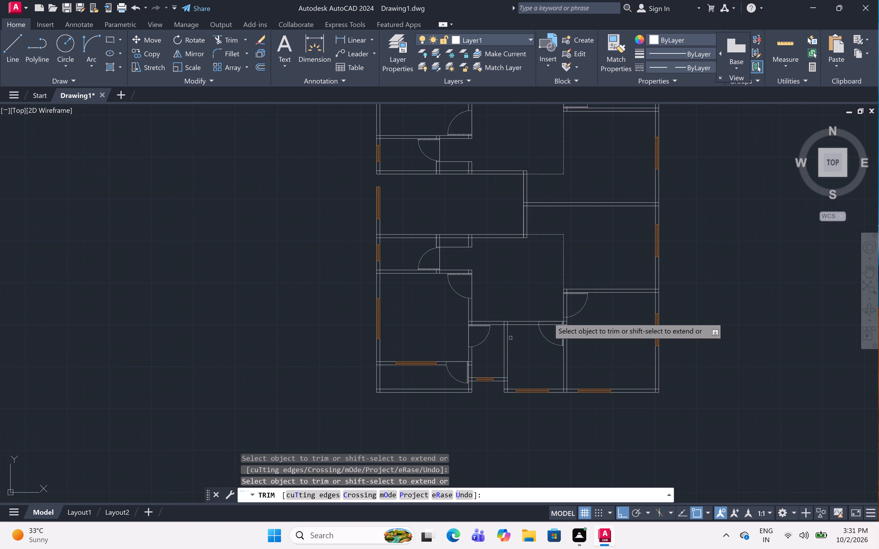
Trim the wall line crossing the door opening and leaf of the southern middle room.
scroll(558, 322, "up", 1)
scroll(558, 322, "down", 1)
scroll(558, 322, "up", 1)
scroll(558, 322, "down", 1)
scroll(558, 322, "up", 2)
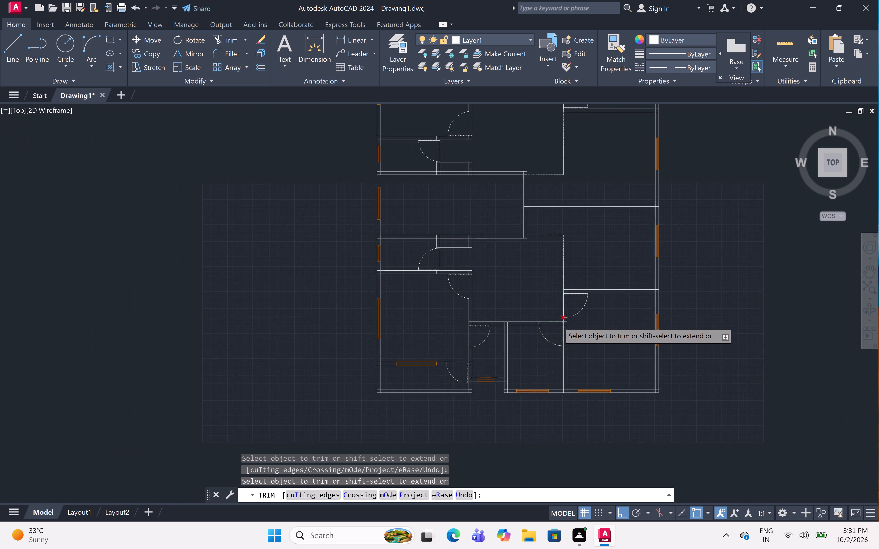
scroll(558, 322, "up", 2)
scroll(555, 330, "down", 1)
scroll(555, 330, "up", 2)
scroll(555, 330, "down", 1)
scroll(555, 330, "up", 3)
scroll(555, 330, "down", 1)
left_click(555, 330)
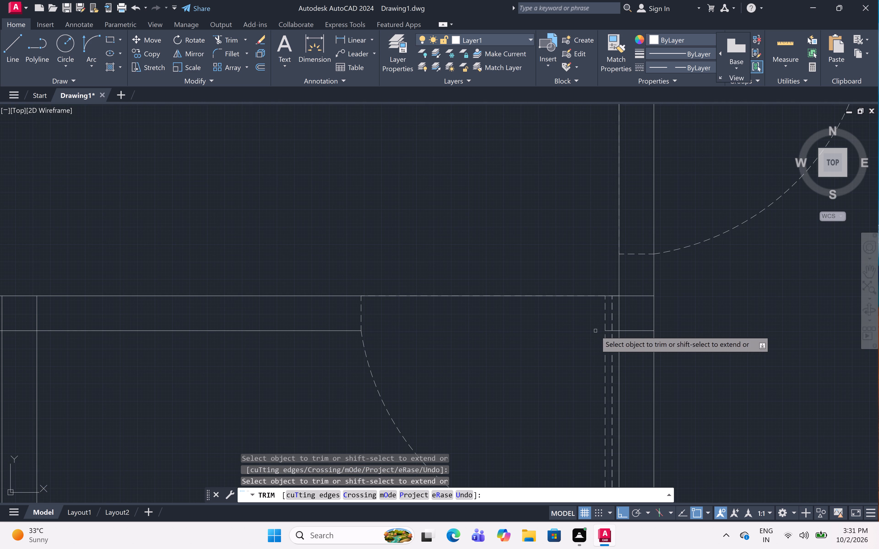
left_click(608, 331)
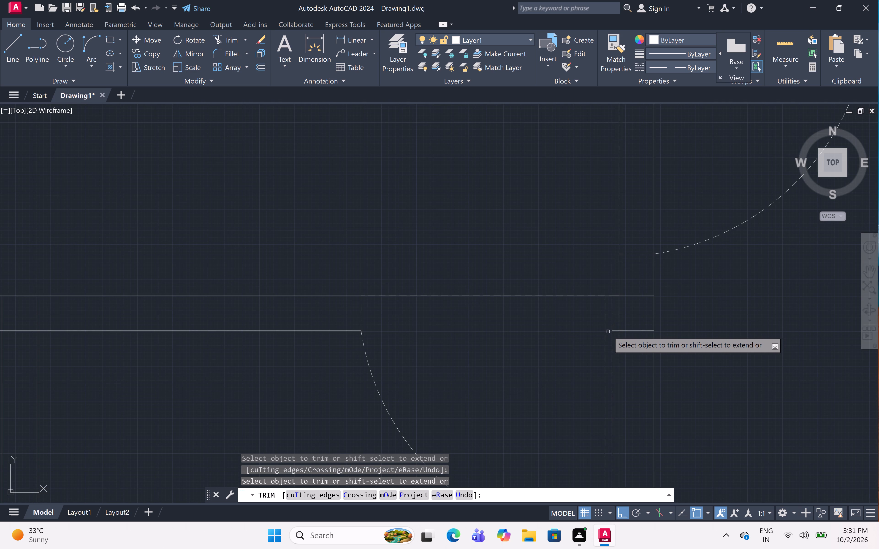
Trim the wall line crossing the door opening and leaf at the southeast room's northwest corner.
scroll(551, 334, "down", 3)
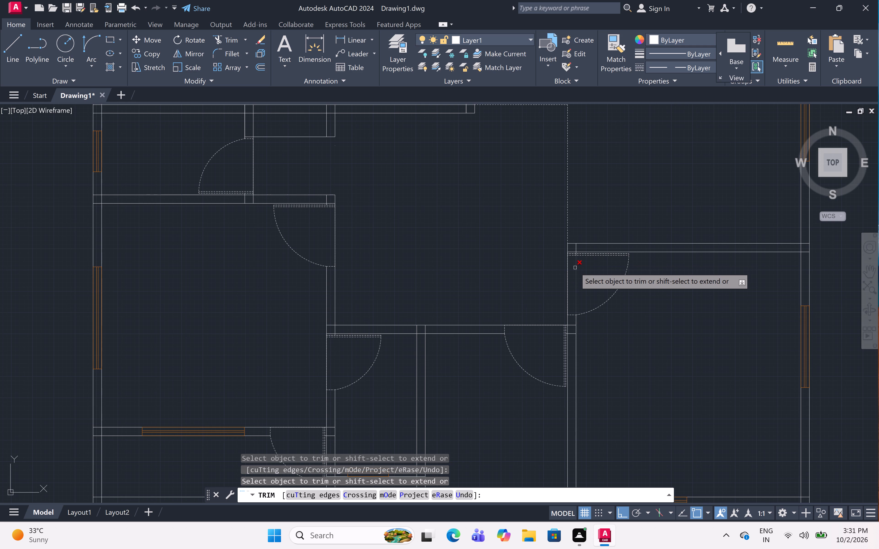
left_click(575, 268)
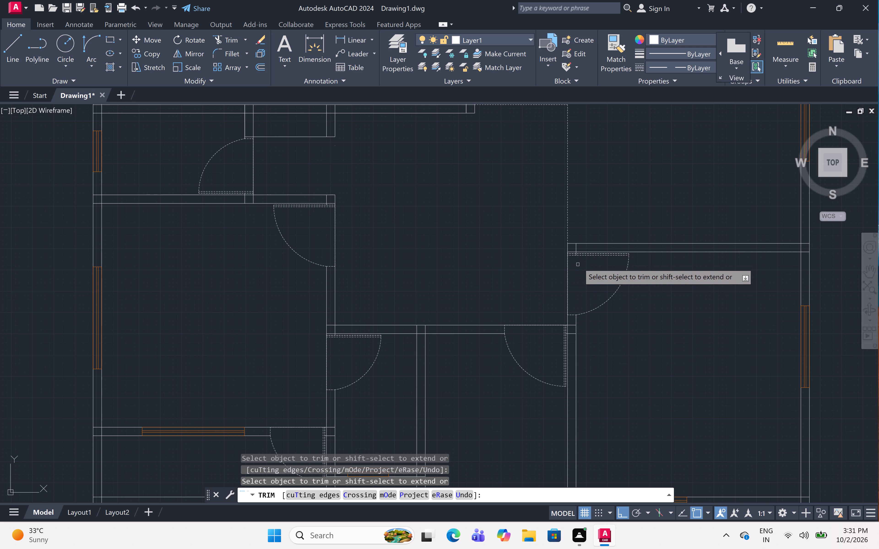
scroll(576, 254, "up", 4)
scroll(576, 254, "down", 4)
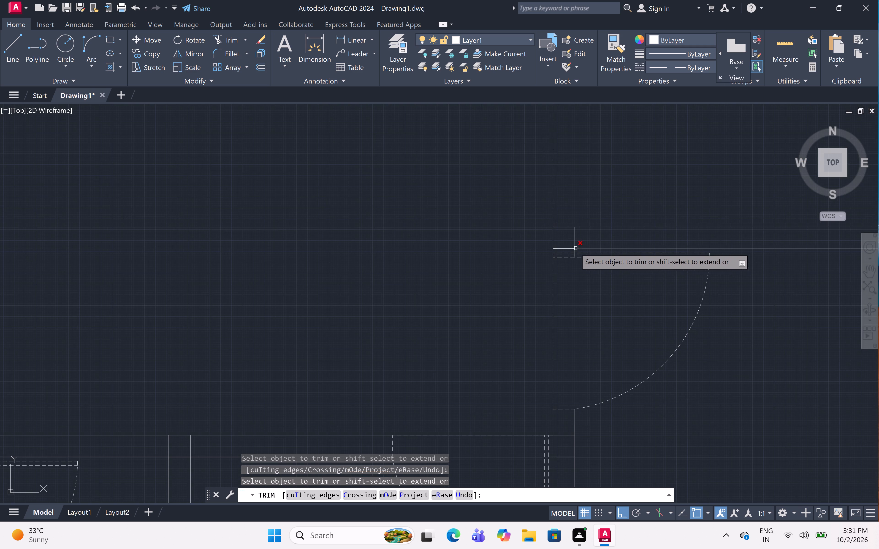
scroll(569, 256, "up", 1)
scroll(567, 256, "down", 1)
scroll(554, 262, "up", 1)
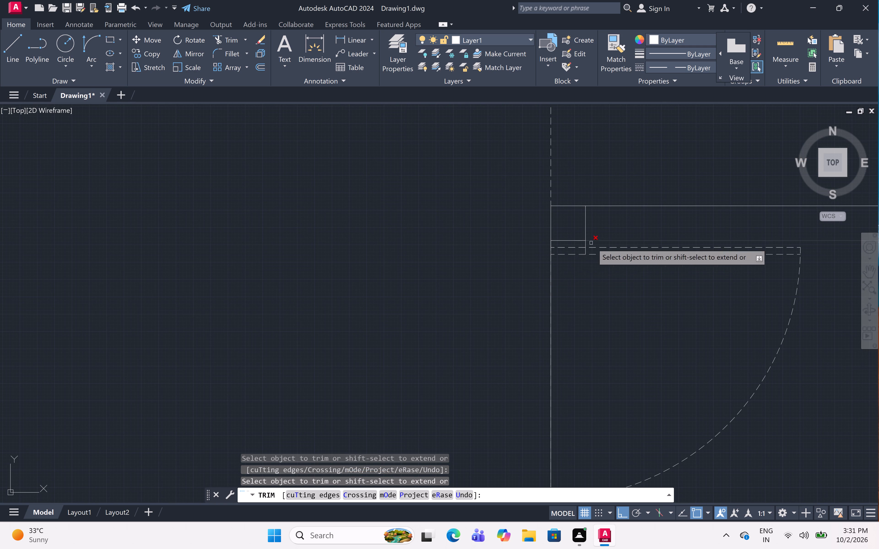
scroll(592, 251, "up", 3)
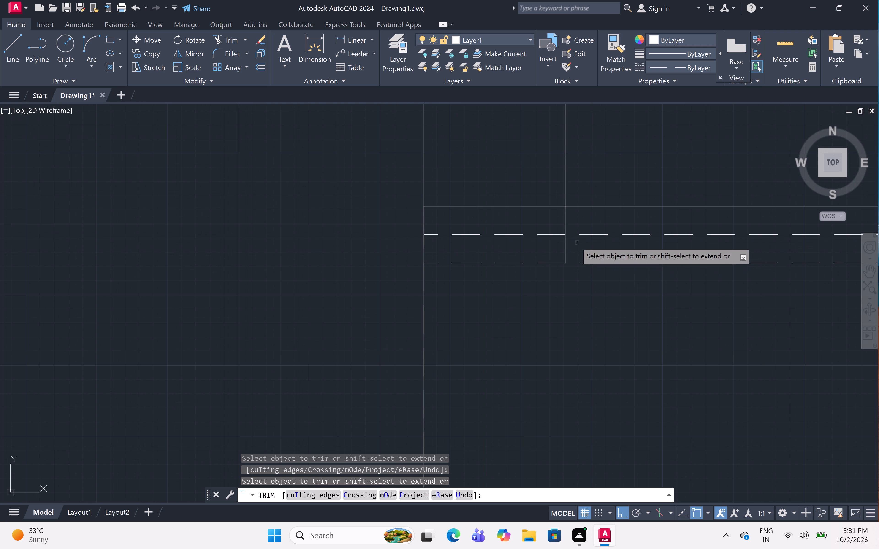
left_click(565, 251)
scroll(570, 255, "down", 8)
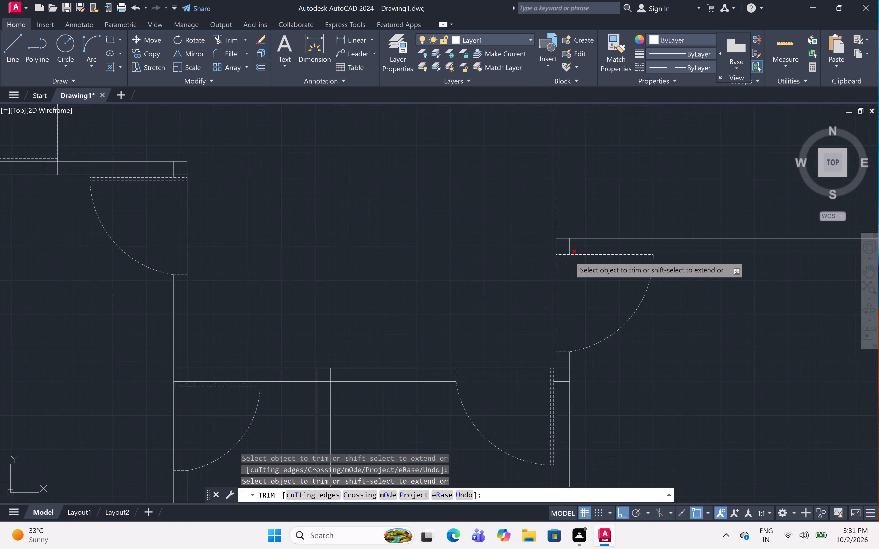
Examine the doors in both halves of the plan for wall lines still crossing their openings, and end trimming.
scroll(570, 256, "down", 2)
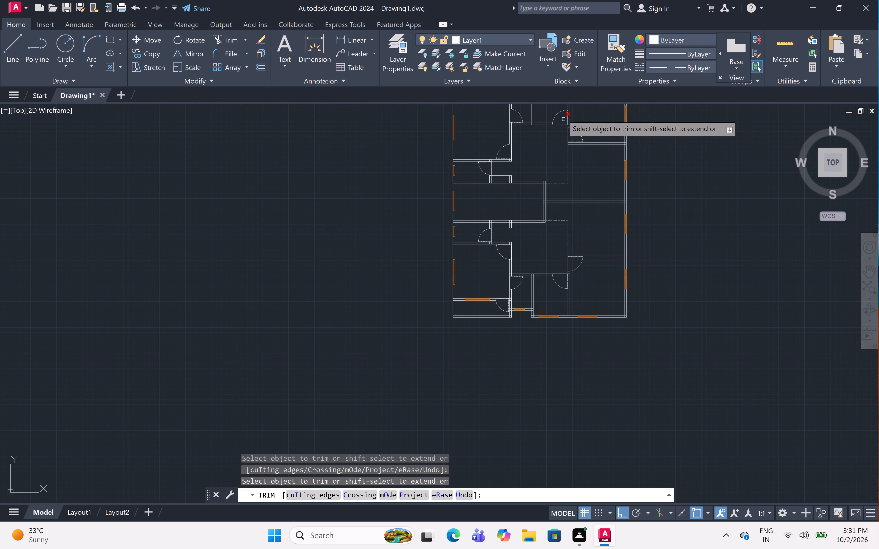
scroll(567, 115, "up", 6)
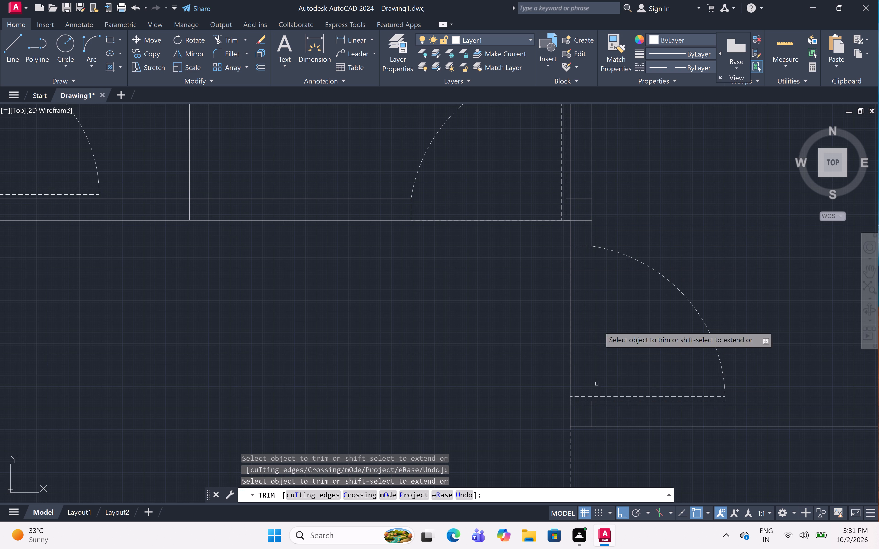
scroll(600, 277, "down", 4)
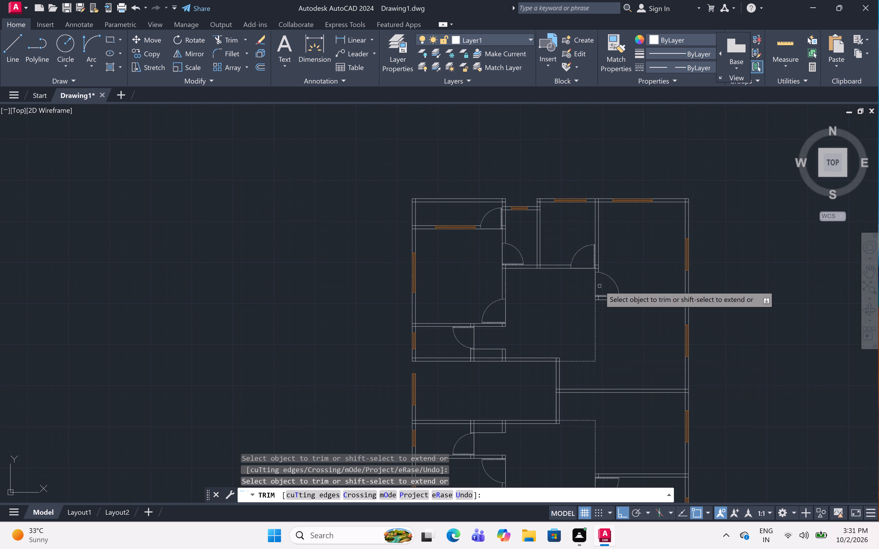
scroll(600, 286, "down", 1)
scroll(618, 260, "down", 1)
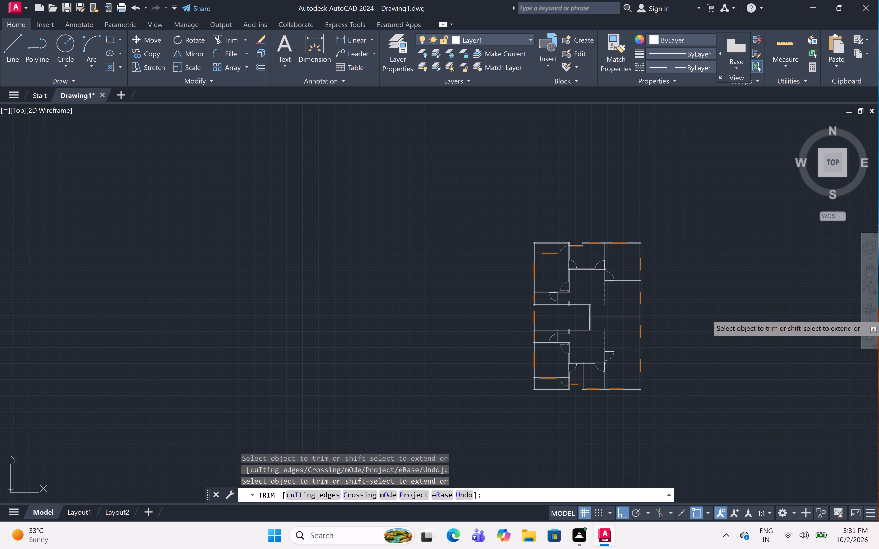
scroll(717, 363, "down", 1)
scroll(717, 363, "up", 1)
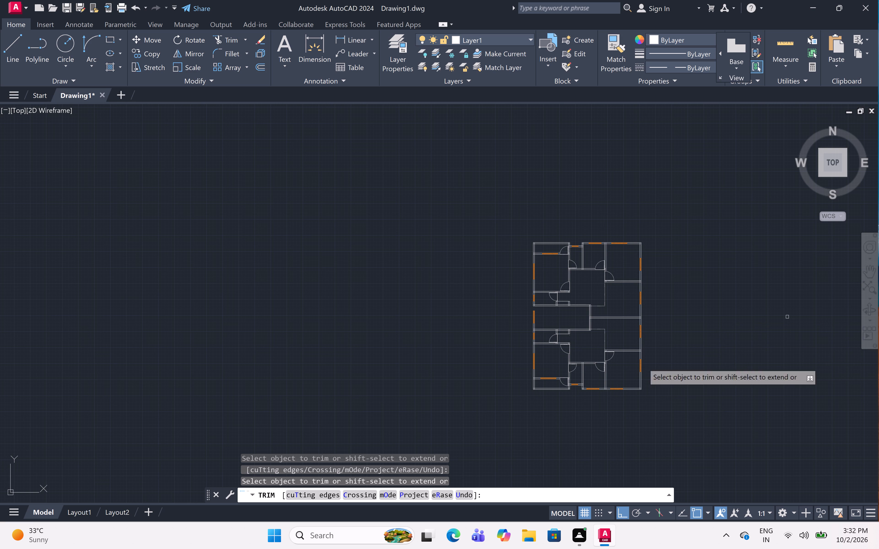
scroll(568, 257, "up", 1)
scroll(568, 257, "down", 3)
scroll(568, 257, "up", 2)
scroll(568, 257, "down", 2)
scroll(568, 257, "up", 5)
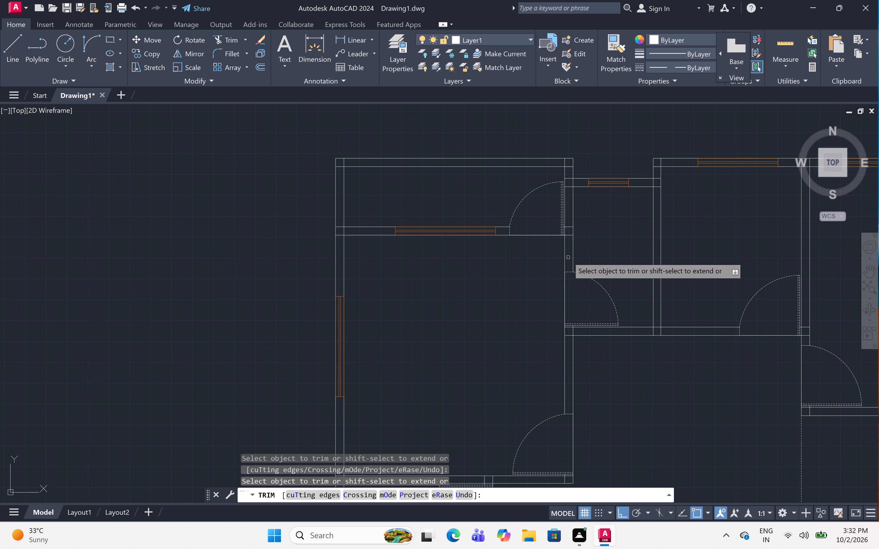
scroll(568, 258, "up", 2)
scroll(568, 259, "down", 1)
key("Escape")
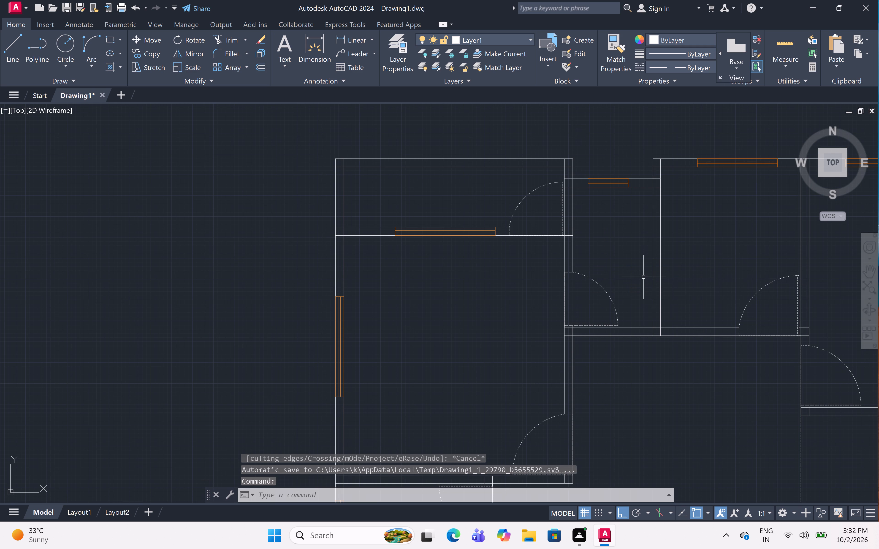
Trim the overlapping inner wall lines at the plan's outer northwest corner.
type("tr")
key("space")
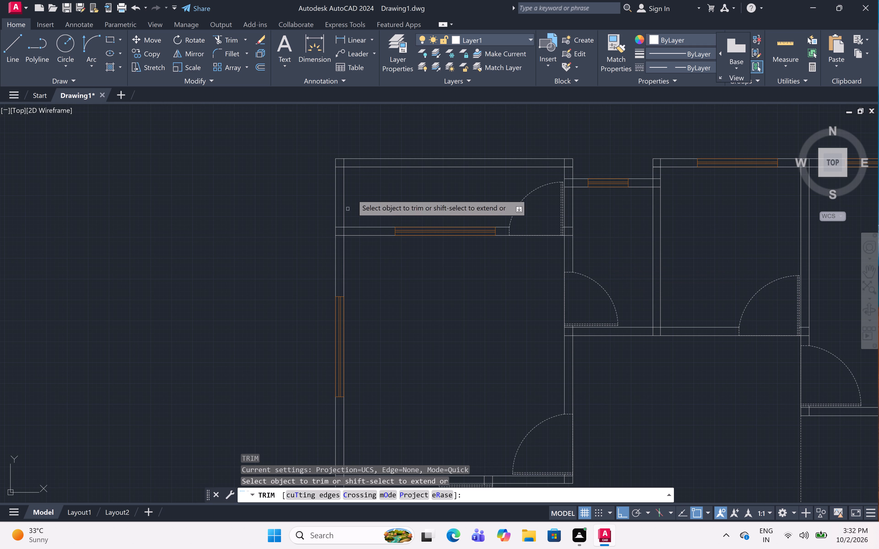
left_click(339, 167)
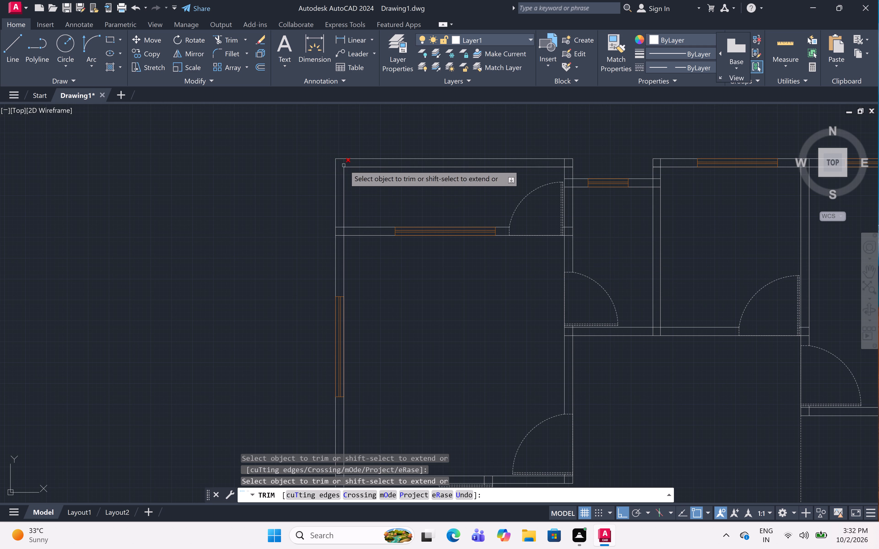
left_click(345, 165)
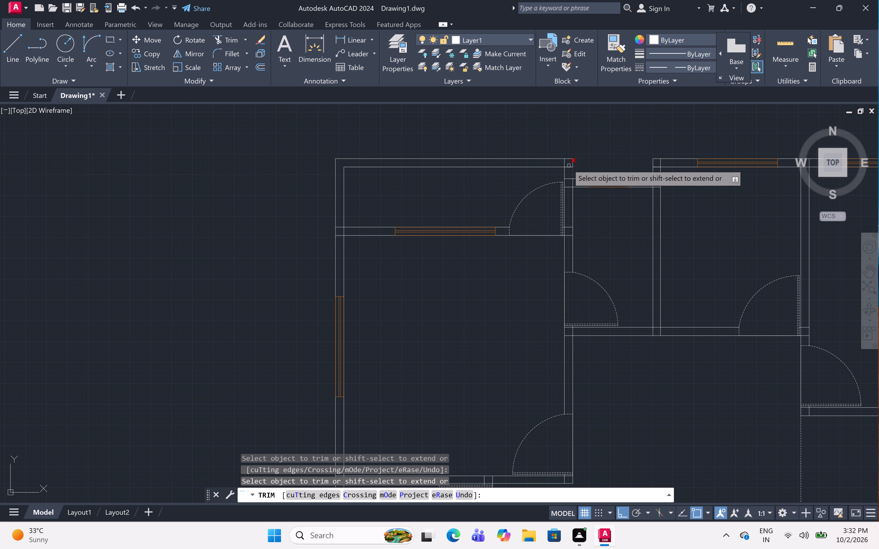
Trim the overlapping inner wall lines at the northeast corner of the shallow northwest room.
scroll(568, 165, "up", 1)
scroll(568, 165, "down", 2)
scroll(568, 165, "up", 1)
scroll(568, 165, "down", 2)
scroll(568, 165, "up", 1)
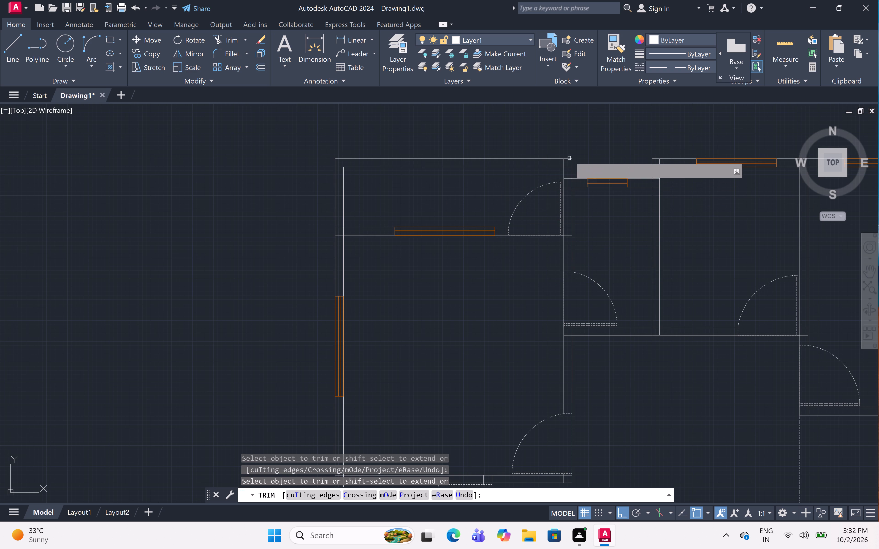
scroll(570, 156, "up", 4)
scroll(570, 156, "down", 2)
scroll(570, 156, "up", 1)
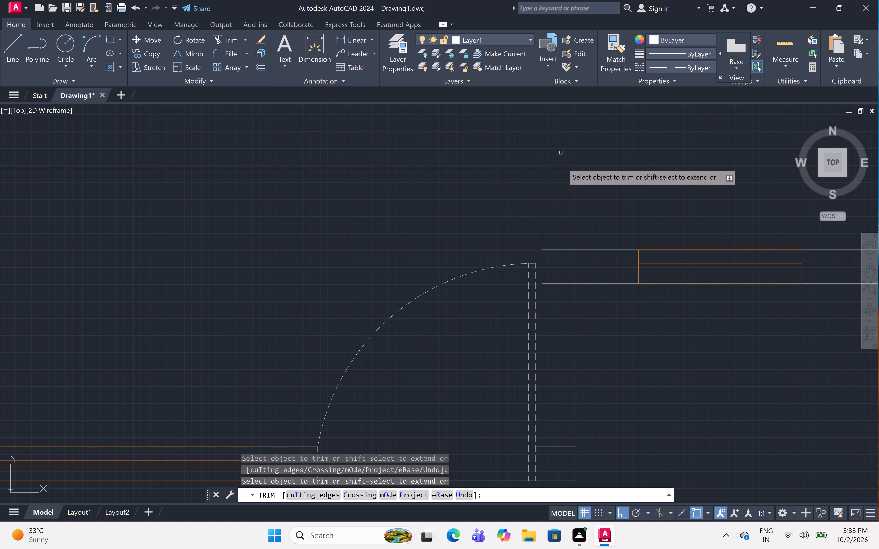
left_click(532, 185)
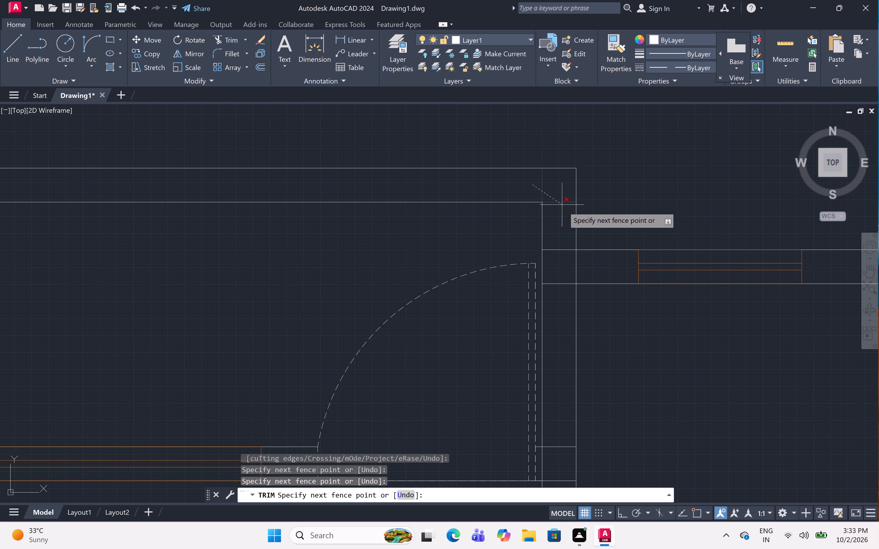
left_click(563, 207)
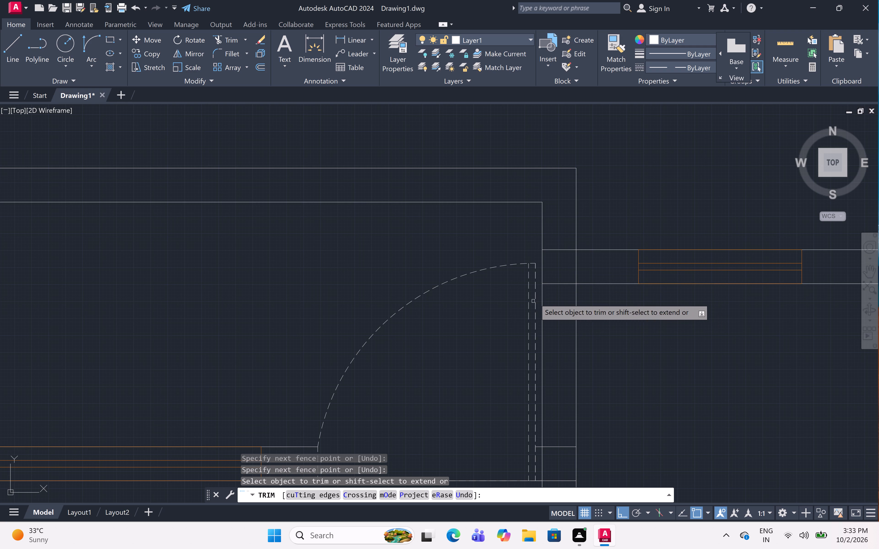
Trim the crossing lines where the narrow room's north window wall meets the shallow northwest room's east wall.
scroll(569, 265, "up", 4)
scroll(569, 265, "down", 2)
left_click(549, 203)
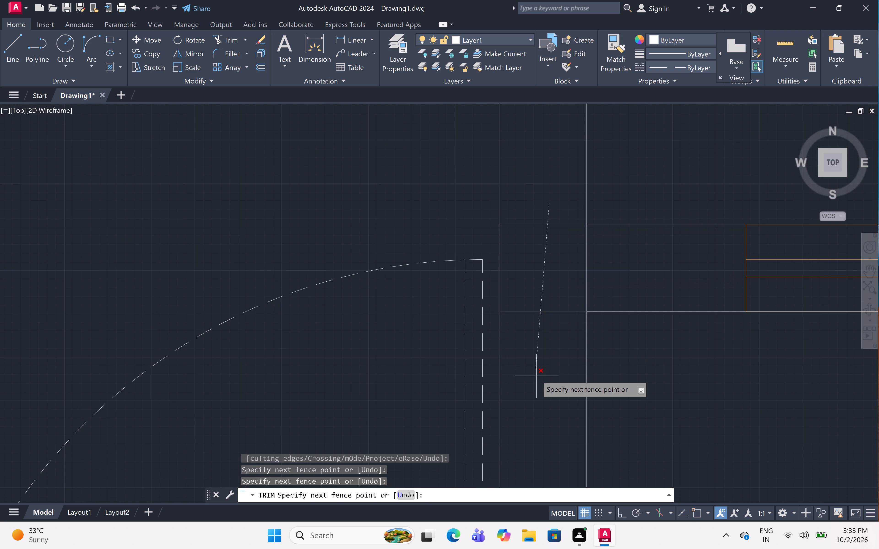
left_click_drag(537, 376, 539, 366)
left_click(539, 279)
left_click(632, 272)
Trim the crossing lines where the shallow northwest room's south window wall meets the west exterior wall.
scroll(632, 272, "down", 5)
scroll(632, 272, "up", 1)
scroll(632, 272, "down", 2)
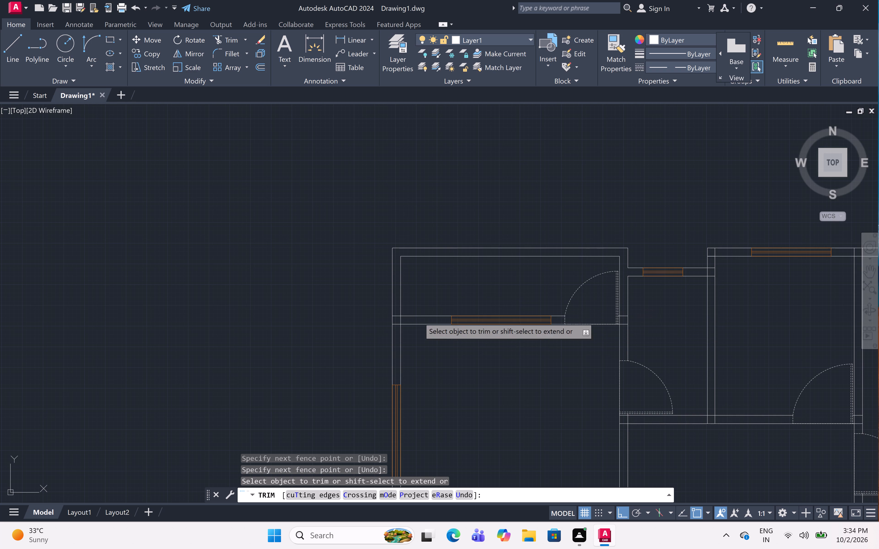
scroll(395, 314, "up", 4)
left_click(395, 315)
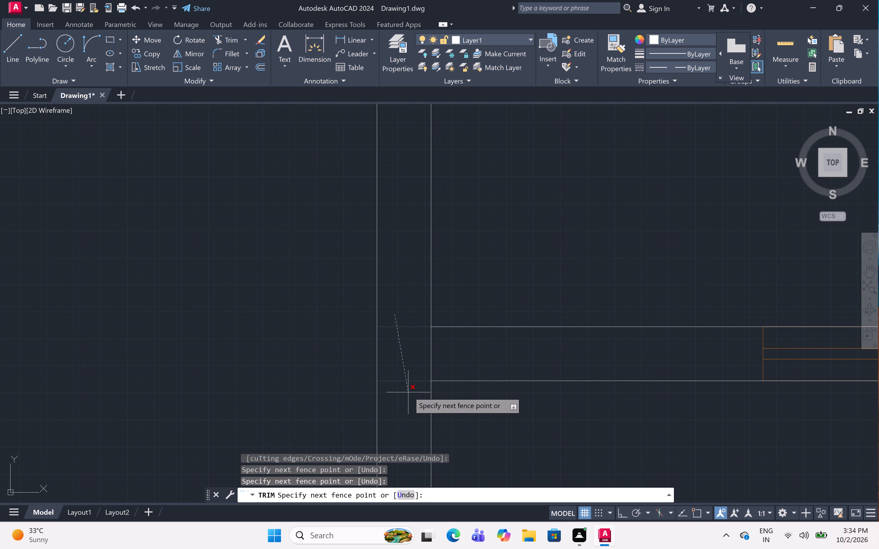
left_click_drag(409, 402, 409, 400)
left_click(411, 362)
left_click(457, 361)
scroll(457, 361, "down", 3)
scroll(457, 361, "up", 2)
scroll(457, 361, "down", 3)
scroll(457, 361, "up", 4)
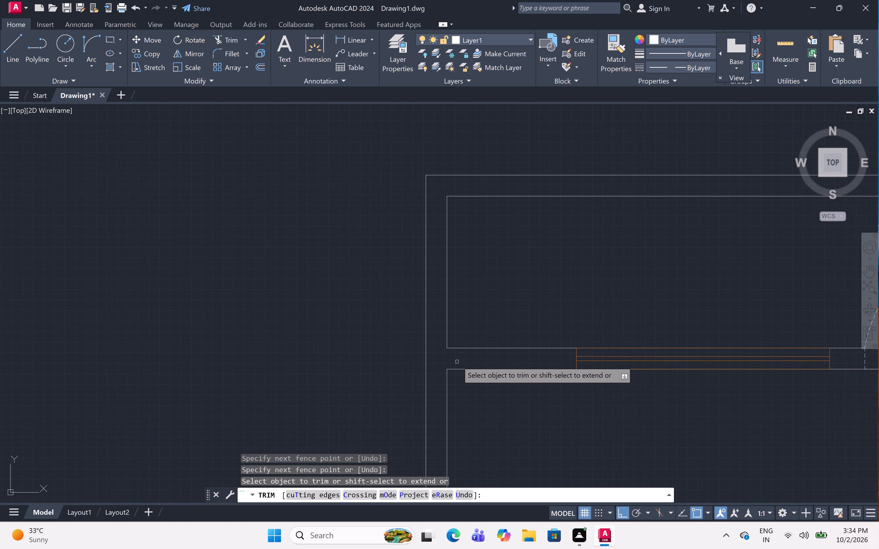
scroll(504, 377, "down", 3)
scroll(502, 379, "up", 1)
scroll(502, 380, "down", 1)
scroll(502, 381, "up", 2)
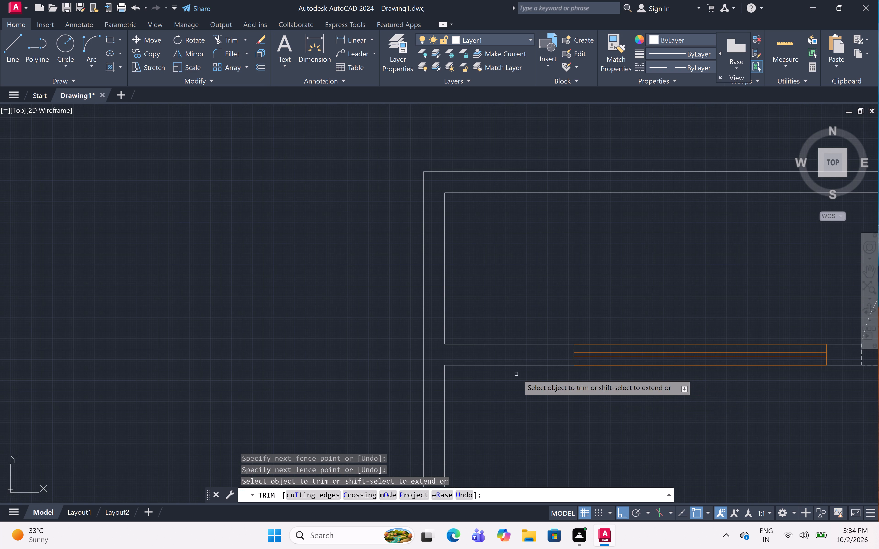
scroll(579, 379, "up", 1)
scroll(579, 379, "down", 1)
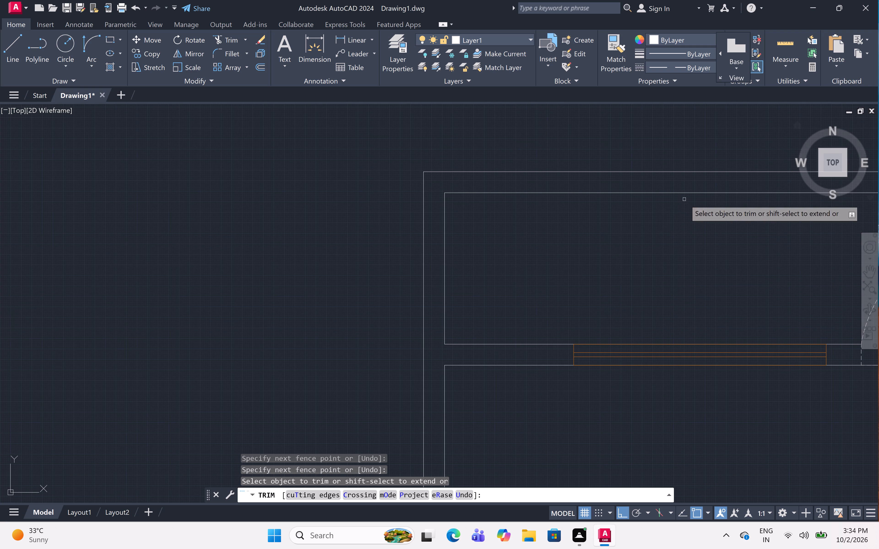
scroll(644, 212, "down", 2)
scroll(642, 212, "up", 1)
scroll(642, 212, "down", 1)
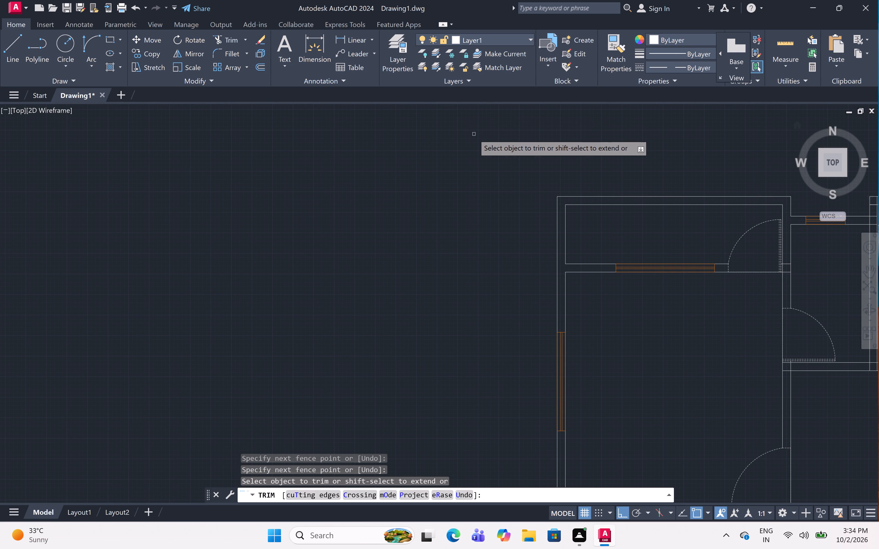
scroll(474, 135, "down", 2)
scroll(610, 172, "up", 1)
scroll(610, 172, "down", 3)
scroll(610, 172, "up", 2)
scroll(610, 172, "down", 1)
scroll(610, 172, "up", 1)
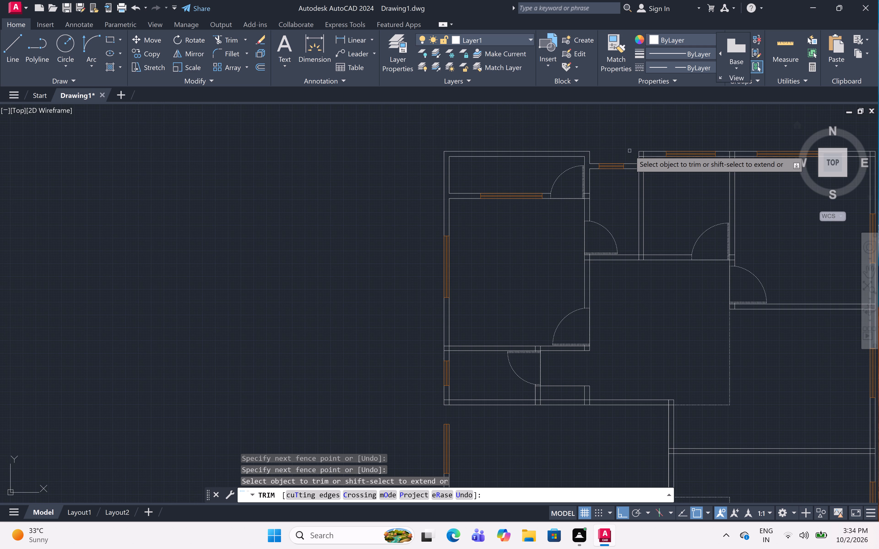
Trim the crossing lines where the shallow northwest room's south wall meets its east wall, beside the door.
scroll(587, 192, "up", 1)
scroll(587, 192, "down", 2)
scroll(587, 192, "up", 1)
scroll(587, 192, "down", 1)
scroll(587, 192, "up", 2)
scroll(587, 192, "down", 2)
scroll(587, 192, "up", 2)
scroll(590, 213, "up", 1)
scroll(590, 213, "down", 1)
scroll(590, 213, "up", 2)
scroll(590, 212, "down", 1)
scroll(590, 212, "up", 2)
scroll(589, 211, "down", 1)
left_click(581, 148)
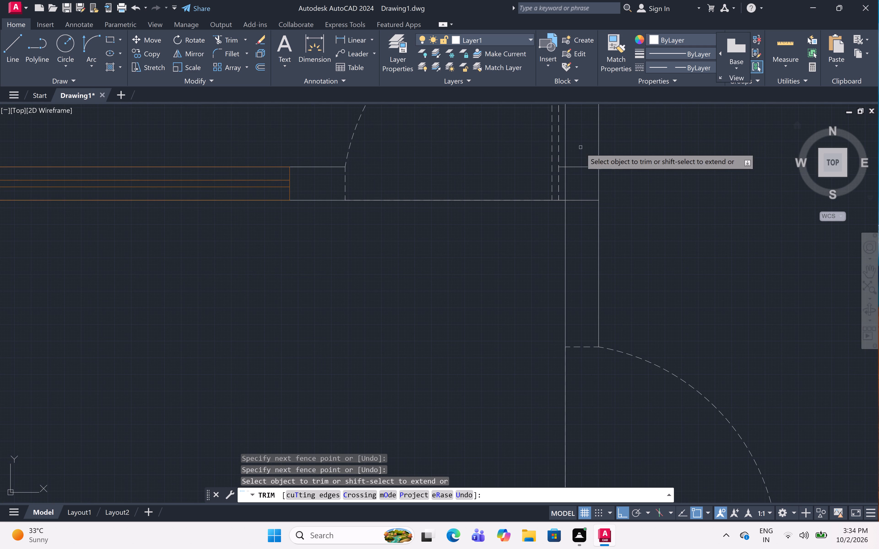
left_click(588, 243)
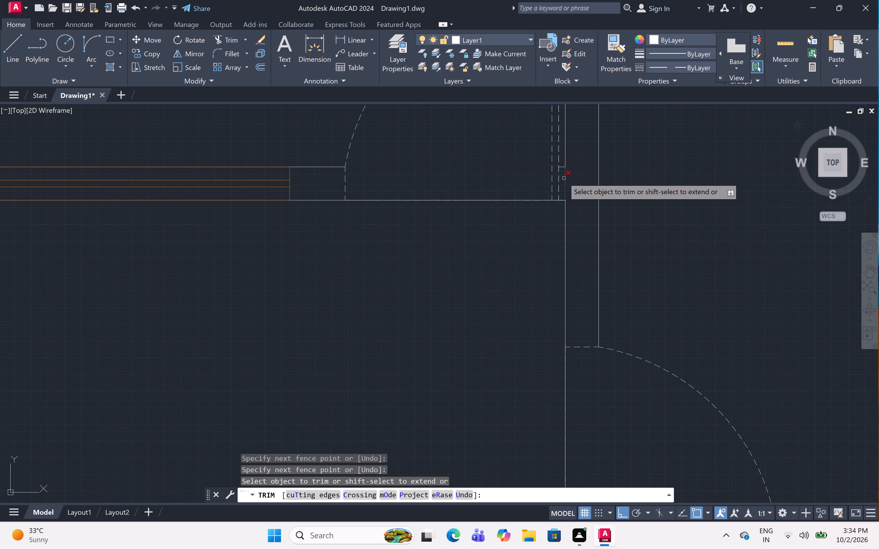
left_click(564, 178)
Trim the crossing lines where the narrow northern room's south wall meets the large northwest room's east wall.
scroll(565, 179, "down", 5)
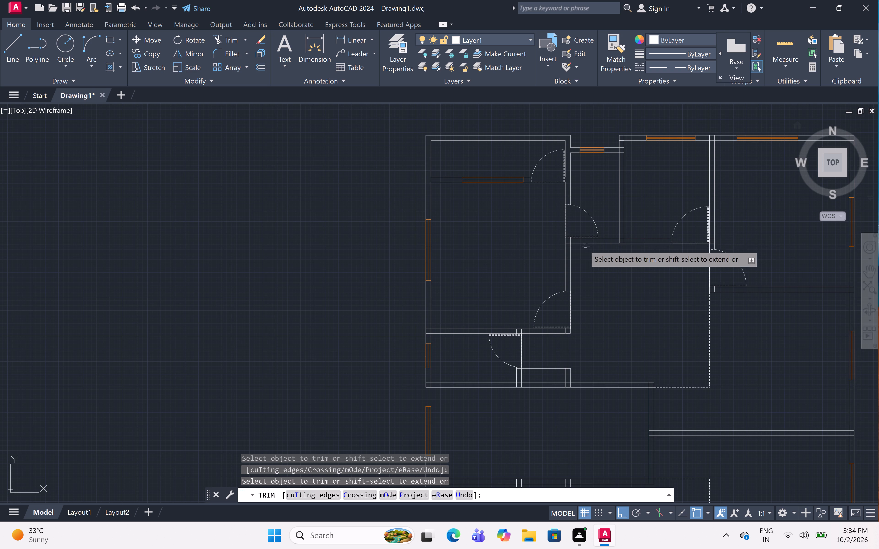
scroll(567, 243, "up", 5)
scroll(567, 243, "down", 1)
scroll(567, 243, "up", 2)
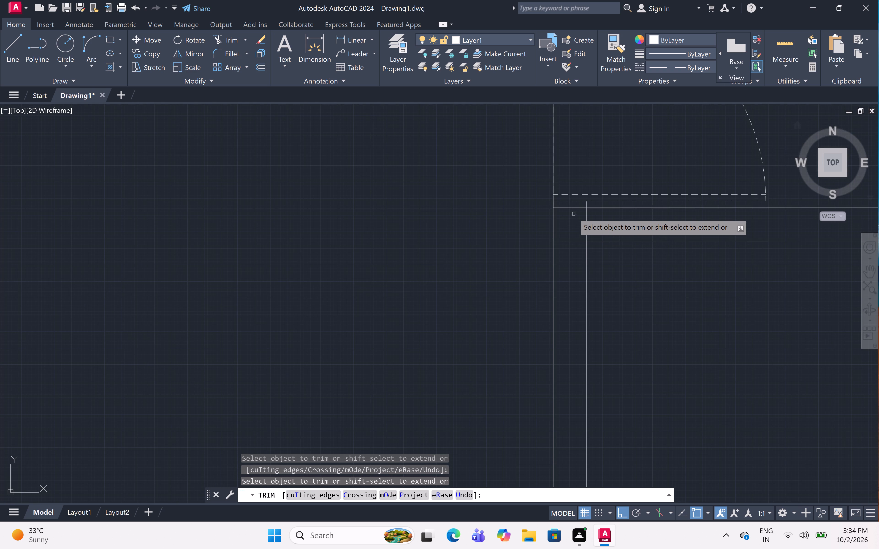
left_click(573, 208)
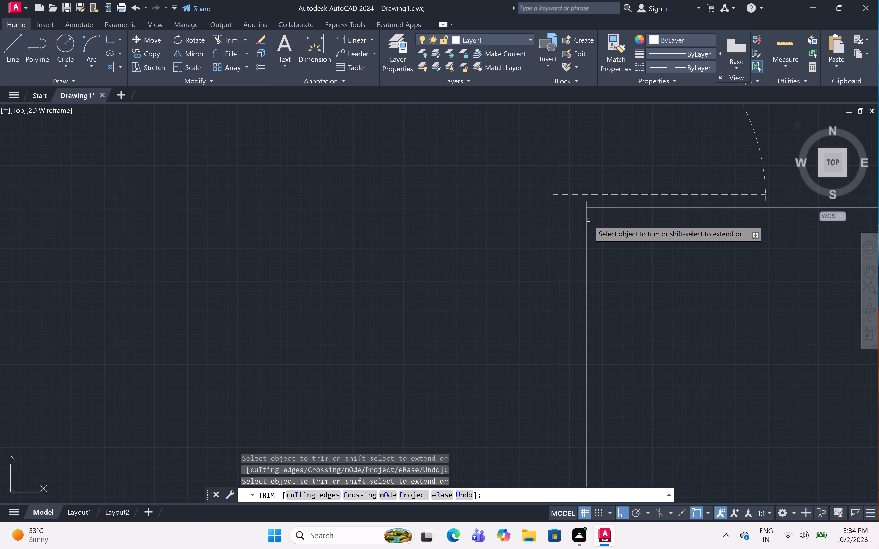
left_click(595, 220)
left_click(572, 246)
Trim the crossing lines where the narrow northern room's south wall meets its east wall.
scroll(567, 255, "down", 4)
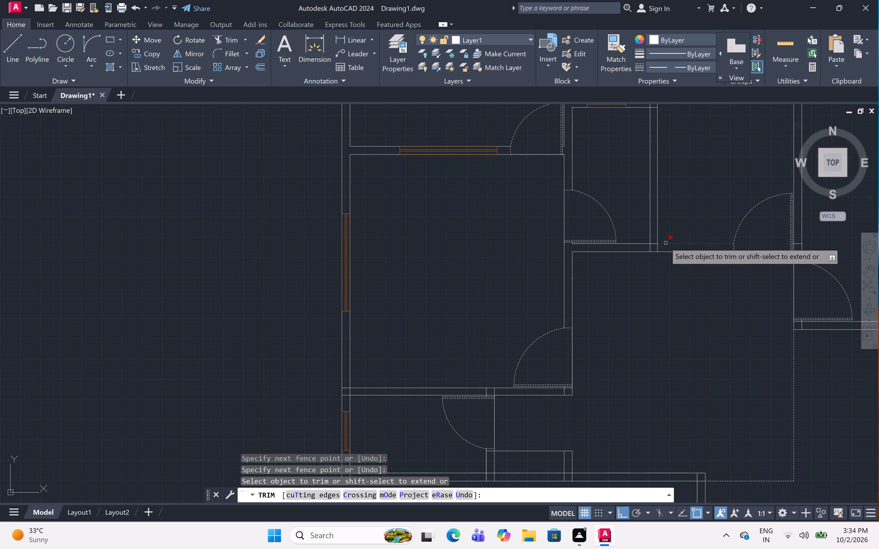
scroll(665, 243, "up", 8)
scroll(665, 243, "down", 1)
left_click(587, 262)
left_click_drag(655, 269, 655, 267)
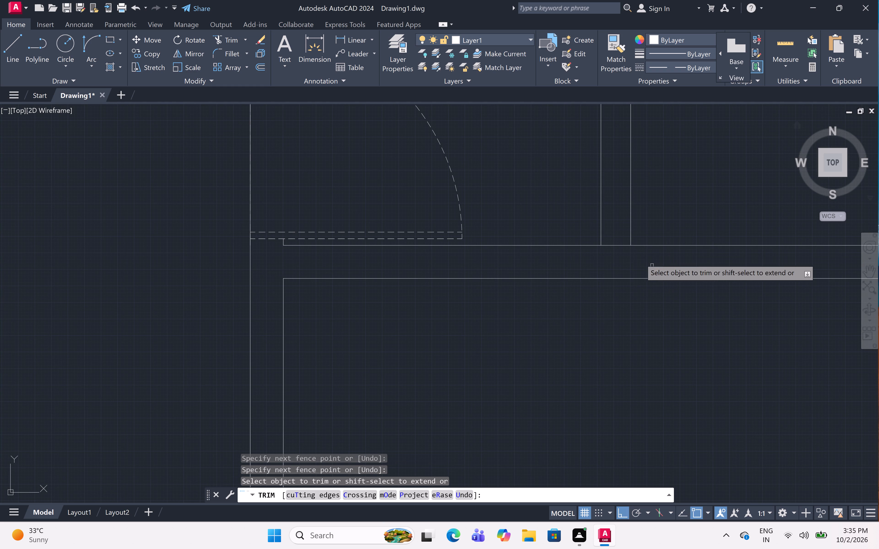
left_click(618, 253)
left_click(614, 236)
Trim the crossing lines where the narrow northern room's north window wall meets its east wall.
scroll(614, 237, "down", 3)
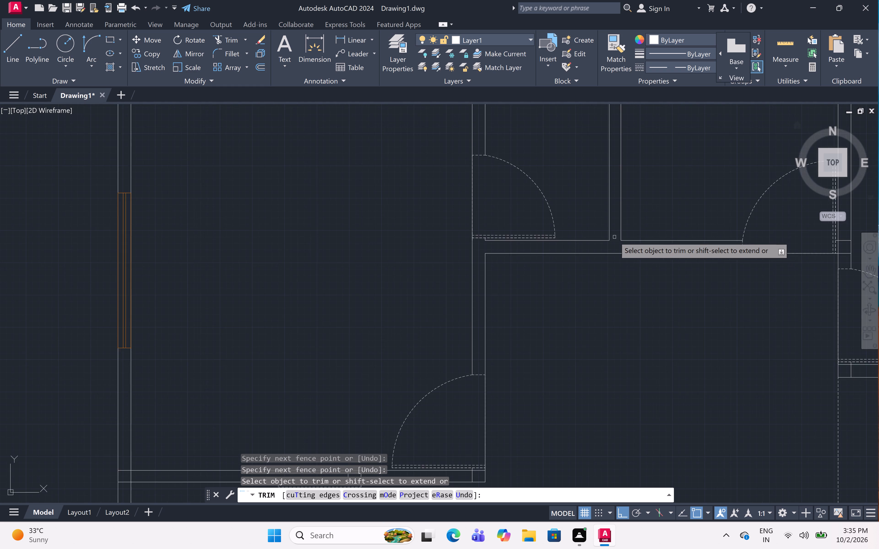
scroll(614, 237, "down", 1)
scroll(614, 237, "up", 1)
scroll(614, 237, "down", 2)
scroll(615, 237, "up", 2)
scroll(615, 237, "down", 4)
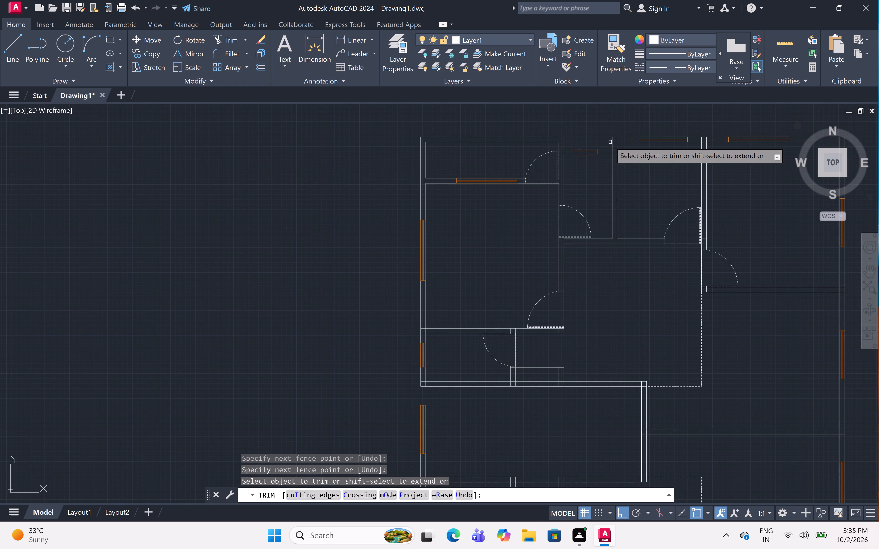
scroll(610, 142, "up", 4)
scroll(610, 140, "down", 1)
scroll(610, 140, "up", 1)
left_click(648, 183)
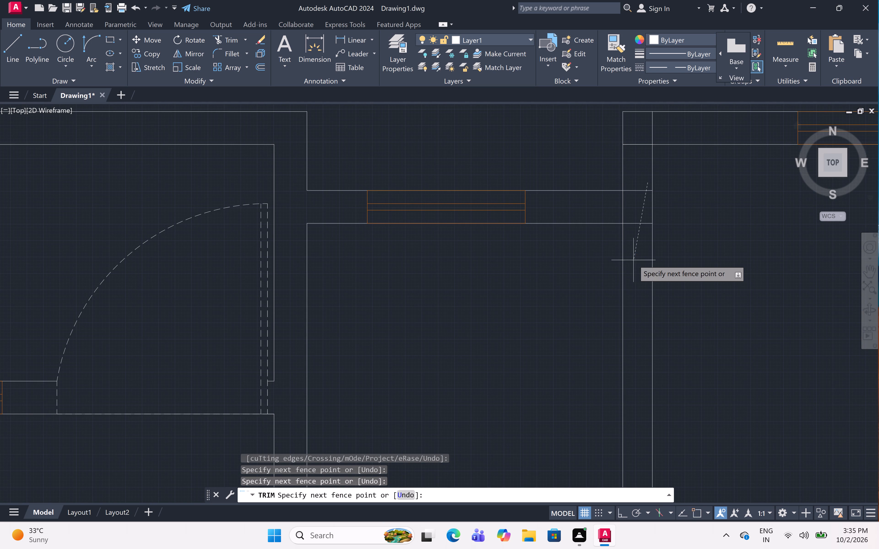
left_click(633, 260)
left_click(633, 219)
left_click(605, 208)
Trim the overlapping wall lines at the northwest corner of the room just east of the narrow northern room.
scroll(608, 207, "down", 6)
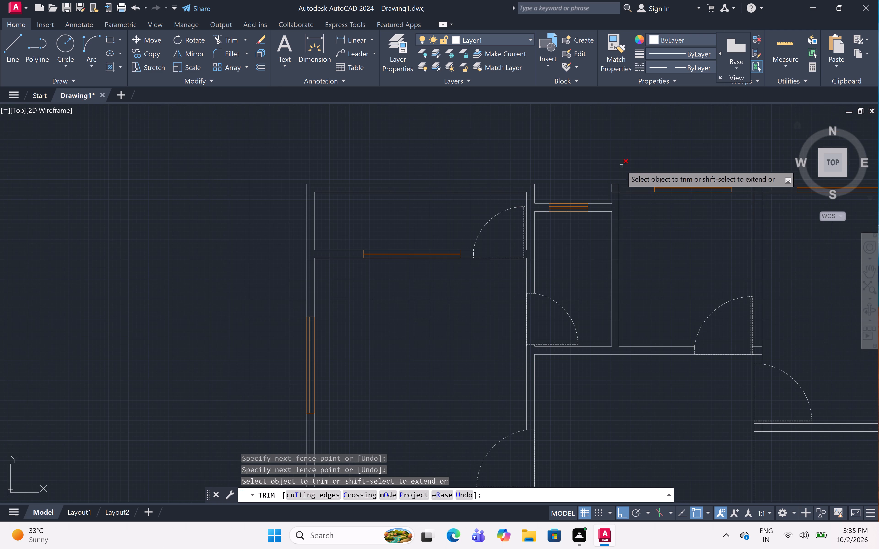
scroll(614, 185, "up", 8)
scroll(614, 185, "down", 1)
scroll(614, 185, "up", 2)
left_click(665, 190)
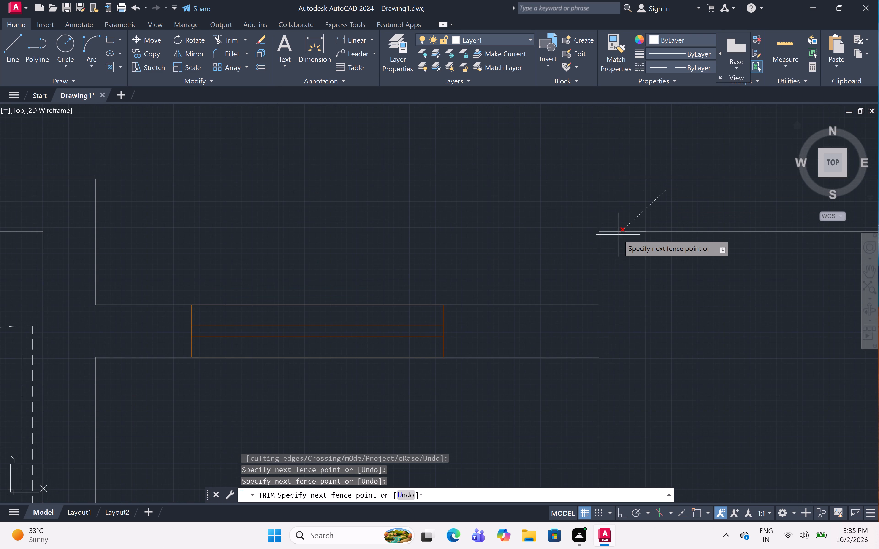
left_click(617, 236)
Trim the crossing lines where the north exterior wall meets the partition between the two northeastern rooms, between their windows.
scroll(616, 236, "down", 9)
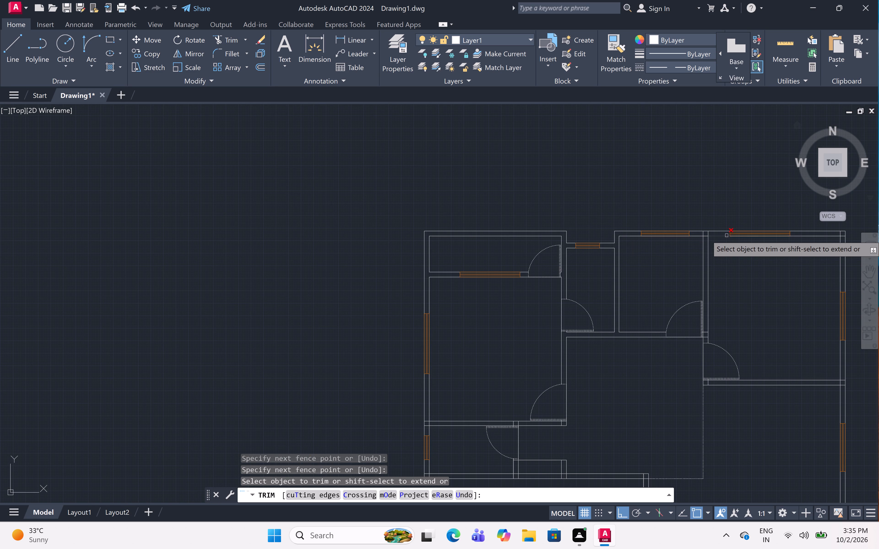
scroll(727, 235, "up", 1)
scroll(727, 235, "down", 1)
scroll(727, 235, "up", 3)
scroll(727, 235, "down", 4)
scroll(727, 235, "up", 4)
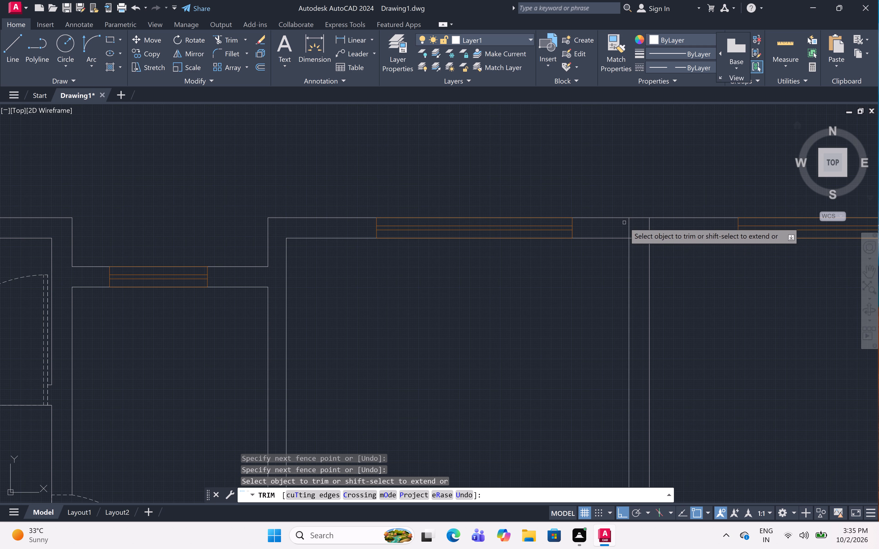
left_click(614, 230)
left_click(676, 231)
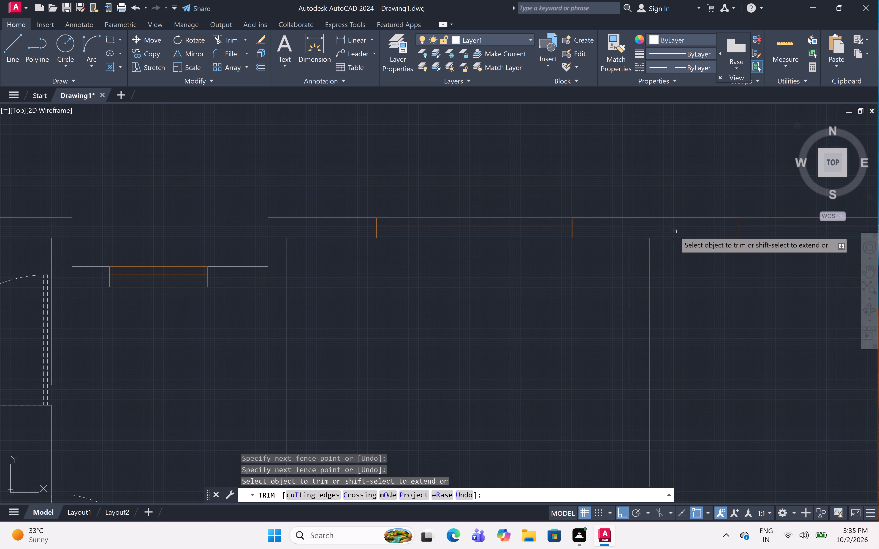
left_click(639, 232)
left_click(640, 256)
Trim the crossing lines where the north-central room's south wall meets its east wall, beside the door.
scroll(639, 256, "down", 5)
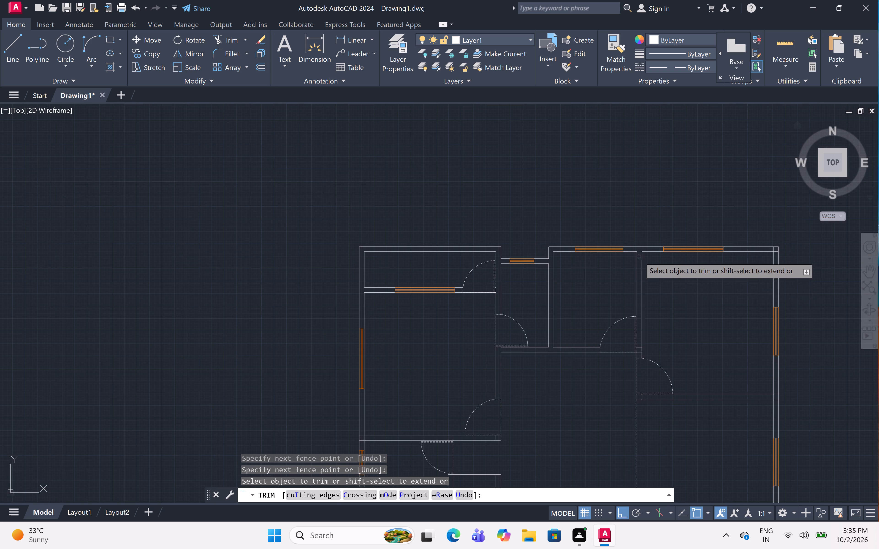
scroll(640, 355, "up", 4)
scroll(639, 355, "down", 1)
scroll(639, 355, "up", 1)
scroll(639, 355, "down", 1)
scroll(639, 355, "up", 3)
scroll(640, 336, "up", 2)
scroll(640, 336, "down", 1)
scroll(640, 336, "up", 1)
left_click(633, 306)
left_click(633, 357)
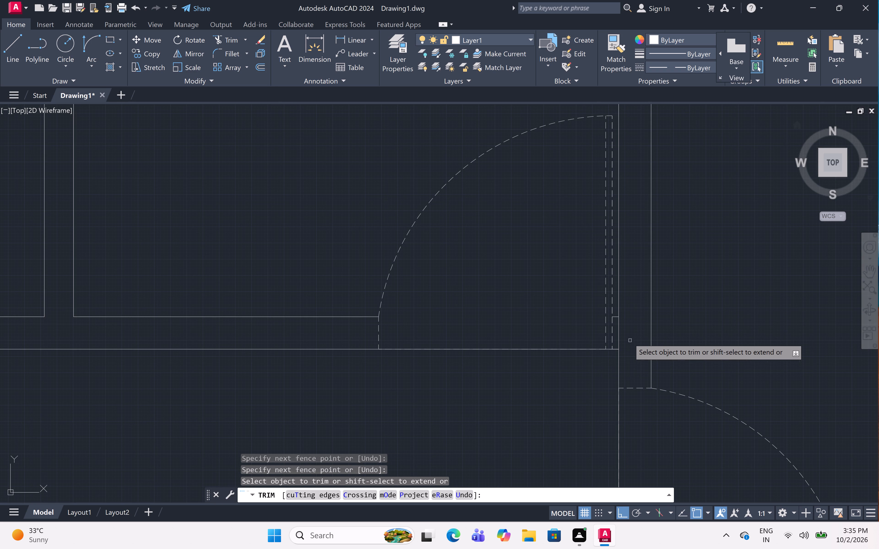
left_click(620, 333)
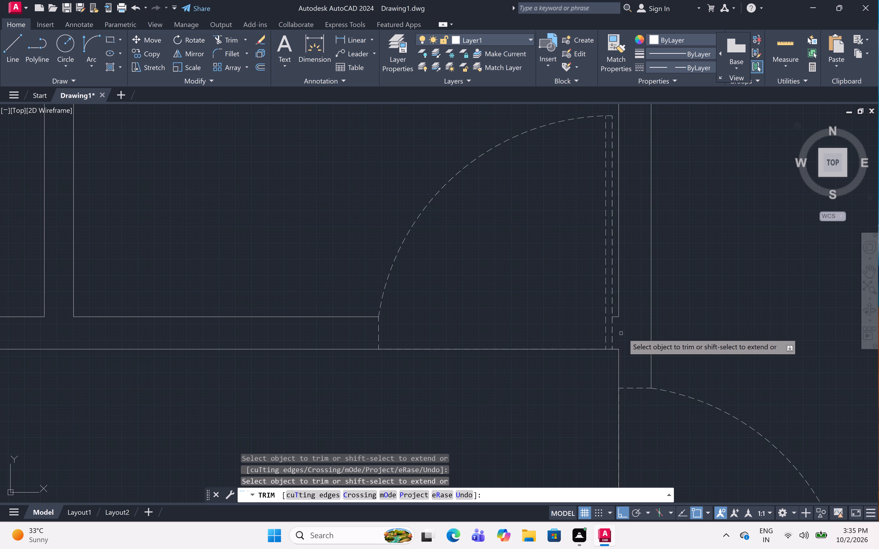
Trim the overlapping wall lines at the northeast room's exterior corner, where the north and east walls meet.
scroll(622, 335, "down", 3)
scroll(705, 287, "down", 2)
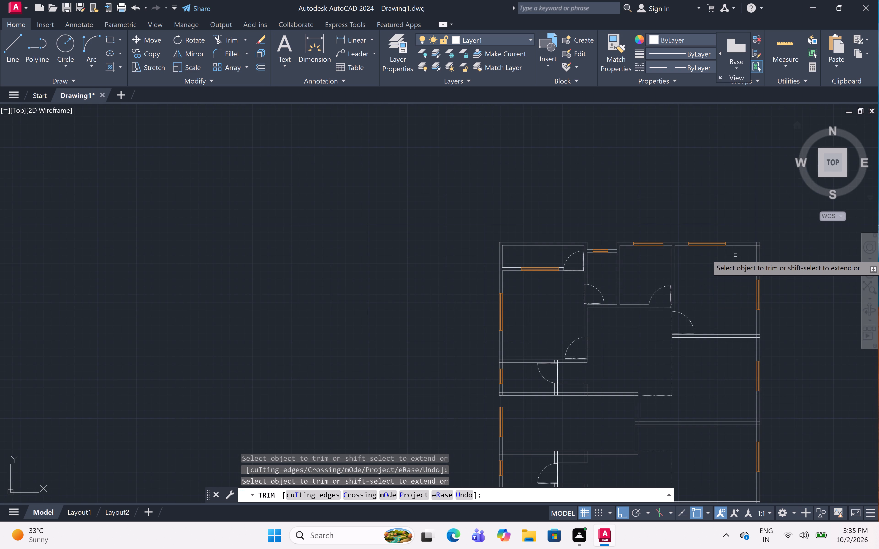
scroll(758, 245, "down", 2)
scroll(758, 245, "up", 2)
scroll(758, 245, "down", 1)
scroll(758, 245, "up", 2)
scroll(758, 245, "down", 1)
scroll(758, 245, "up", 1)
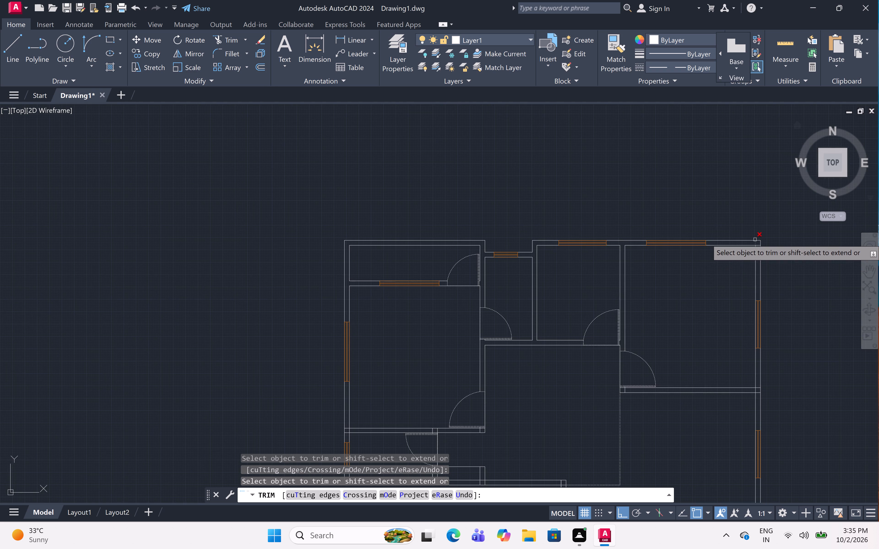
scroll(757, 239, "up", 2)
scroll(757, 239, "down", 3)
scroll(757, 239, "up", 2)
left_click(738, 253)
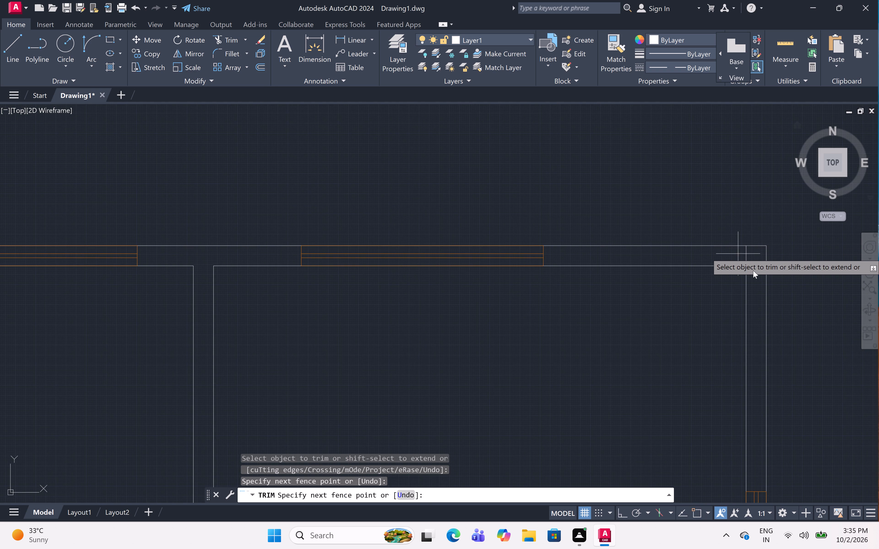
left_click(754, 272)
Trim the crossing lines where the northeast room's south wall meets the east exterior wall.
scroll(757, 270, "down", 3)
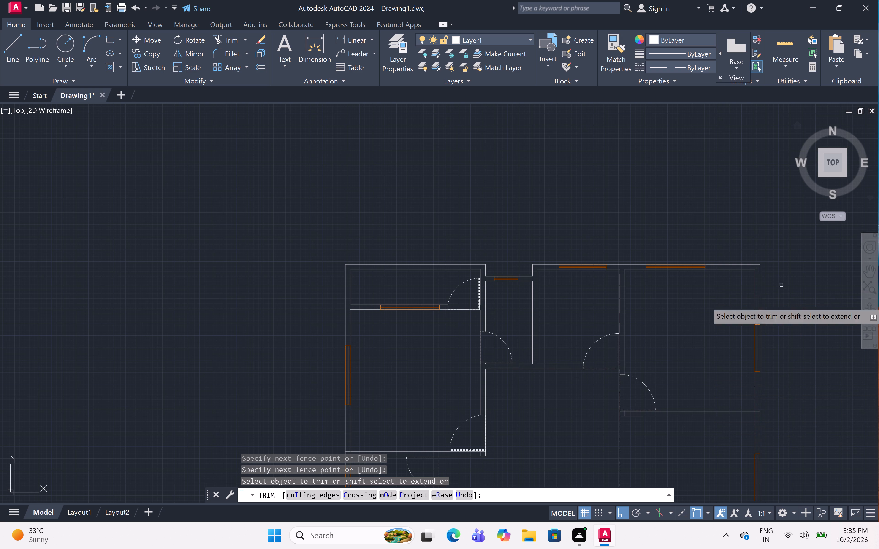
scroll(758, 414, "up", 3)
scroll(758, 414, "down", 1)
scroll(758, 414, "up", 1)
scroll(758, 414, "down", 1)
scroll(758, 414, "up", 1)
left_click(754, 389)
left_click(757, 445)
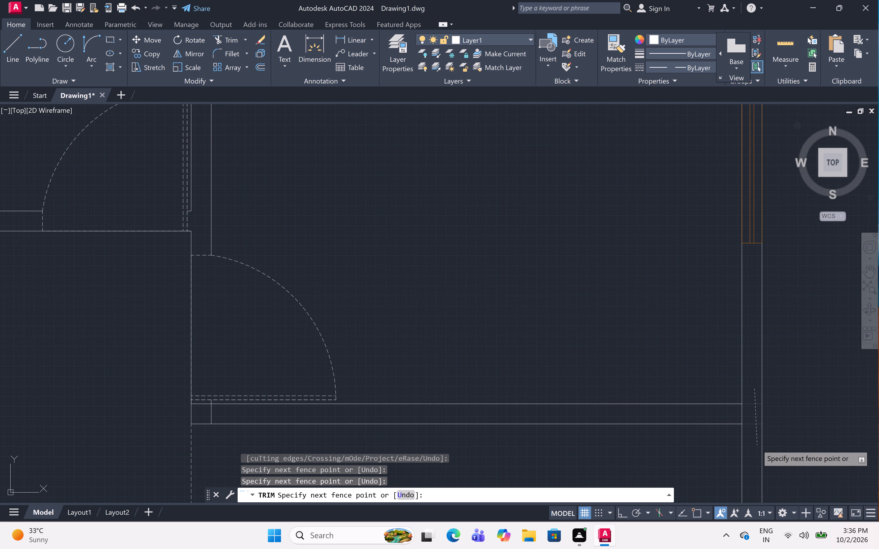
left_click(749, 415)
left_click(714, 413)
Trim the crossing lines where the northeast room's south wall meets its west wall, beside the door.
scroll(740, 409, "down", 1)
scroll(740, 409, "up", 1)
scroll(740, 409, "down", 3)
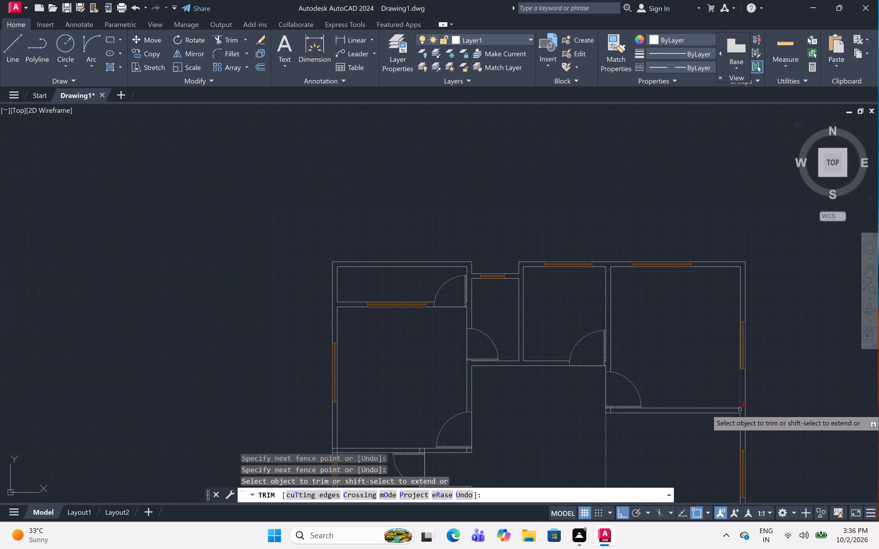
scroll(610, 410, "up", 4)
scroll(610, 410, "down", 1)
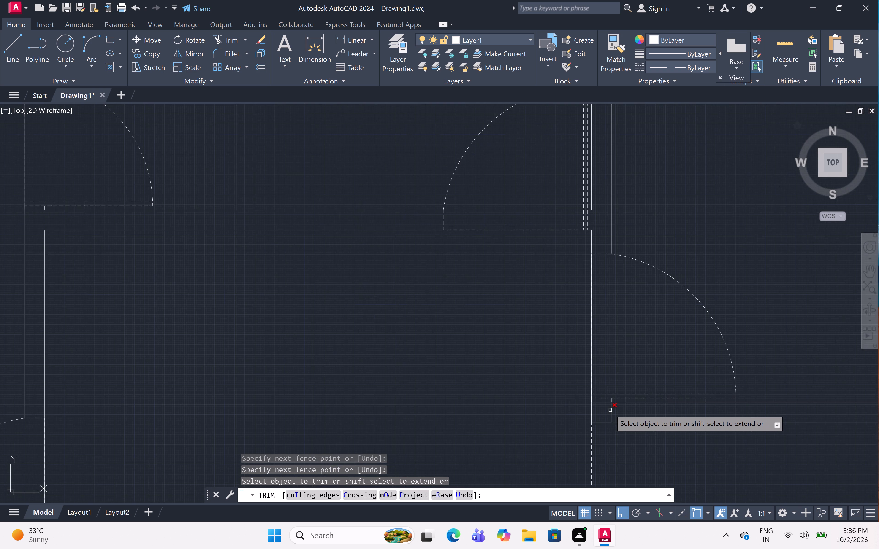
scroll(610, 410, "down", 1)
scroll(610, 410, "up", 8)
scroll(610, 410, "down", 1)
scroll(610, 410, "up", 2)
scroll(610, 410, "down", 2)
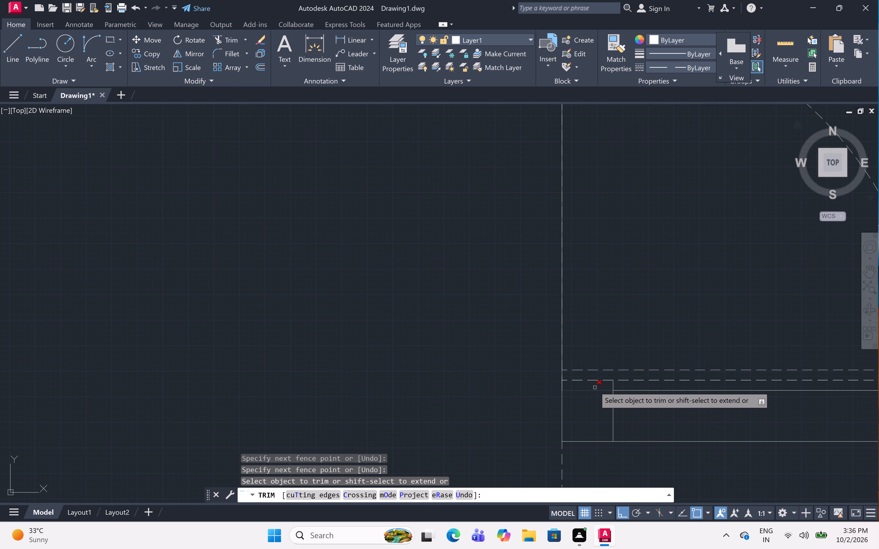
left_click(594, 387)
left_click(632, 412)
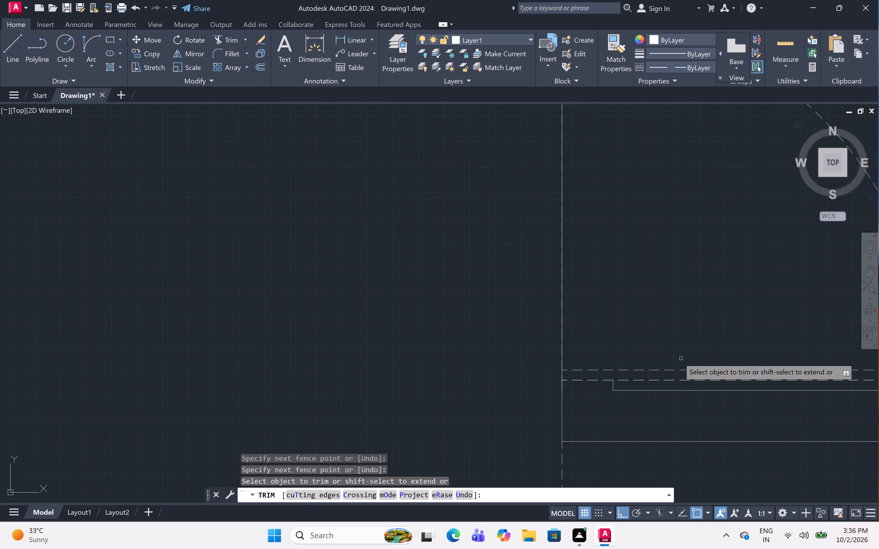
Trim the crossing lines at the large northwest room's southeast corner, beside its door.
scroll(552, 367, "down", 6)
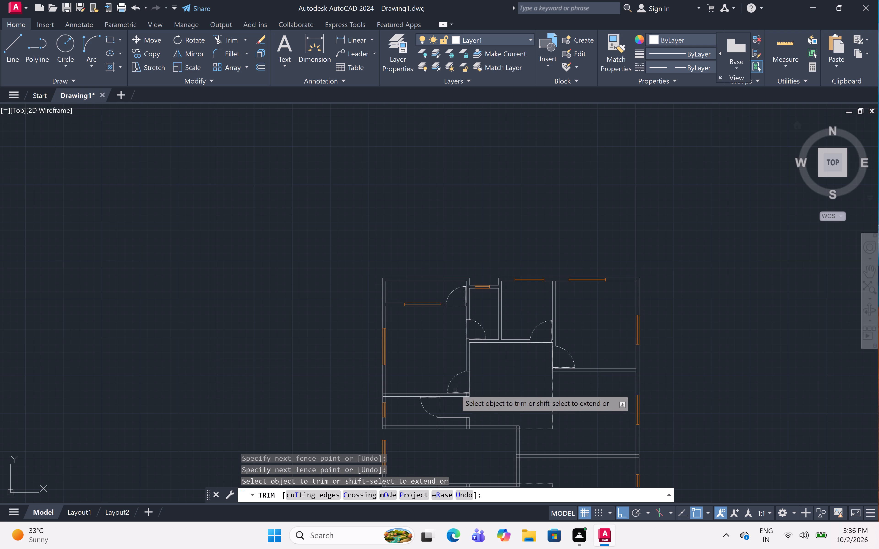
scroll(462, 397, "up", 3)
scroll(462, 397, "down", 1)
scroll(462, 397, "up", 4)
scroll(462, 397, "down", 1)
scroll(462, 397, "up", 3)
scroll(462, 397, "down", 2)
scroll(462, 397, "up", 1)
scroll(513, 373, "up", 2)
scroll(513, 373, "down", 2)
scroll(513, 373, "up", 3)
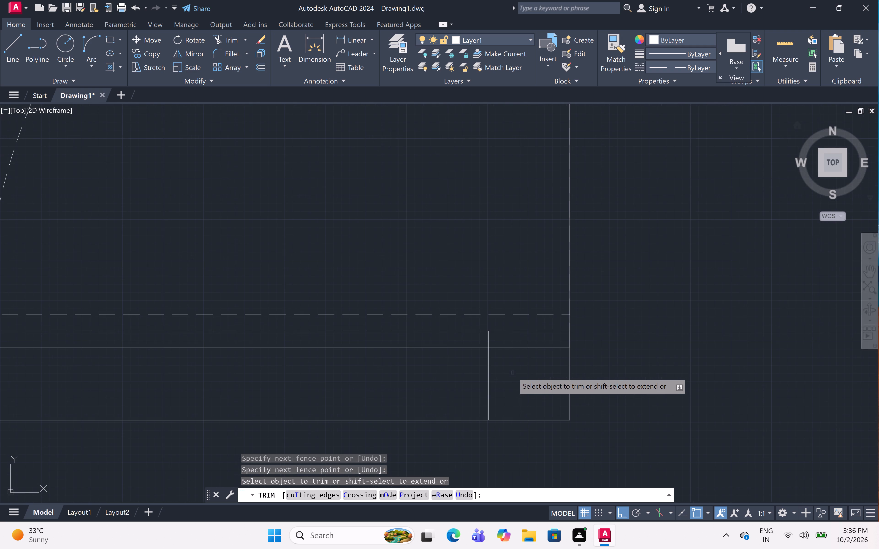
left_click(532, 341)
left_click(456, 391)
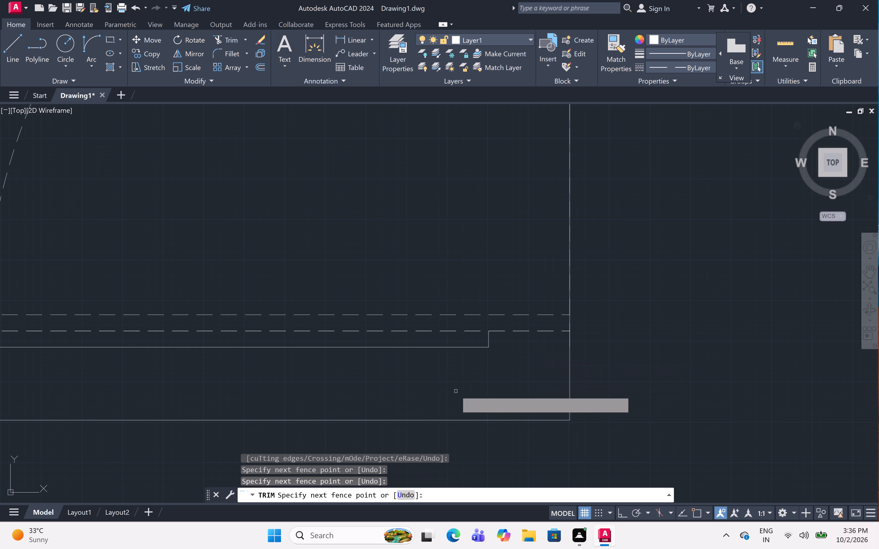
Trim the crossing lines where the large northwest room's south wall meets the small west room's east wall, at the door.
scroll(477, 390, "down", 4)
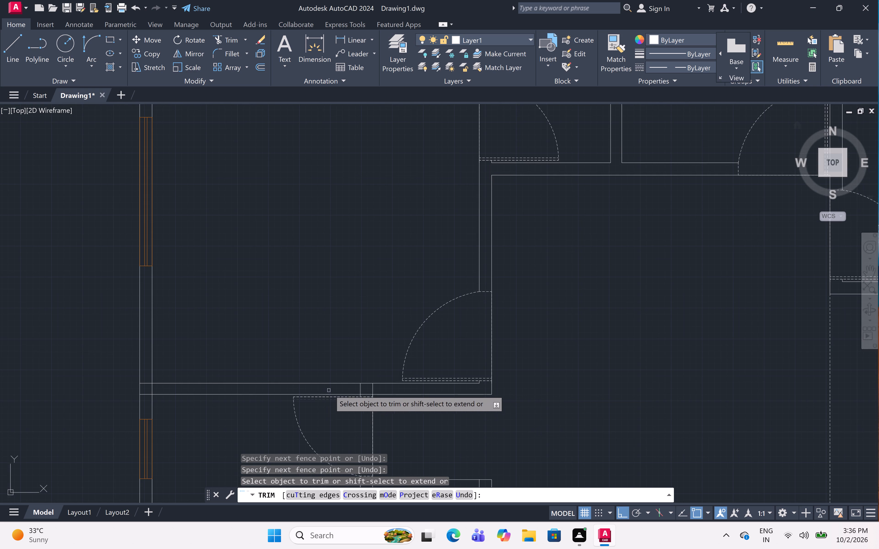
scroll(360, 392, "up", 14)
scroll(360, 392, "down", 1)
left_click(336, 377)
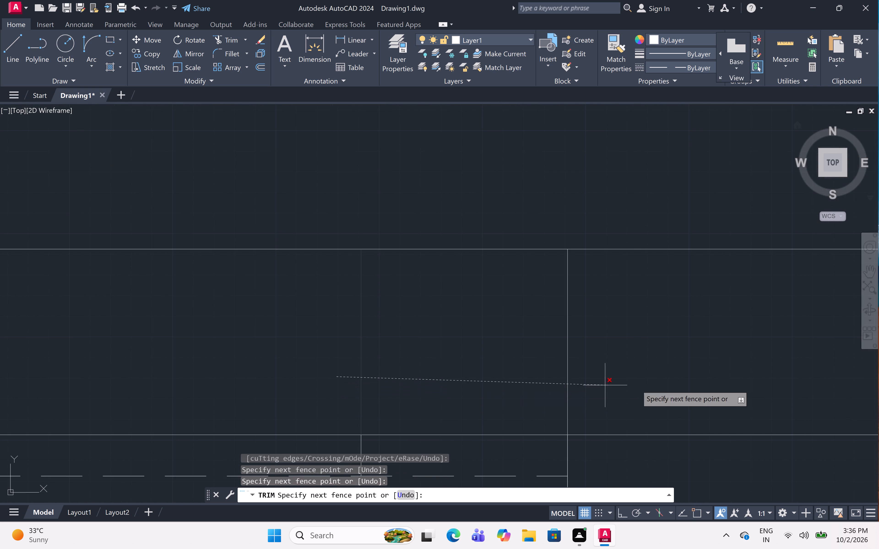
left_click(654, 386)
left_click(491, 438)
left_click(499, 414)
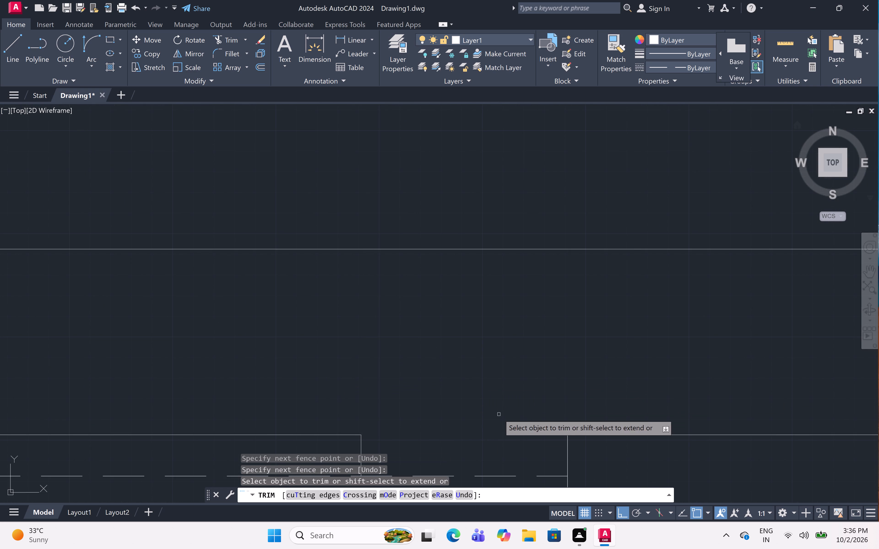
Trim the crossing lines where the large northwest room's south wall meets the west exterior wall.
scroll(506, 355, "down", 7)
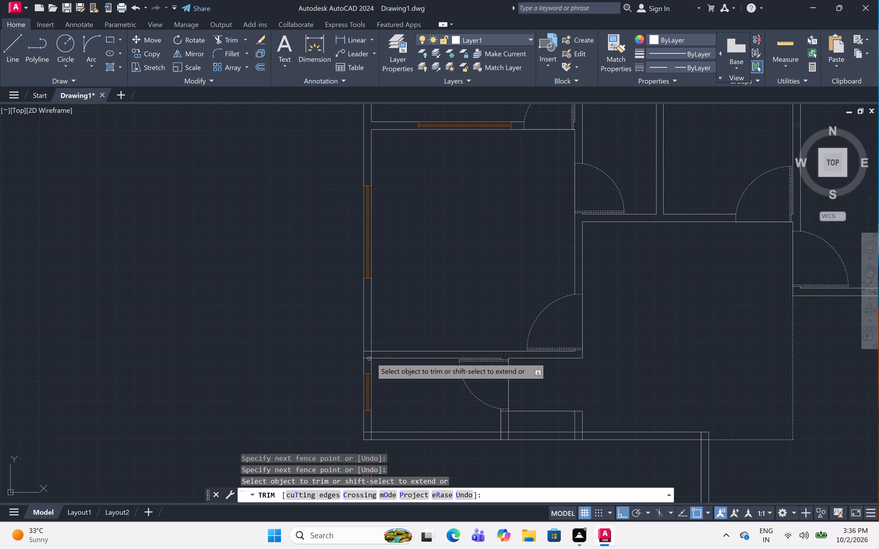
scroll(369, 350, "up", 5)
left_click(366, 342)
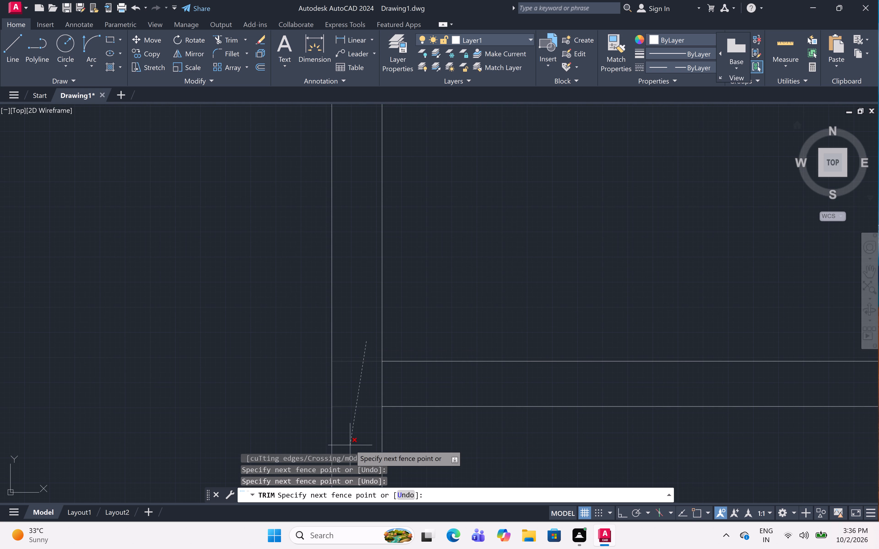
left_click(356, 428)
left_click(366, 388)
left_click(468, 395)
Examine the west exterior wall between the small west room's southwest corner and the window south of it, and end trimming.
scroll(468, 395, "down", 3)
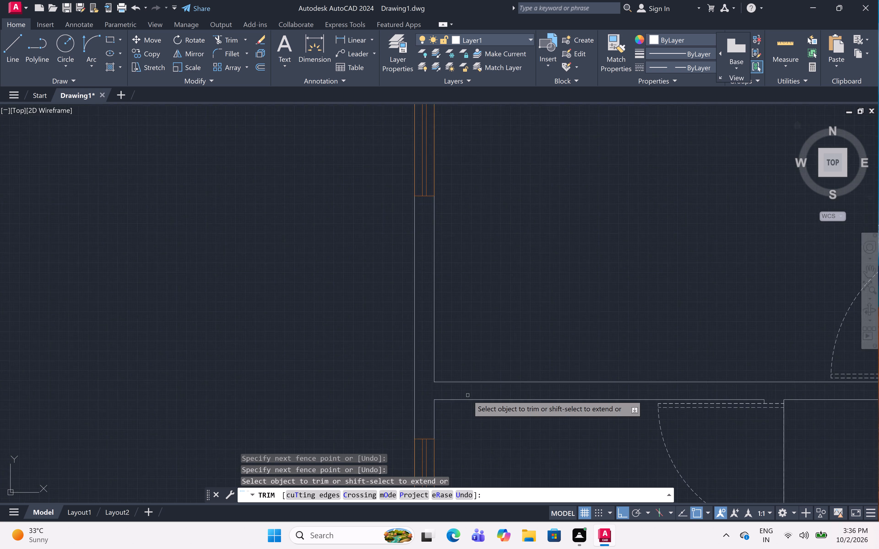
scroll(468, 395, "down", 2)
scroll(456, 455, "down", 1)
scroll(456, 455, "up", 2)
scroll(456, 454, "down", 1)
scroll(456, 454, "up", 1)
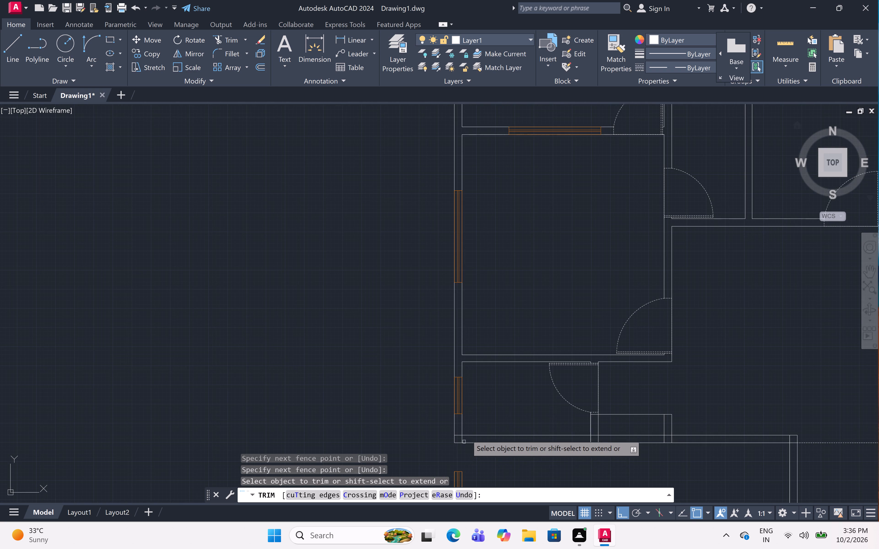
scroll(468, 431, "down", 4)
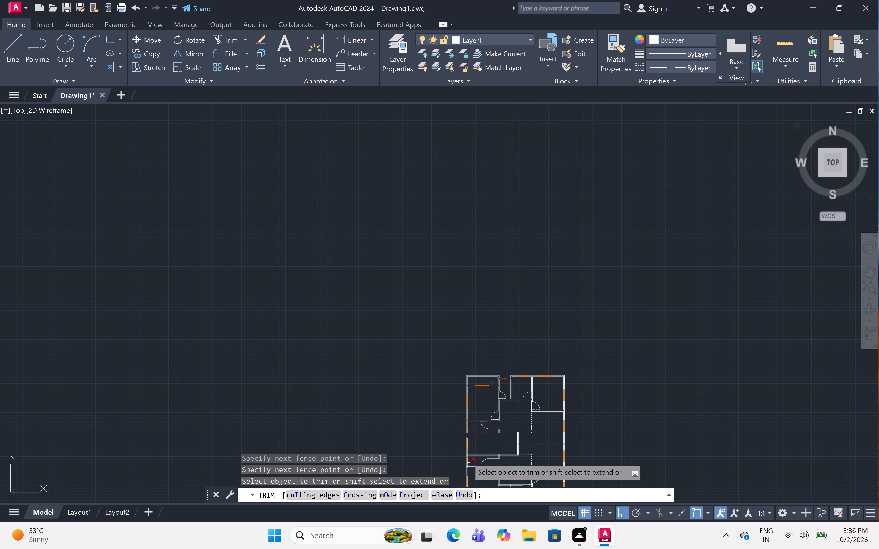
scroll(468, 451, "up", 1)
scroll(468, 451, "down", 1)
scroll(468, 451, "up", 6)
scroll(468, 451, "down", 2)
scroll(468, 451, "up", 2)
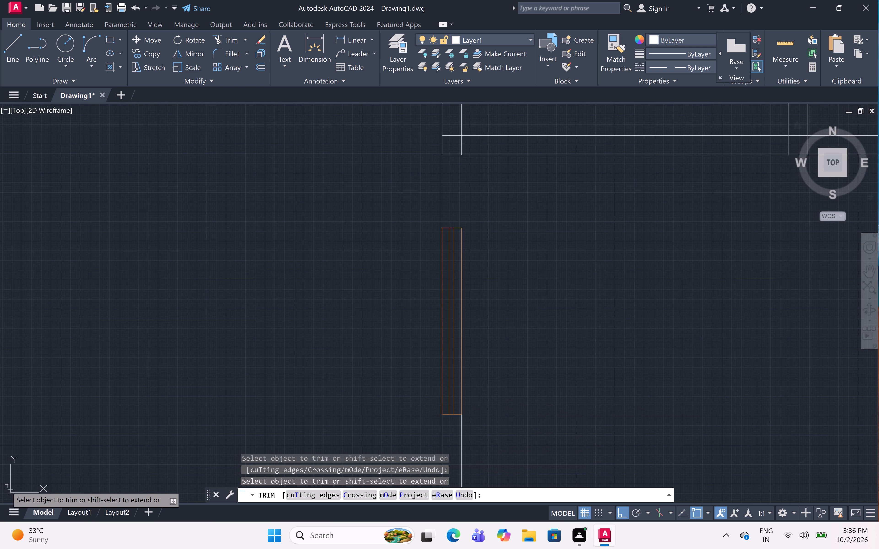
key("Escape")
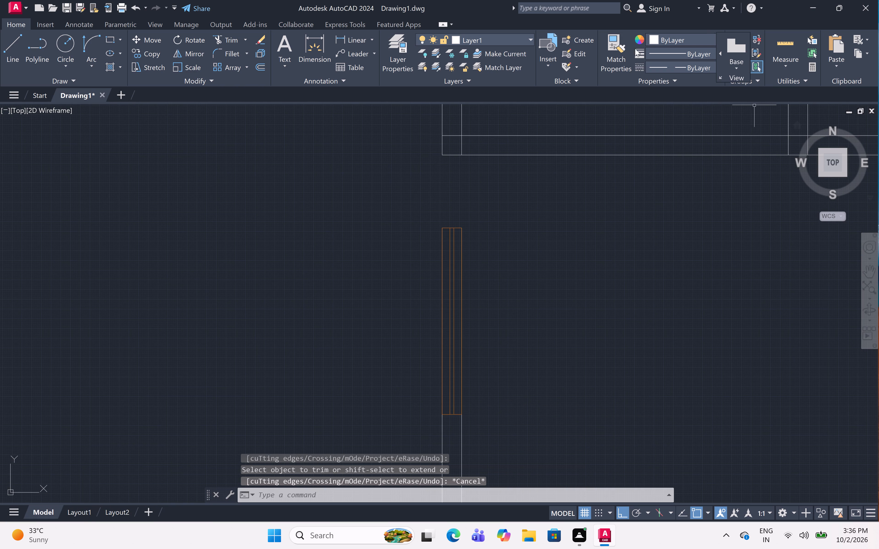
On layer 0, draw the two west exterior wall lines, about 1'-7" long, from the central west room's north wall to the window.
left_click(527, 37)
left_click(518, 55)
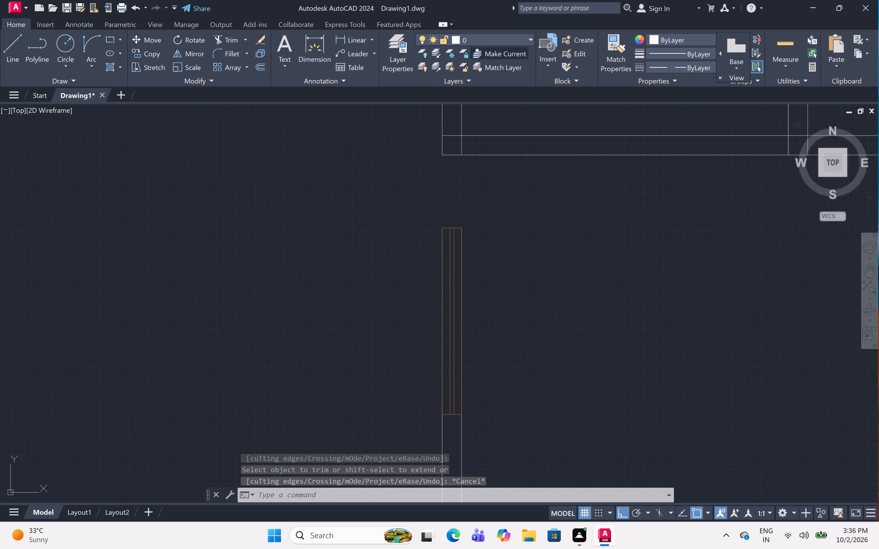
type("l")
key("space")
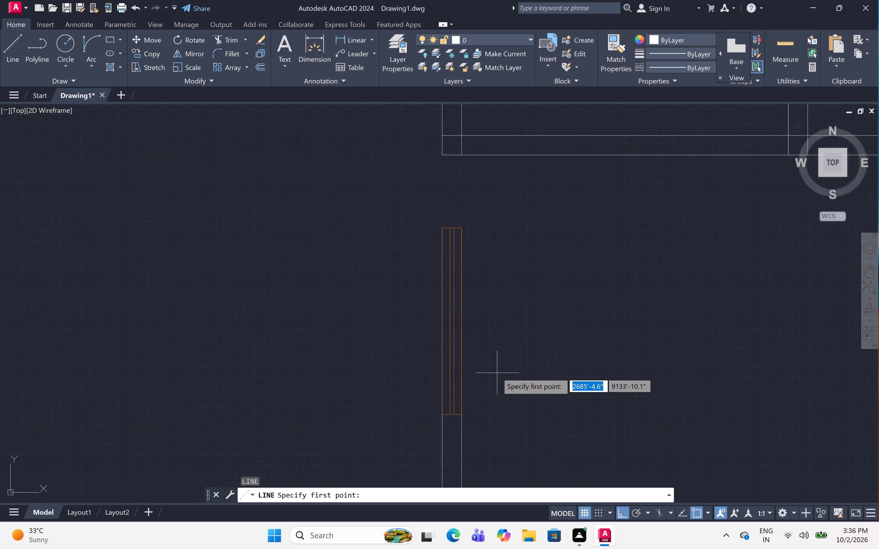
left_click(439, 154)
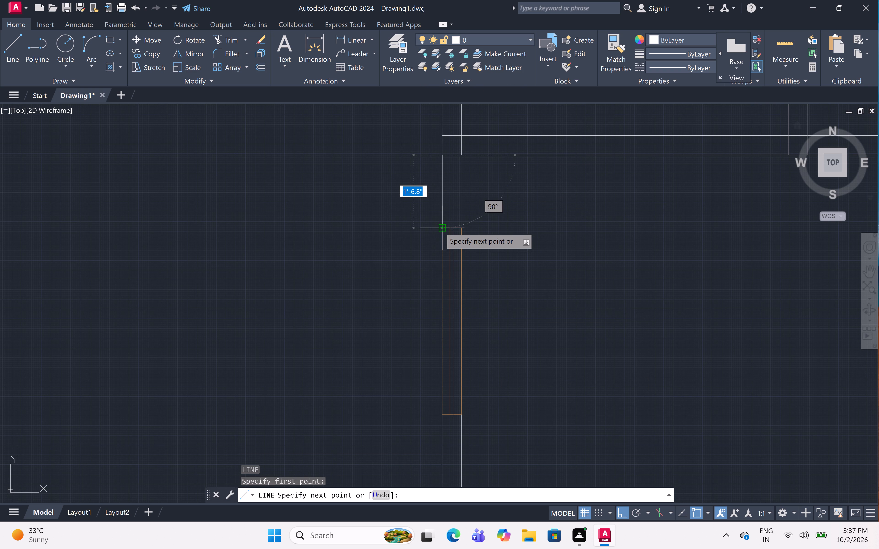
left_click(439, 228)
key("space")
key("space")
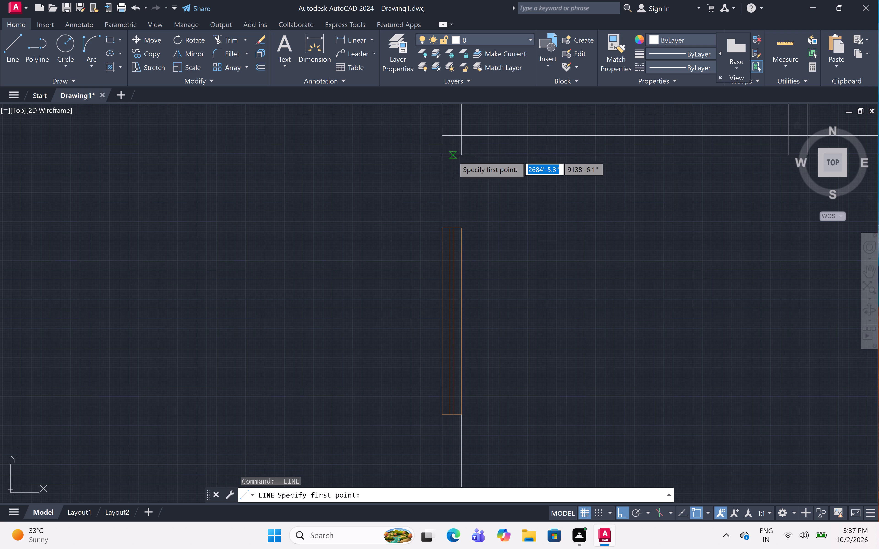
left_click(458, 152)
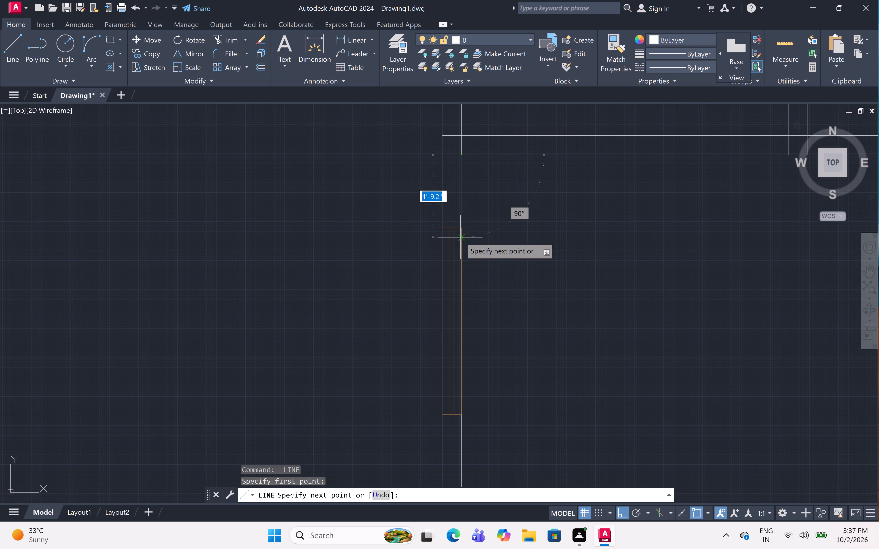
left_click_drag(462, 229, 464, 229)
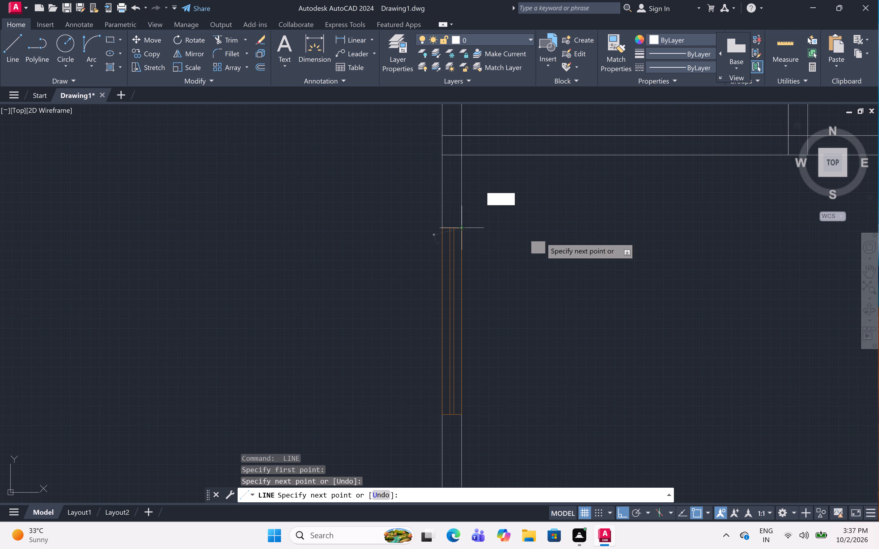
key("space")
Trim the crossing lines where the central west room's north wall meets the west exterior wall.
scroll(503, 235, "down", 4)
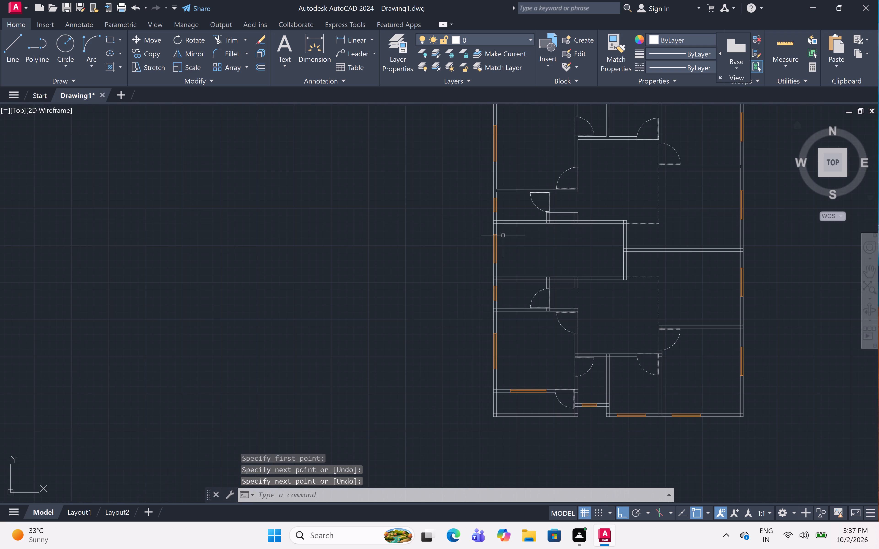
scroll(503, 235, "up", 1)
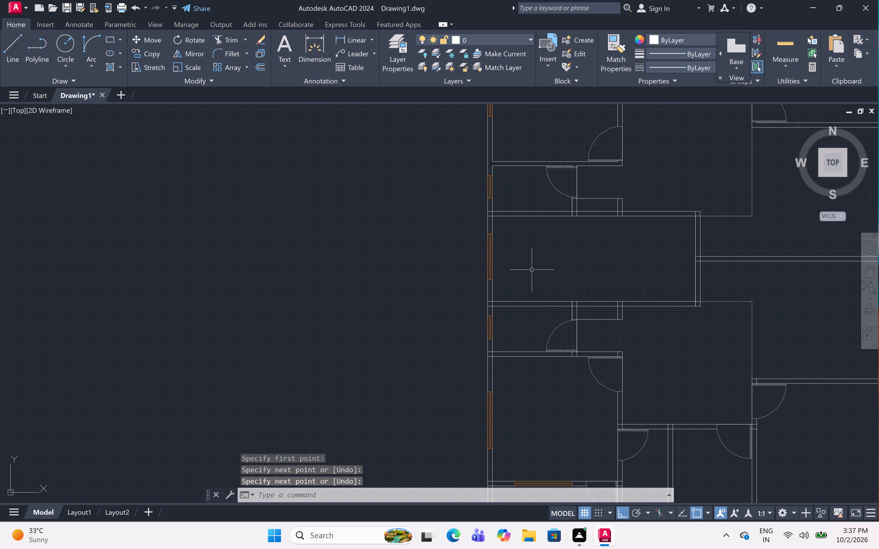
key("Escape")
type("tr")
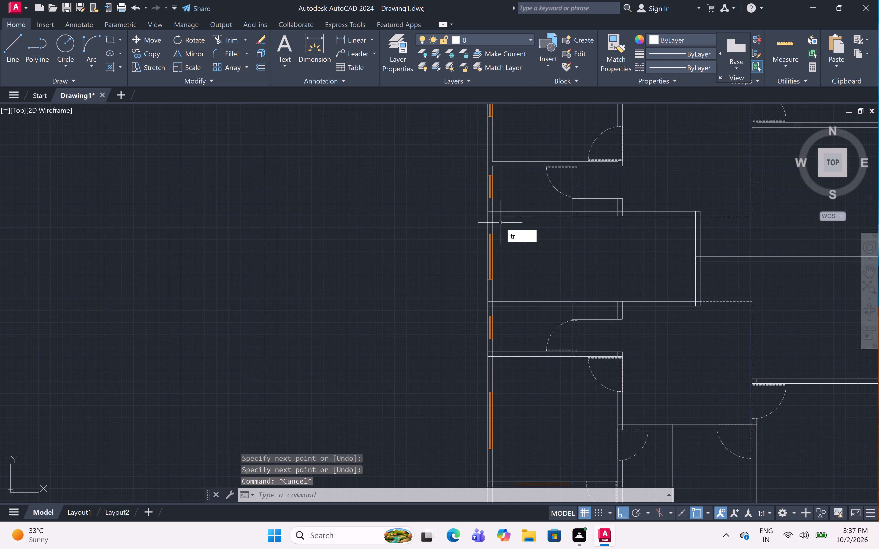
key("space")
scroll(488, 215, "up", 3)
scroll(488, 215, "down", 3)
scroll(488, 215, "up", 2)
scroll(488, 215, "down", 1)
scroll(489, 215, "up", 1)
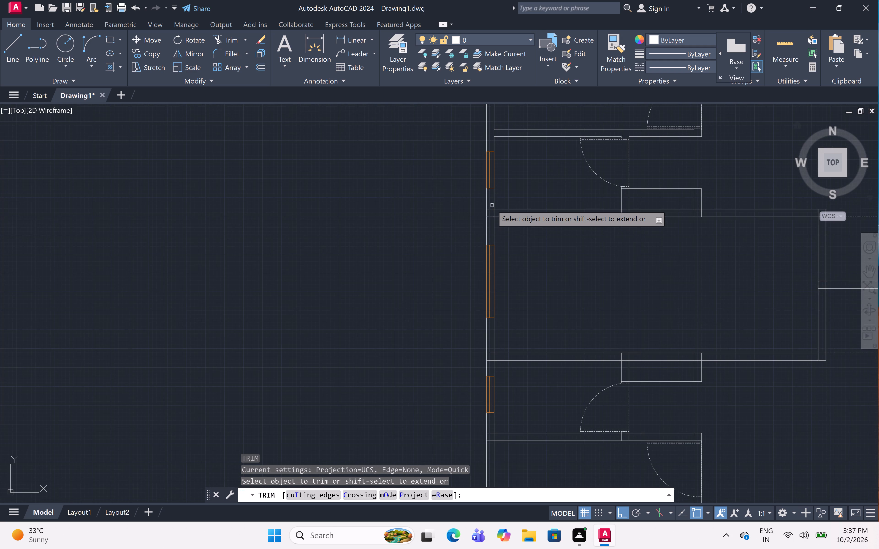
scroll(492, 205, "up", 1)
scroll(492, 205, "down", 2)
scroll(492, 205, "up", 2)
left_click(491, 205)
left_click(490, 238)
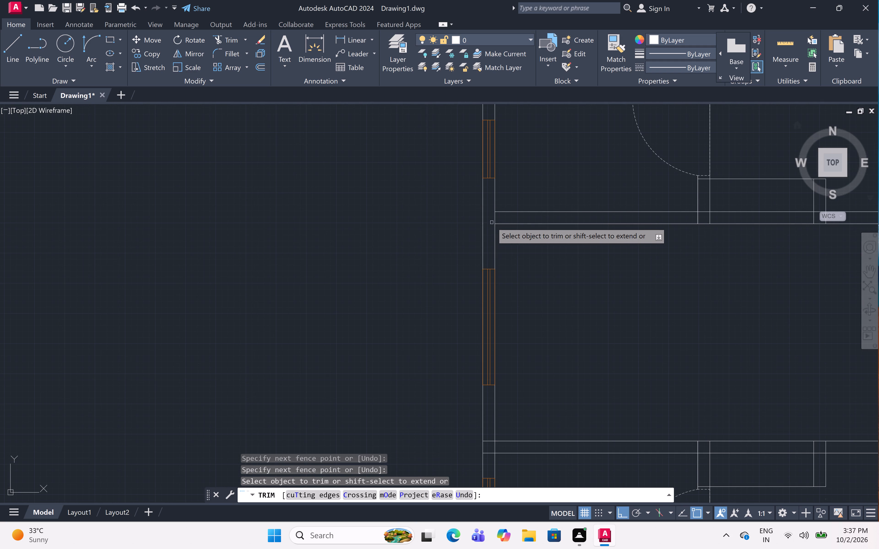
left_click(491, 218)
left_click(510, 216)
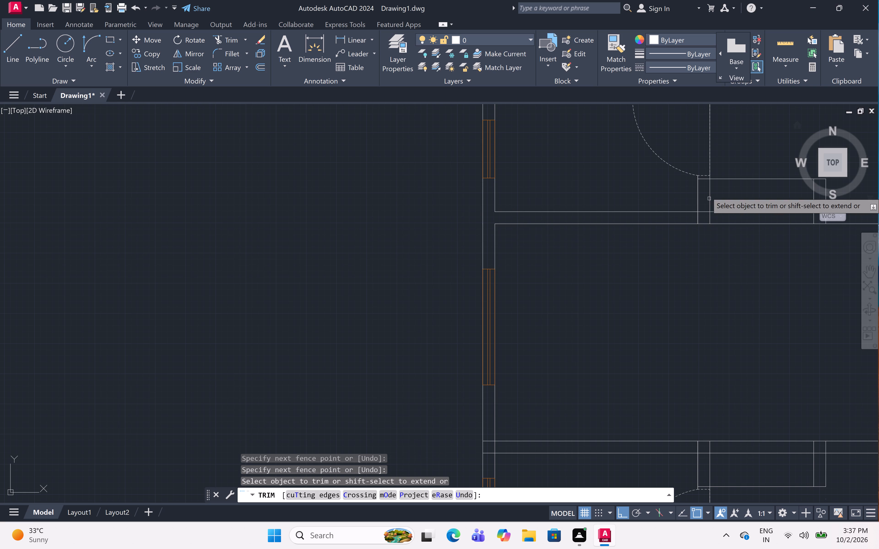
Trim the crossing lines where the small west room's east wall meets the central west room's north wall.
scroll(720, 203, "up", 3)
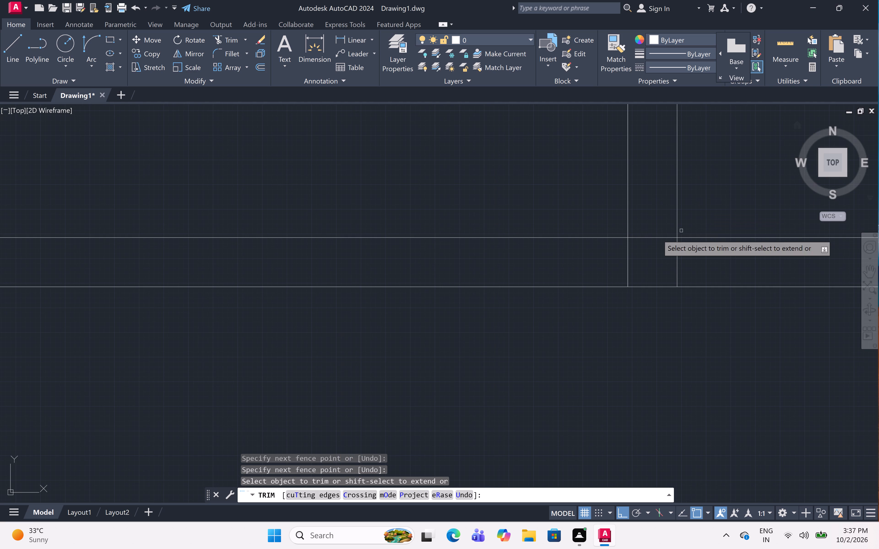
left_click_drag(611, 261, 615, 258)
left_click_drag(746, 259, 746, 259)
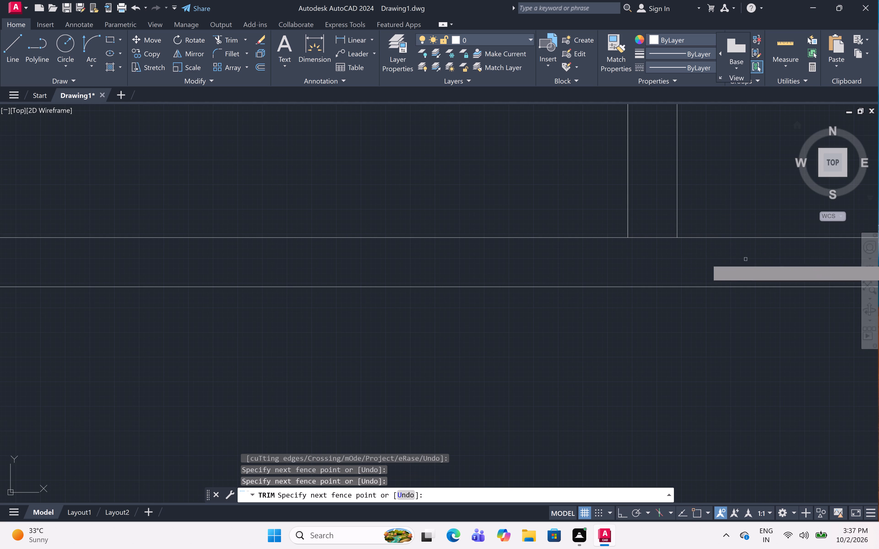
left_click_drag(746, 259, 743, 259)
left_click(661, 223)
left_click(662, 258)
Trim the crossing lines where the east wall of the recess beside the small west room meets the central room's north wall.
scroll(662, 256, "down", 2)
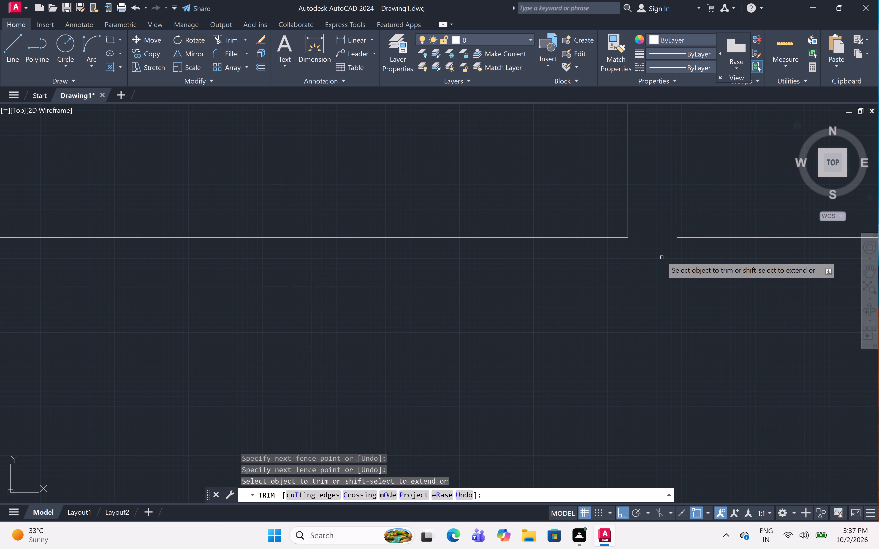
scroll(662, 256, "down", 3)
scroll(724, 258, "up", 1)
scroll(724, 258, "down", 1)
scroll(724, 258, "up", 3)
scroll(724, 258, "down", 1)
scroll(724, 259, "up", 1)
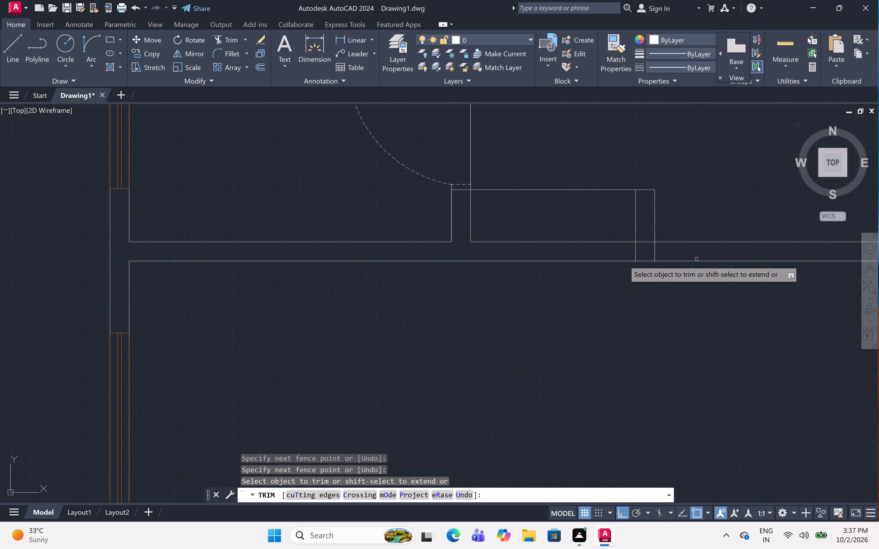
scroll(659, 234, "up", 2)
left_click(574, 269)
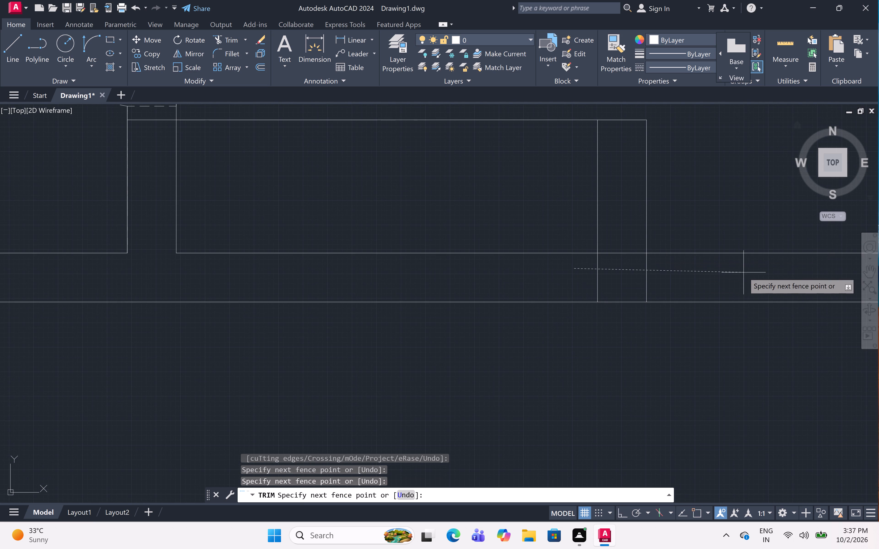
left_click_drag(743, 272, 741, 273)
left_click(619, 264)
left_click(618, 238)
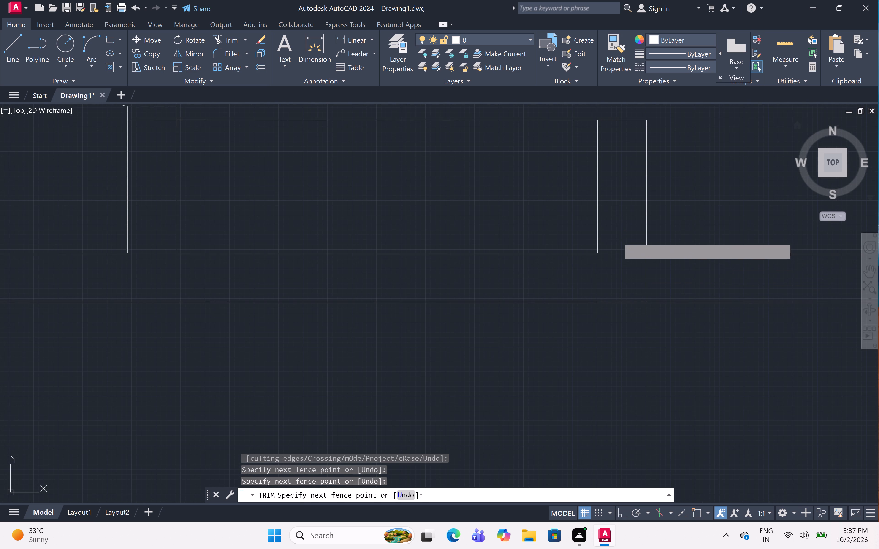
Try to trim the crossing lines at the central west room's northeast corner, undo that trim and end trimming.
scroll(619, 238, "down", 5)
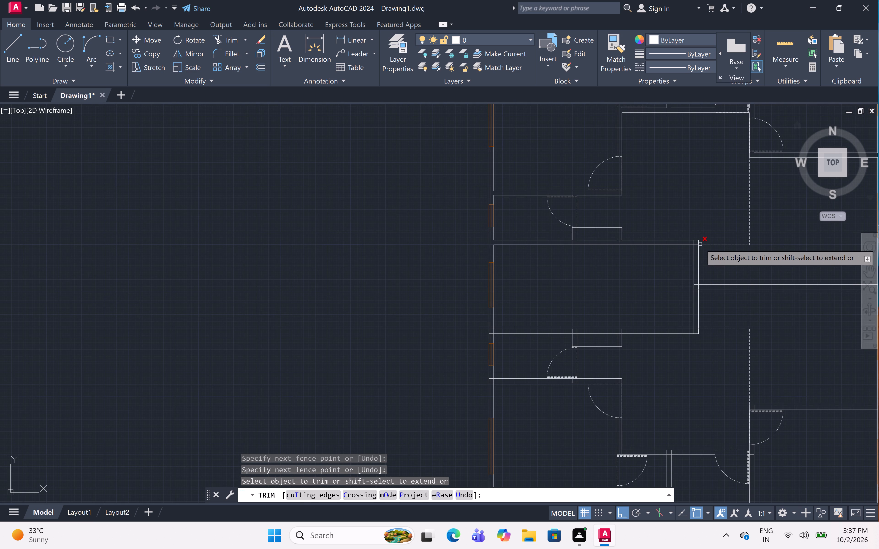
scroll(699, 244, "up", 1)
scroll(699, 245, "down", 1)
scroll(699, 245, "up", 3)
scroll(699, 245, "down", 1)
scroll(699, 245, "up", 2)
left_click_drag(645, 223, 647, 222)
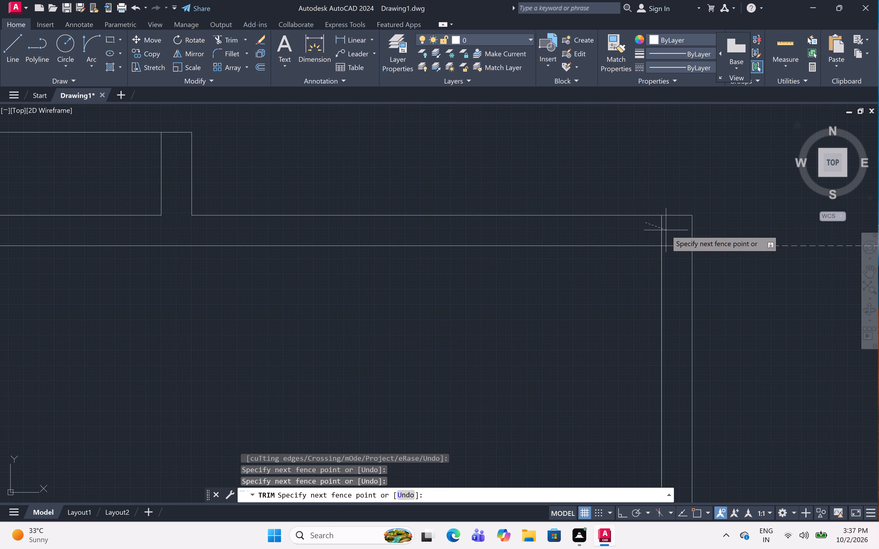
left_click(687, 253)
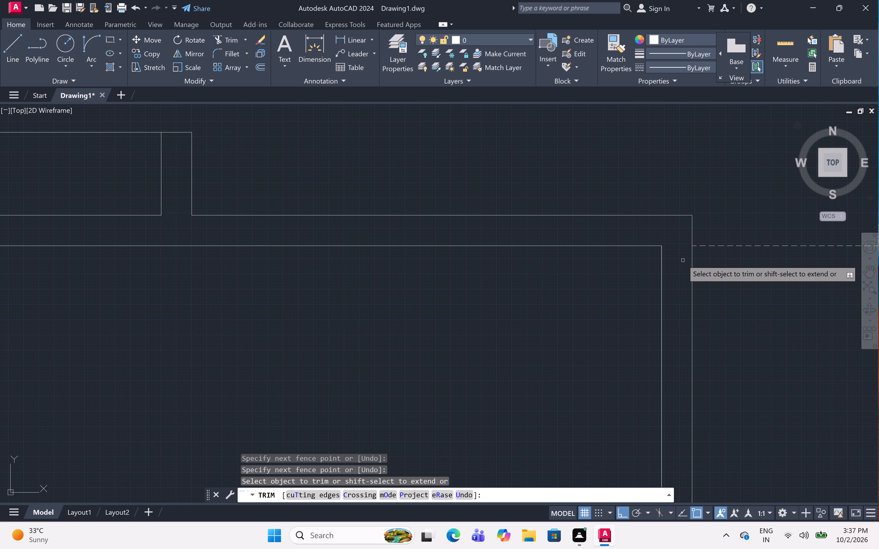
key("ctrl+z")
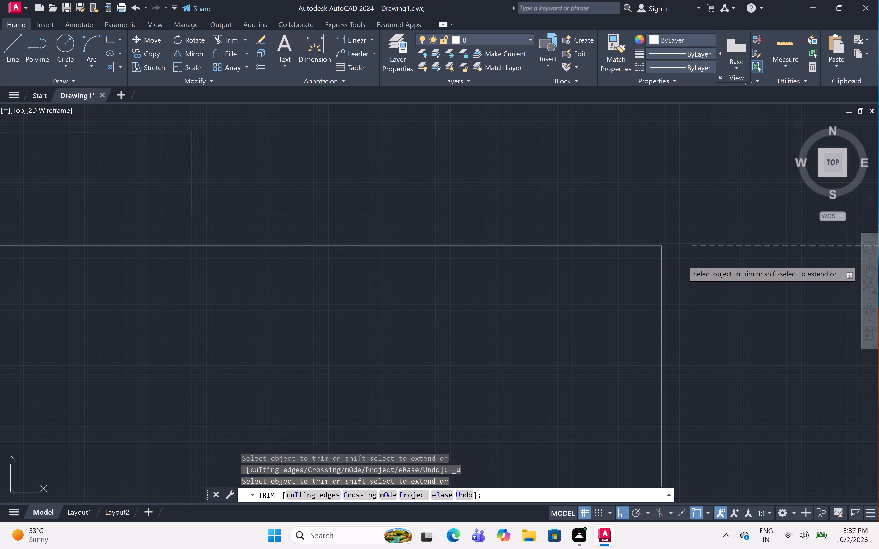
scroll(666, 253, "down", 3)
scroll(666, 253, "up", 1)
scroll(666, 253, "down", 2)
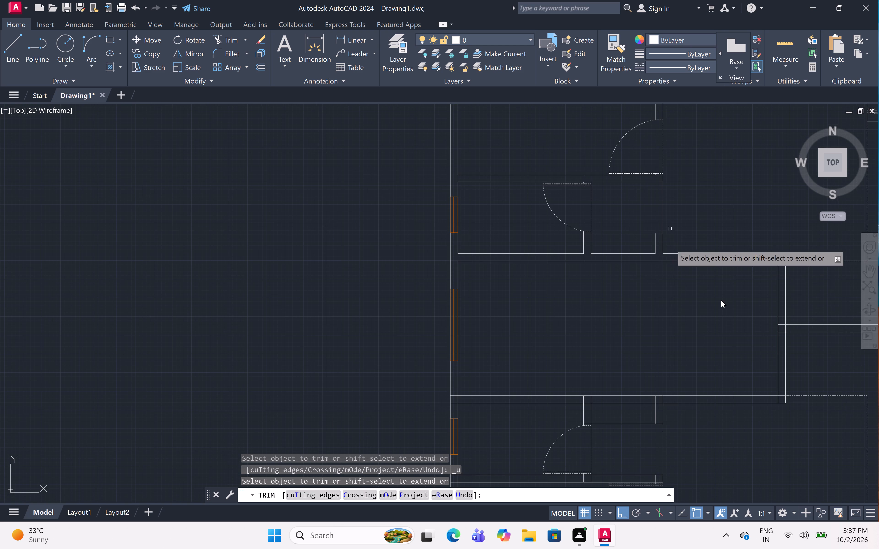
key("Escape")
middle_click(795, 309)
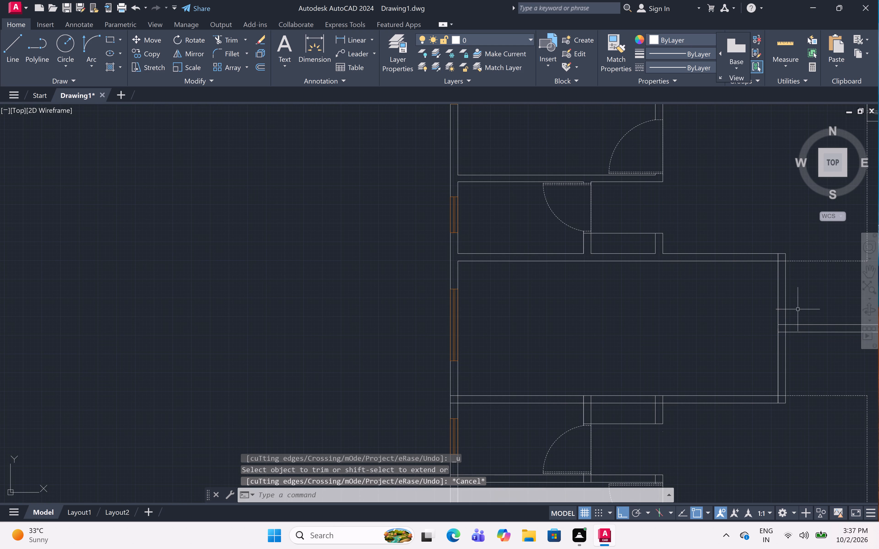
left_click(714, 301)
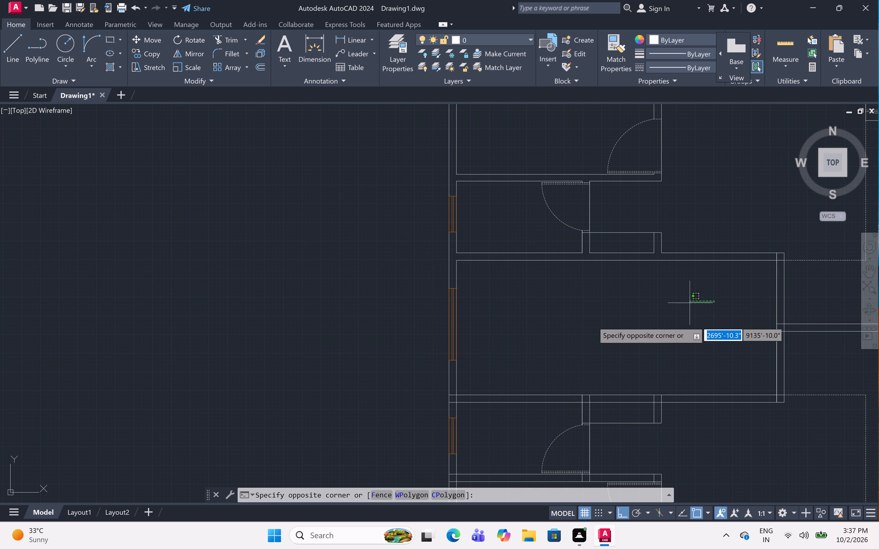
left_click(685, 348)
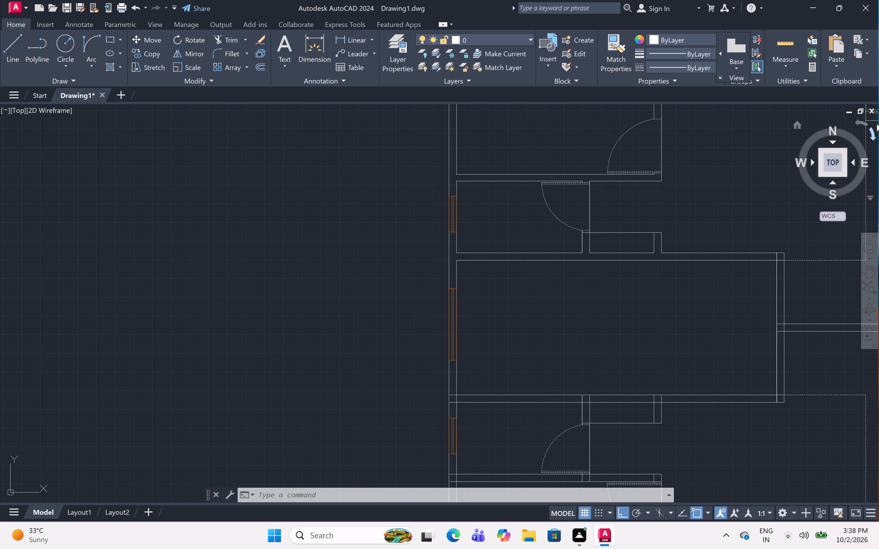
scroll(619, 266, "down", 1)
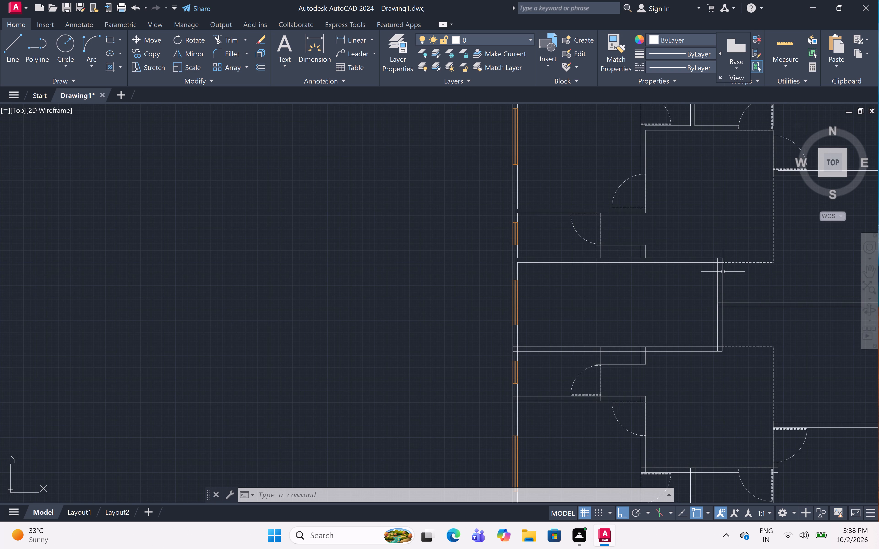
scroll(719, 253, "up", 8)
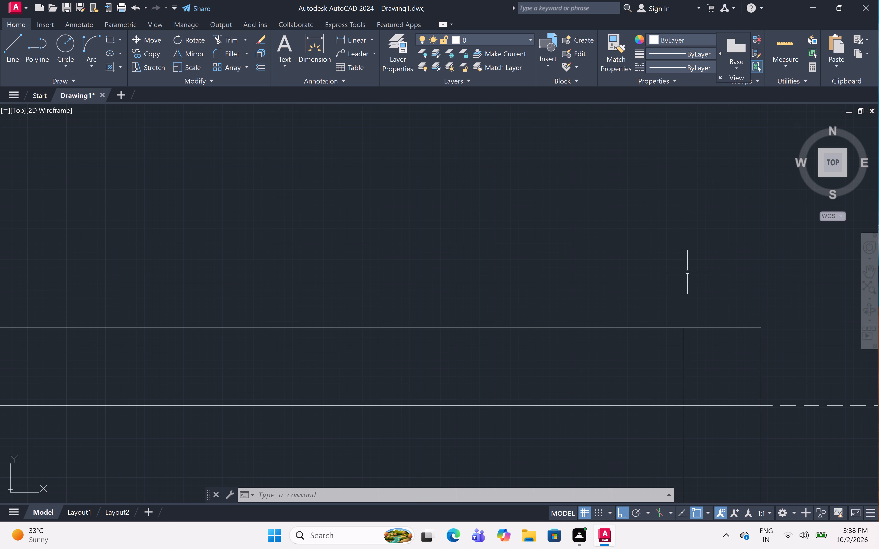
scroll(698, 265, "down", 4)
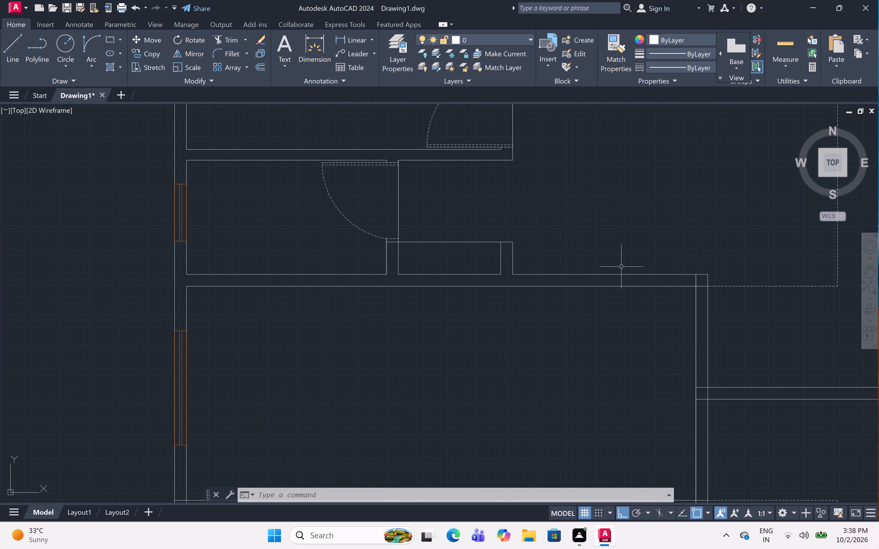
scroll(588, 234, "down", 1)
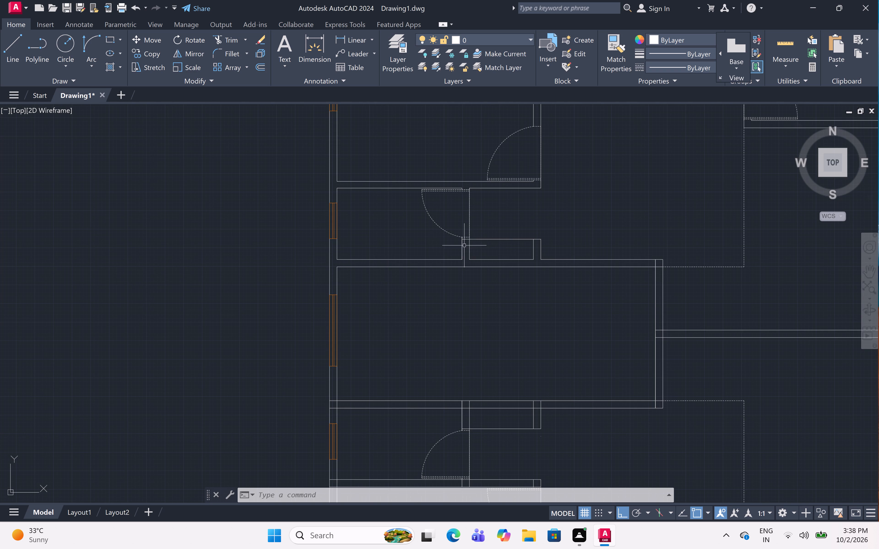
Trim the short line crossing the small west room's east wall just south of its door.
scroll(461, 240, "up", 1)
scroll(461, 240, "down", 2)
scroll(461, 240, "up", 2)
scroll(461, 240, "down", 2)
scroll(461, 240, "up", 2)
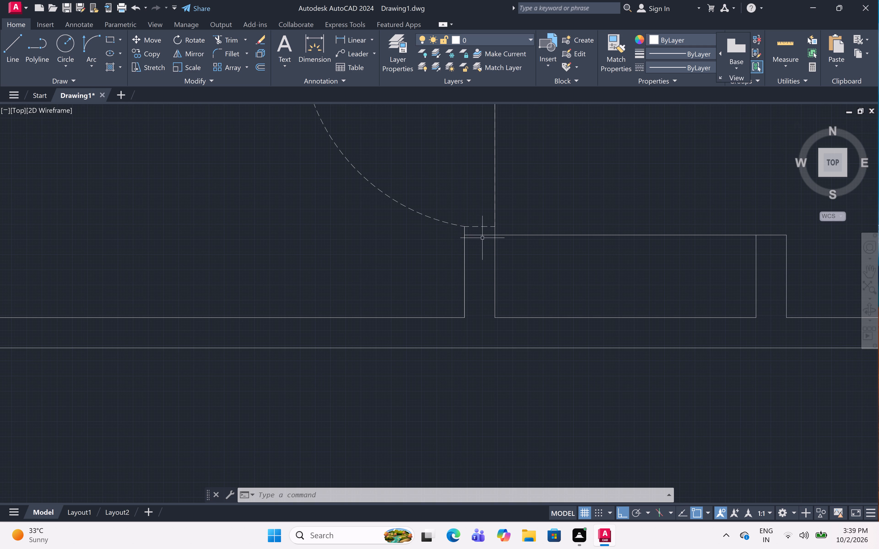
type("tr")
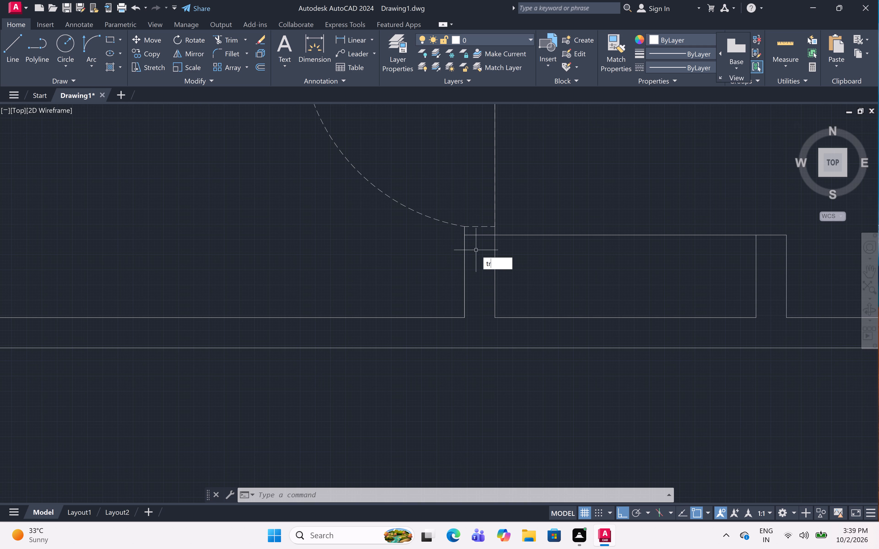
key("space")
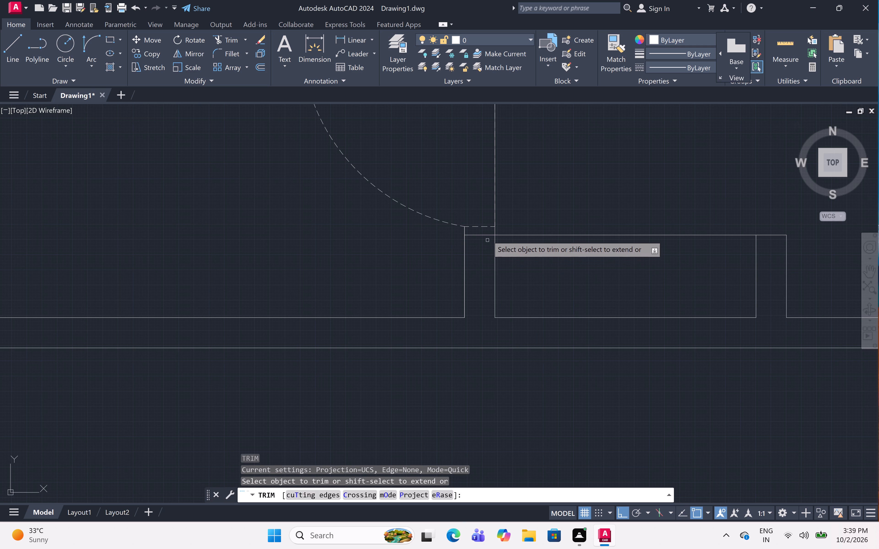
left_click(485, 234)
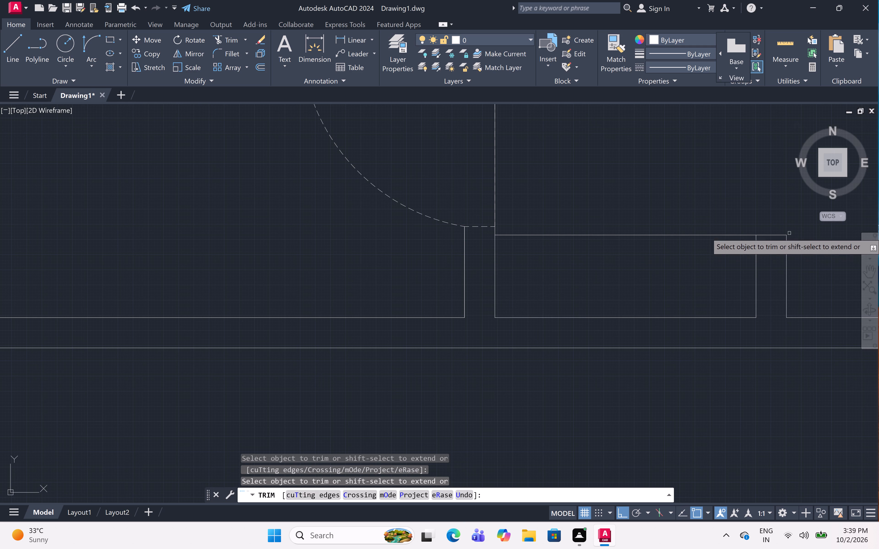
scroll(470, 270, "down", 3)
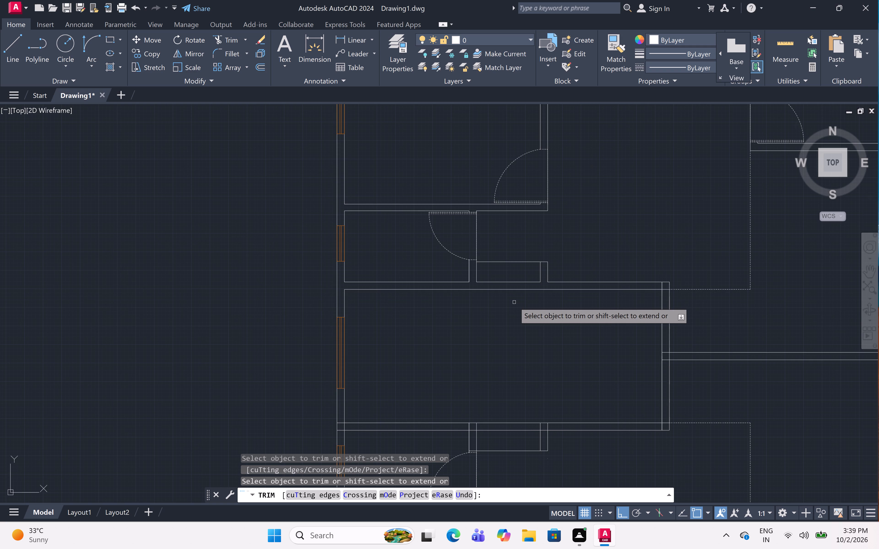
Trim the short line crossing the small southwest room's east wall just north of its door.
scroll(515, 302, "down", 1)
scroll(494, 415, "up", 3)
scroll(494, 414, "down", 1)
scroll(494, 413, "up", 1)
scroll(494, 412, "down", 1)
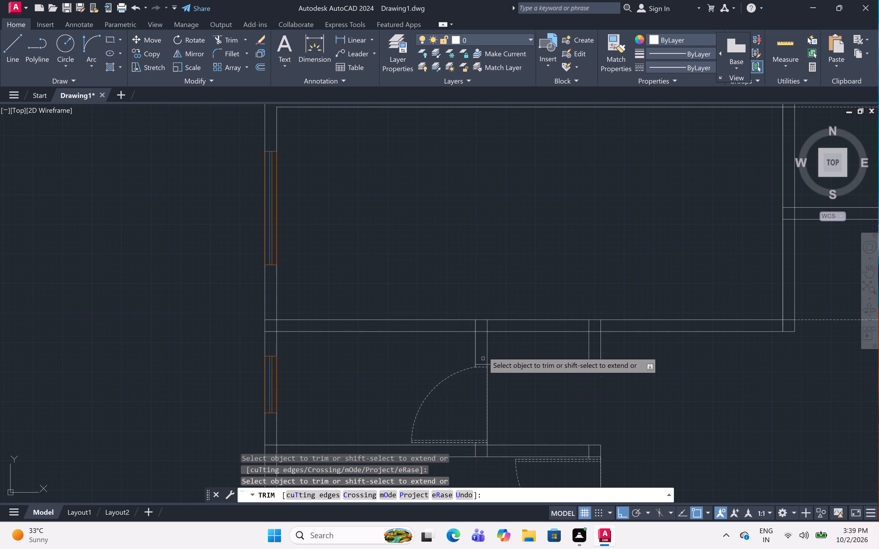
left_click(481, 361)
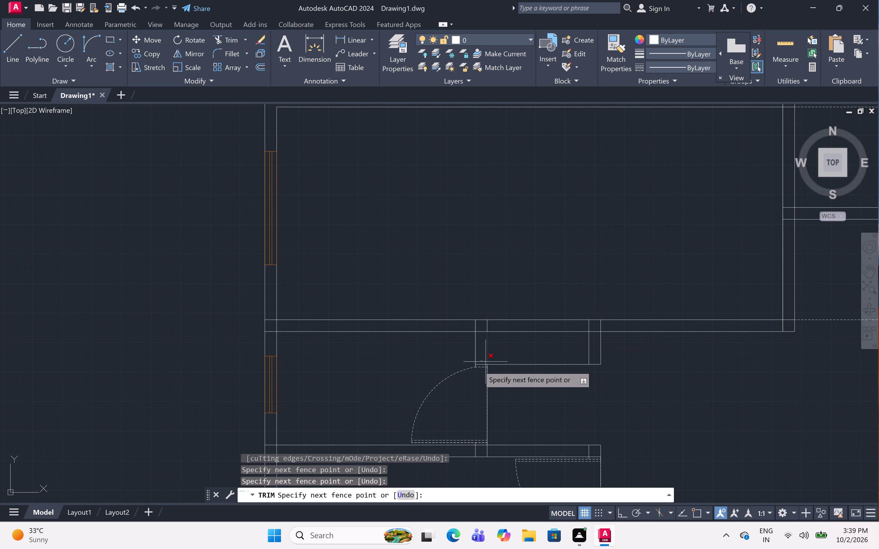
scroll(470, 376, "up", 3)
scroll(470, 376, "down", 2)
scroll(470, 376, "up", 2)
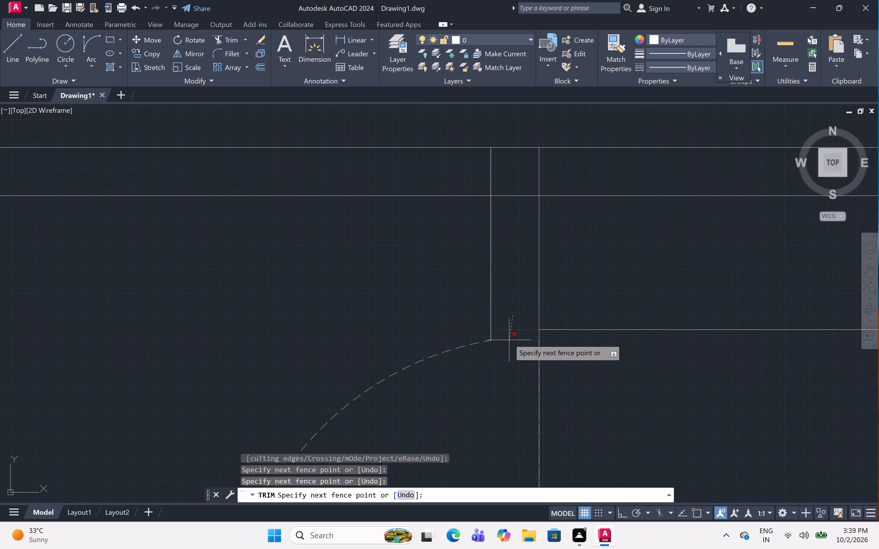
left_click(510, 336)
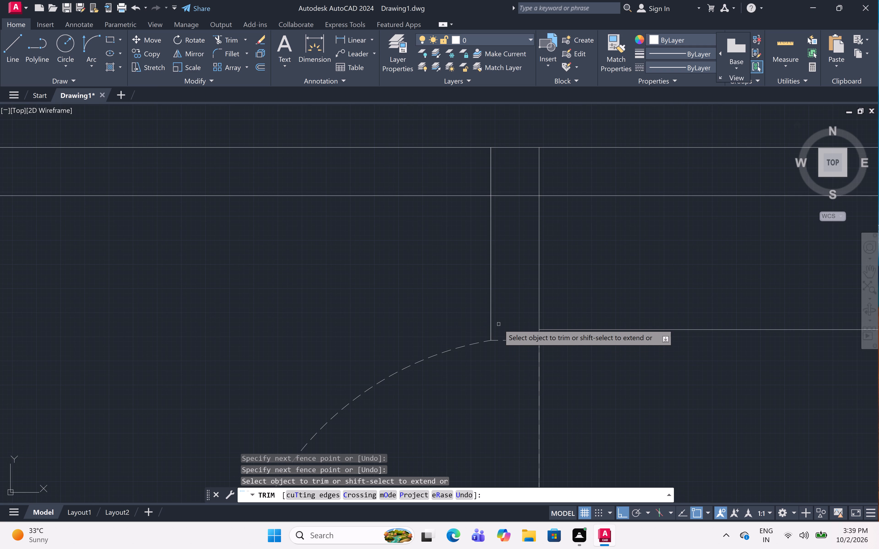
Trim the crossing lines where the small southwest room's east wall meets the central west room's south wall.
scroll(454, 261, "down", 3)
scroll(454, 261, "up", 3)
scroll(454, 261, "down", 1)
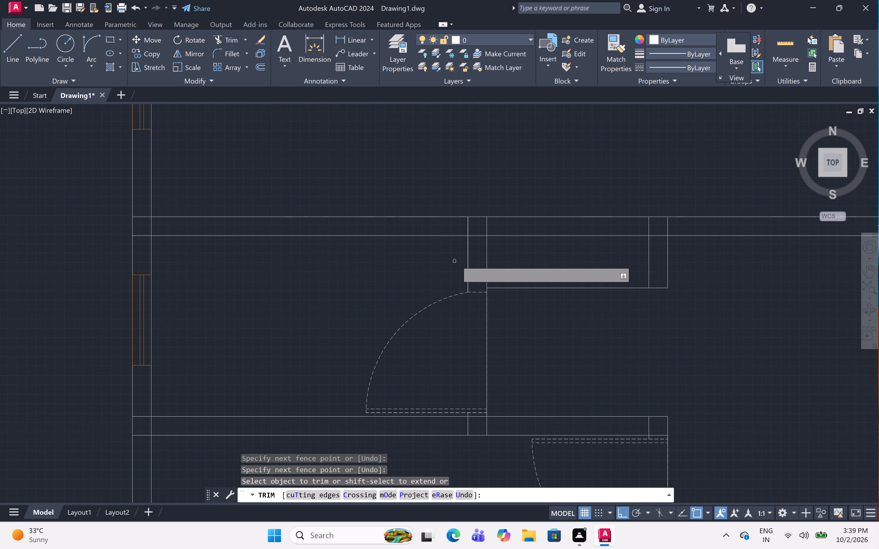
scroll(479, 207, "up", 3)
left_click(401, 276)
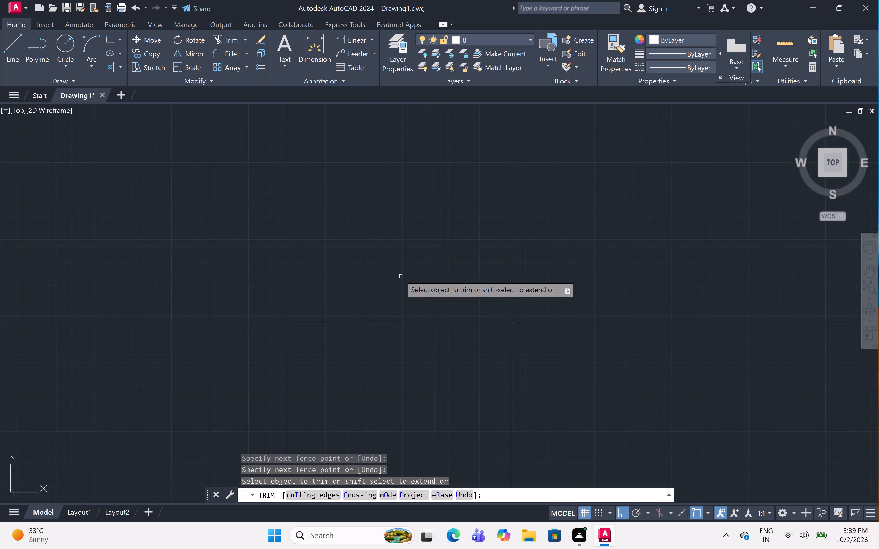
left_click(581, 268)
left_click(499, 309)
left_click_drag(473, 371, 473, 370)
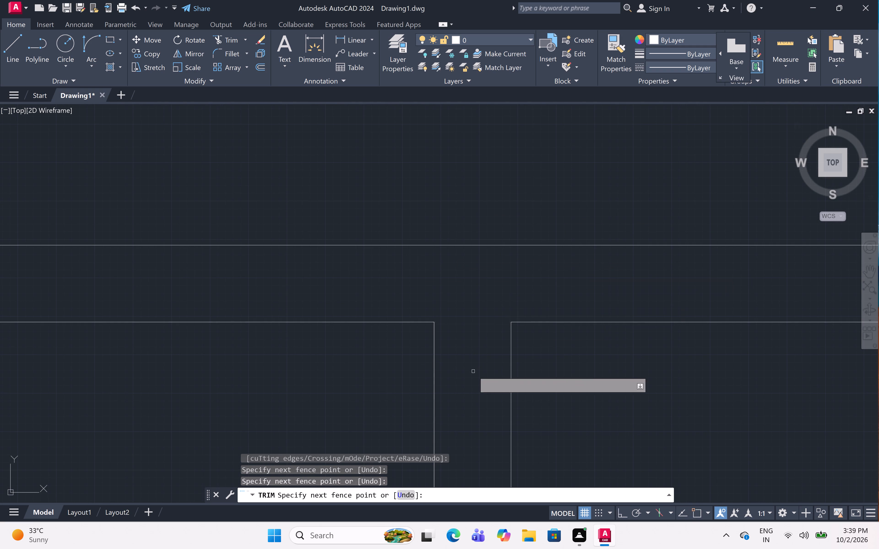
left_click_drag(473, 370, 474, 369)
Trim the crossing lines where the east wall of the recess beside the small southwest room meets the central room's south wall.
scroll(511, 286, "down", 2)
scroll(511, 286, "up", 2)
scroll(511, 285, "down", 1)
scroll(607, 272, "down", 2)
scroll(607, 272, "up", 1)
scroll(607, 272, "down", 1)
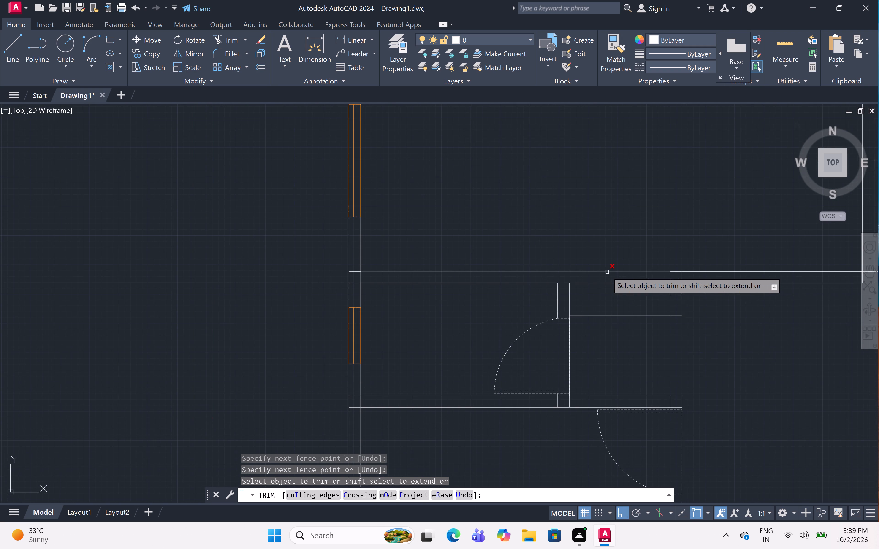
scroll(688, 277, "up", 4)
scroll(688, 277, "down", 1)
left_click(548, 280)
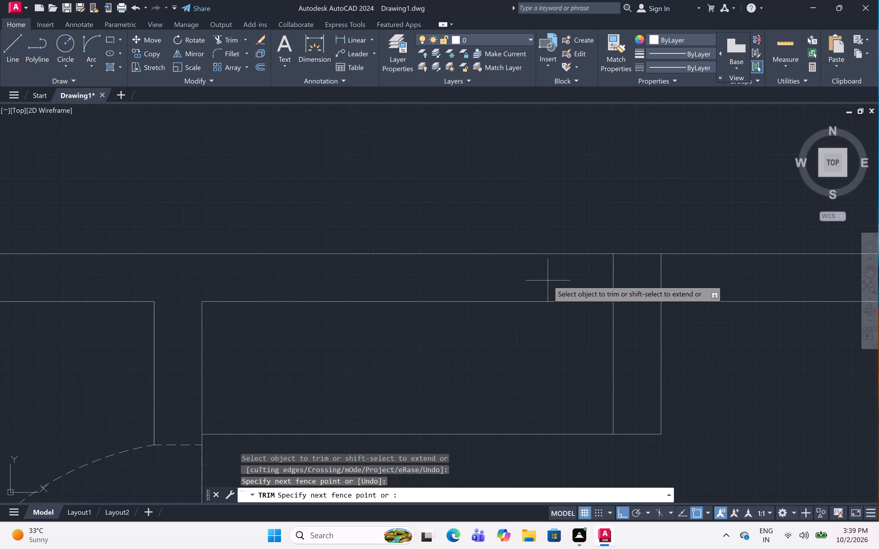
left_click(712, 280)
left_click(632, 311)
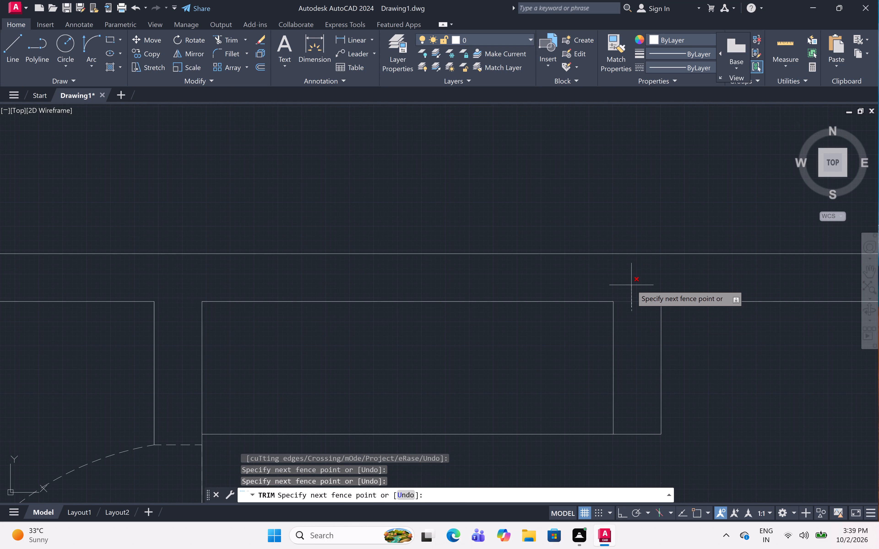
left_click(631, 285)
Trim the crossing lines where the central west room's south wall meets the outer west wall.
scroll(631, 285, "down", 5)
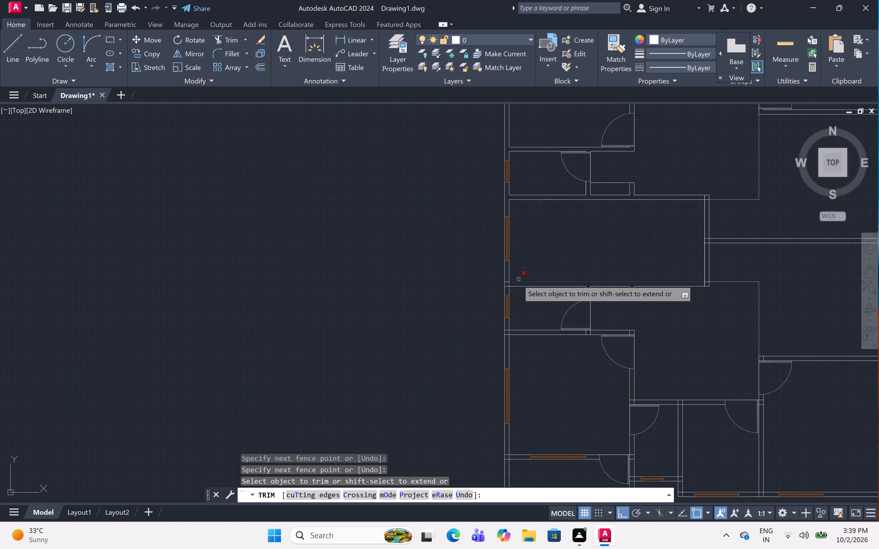
scroll(510, 284, "up", 1)
scroll(510, 284, "down", 1)
scroll(510, 284, "up", 3)
left_click(497, 267)
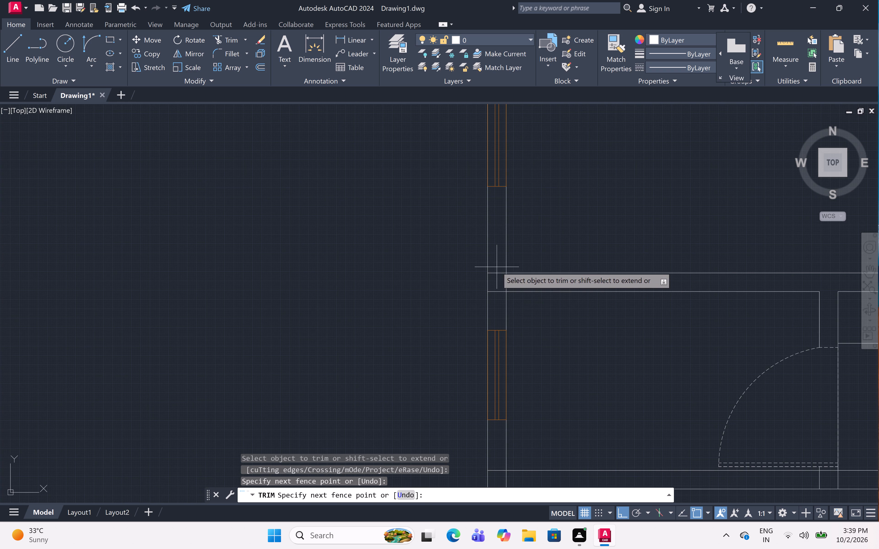
left_click(498, 296)
left_click(501, 282)
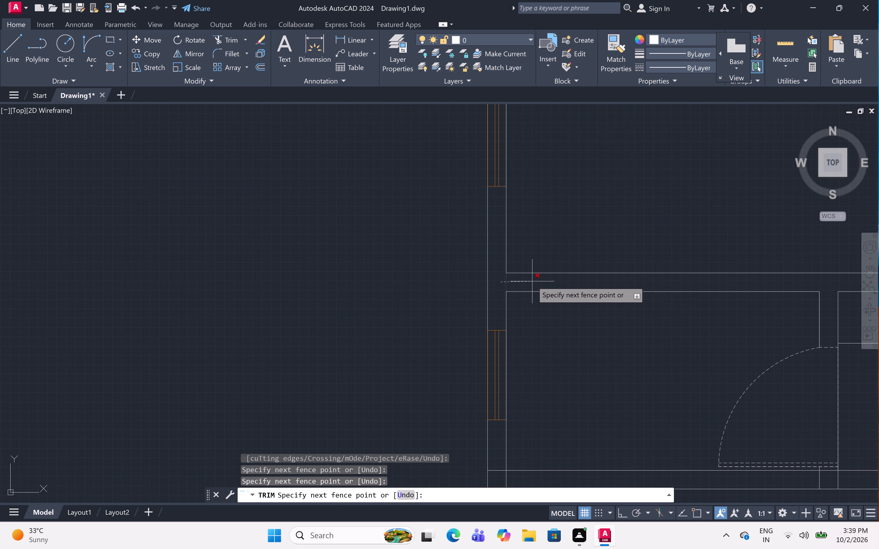
left_click(532, 281)
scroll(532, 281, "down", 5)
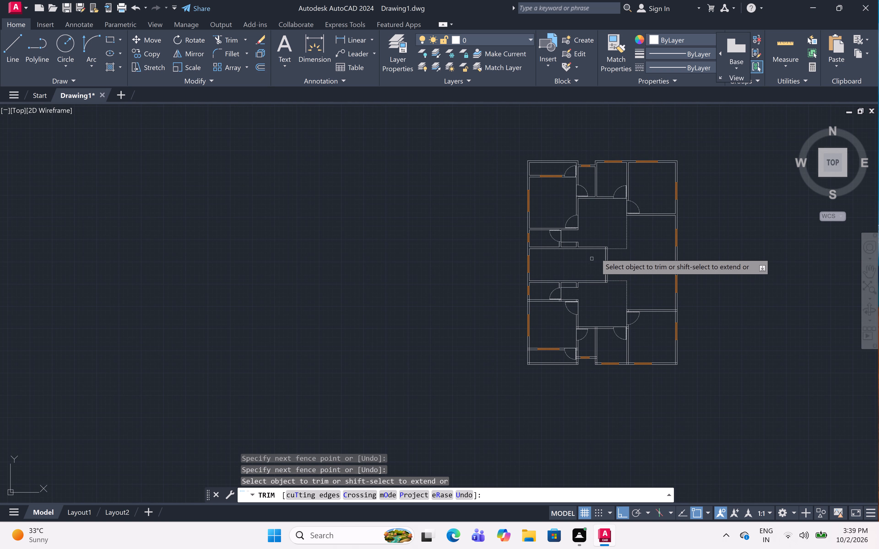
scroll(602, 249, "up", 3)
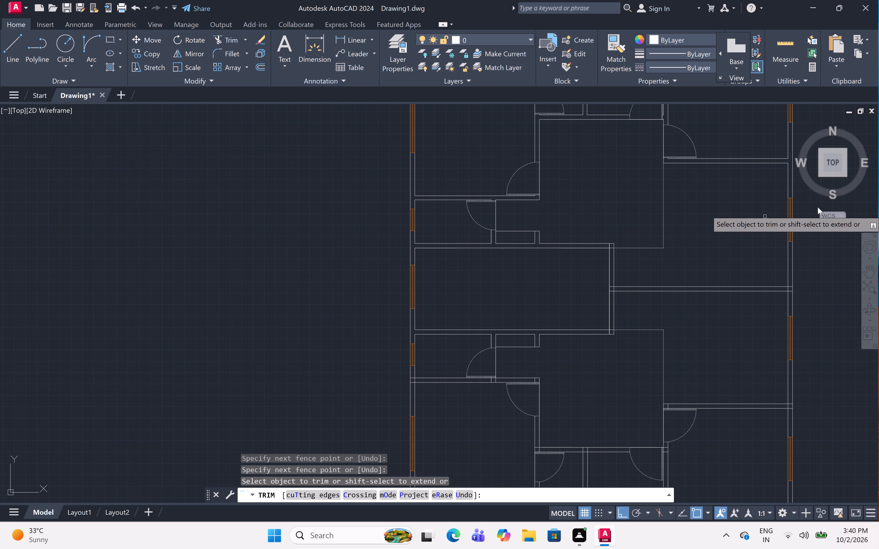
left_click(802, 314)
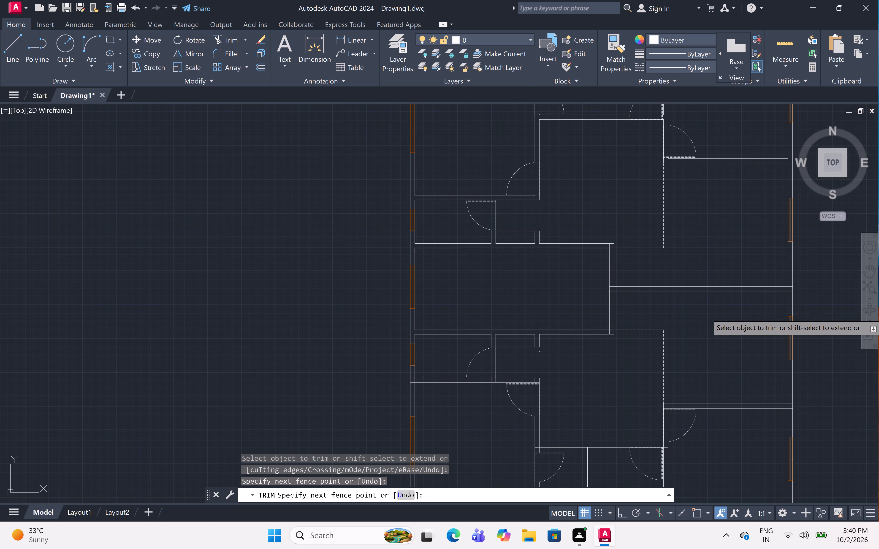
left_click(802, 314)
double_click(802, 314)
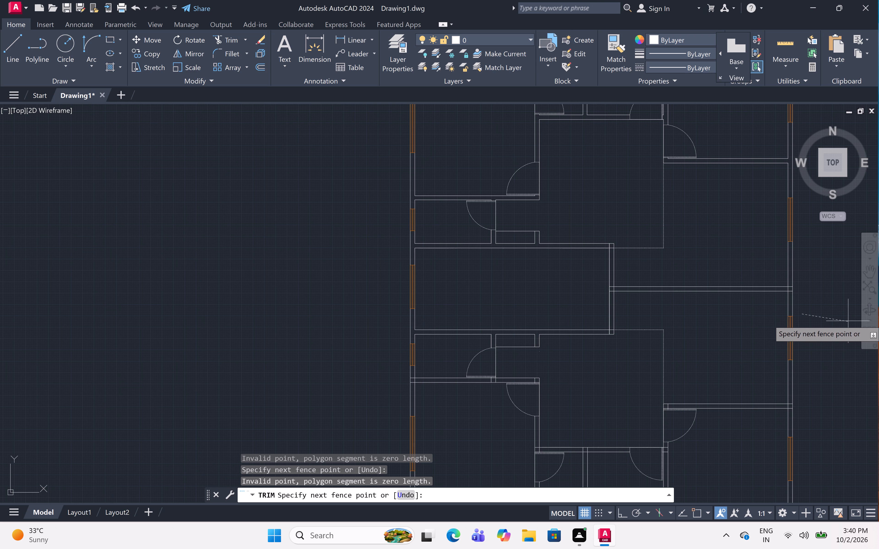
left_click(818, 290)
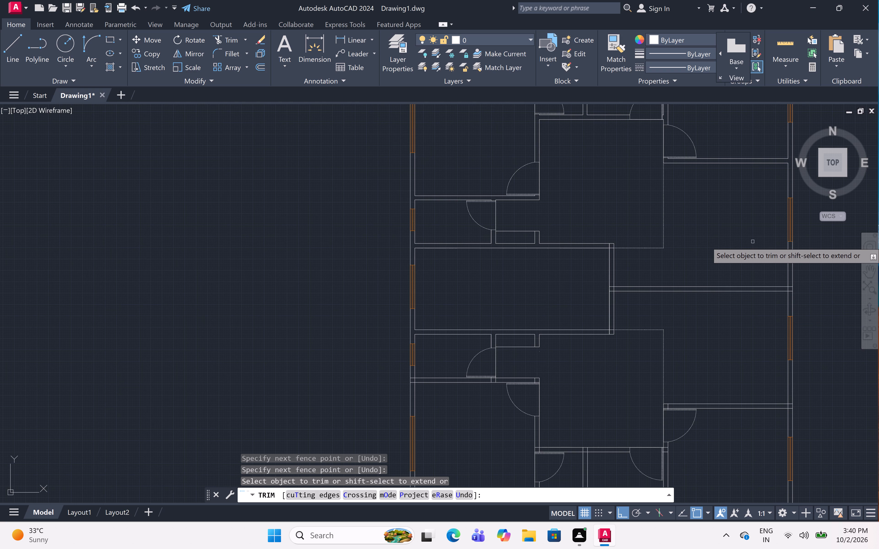
Trim the crossing lines where the small southwest room's east wall meets its south wall, just below the door.
scroll(752, 242, "down", 1)
middle_click_drag(752, 242, 663, 260)
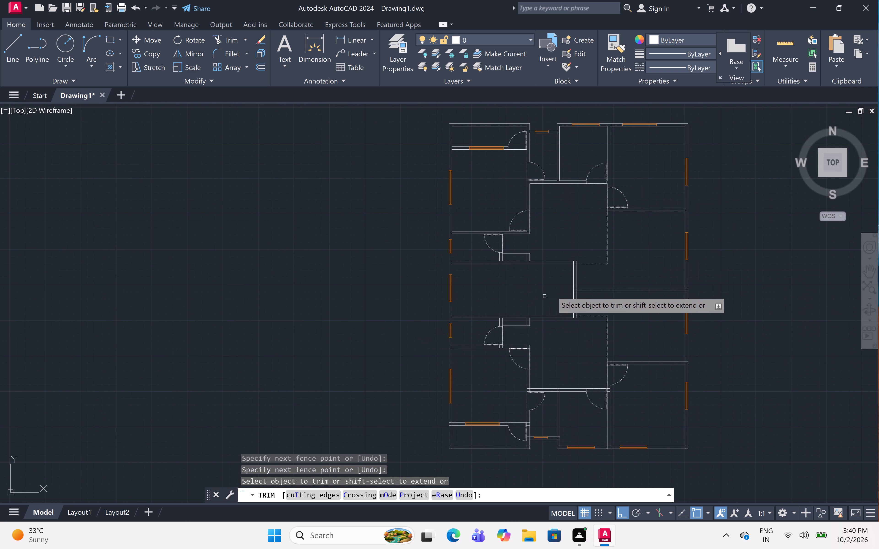
scroll(504, 348, "up", 1)
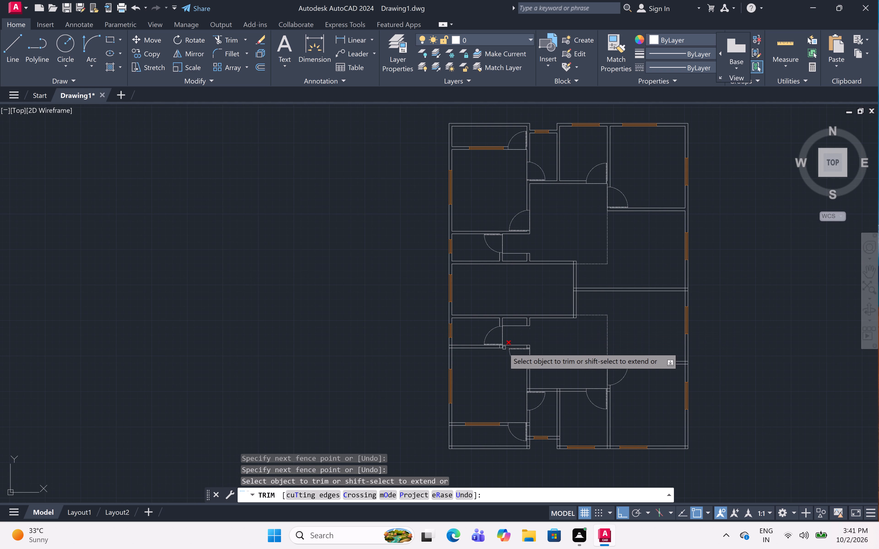
scroll(501, 348, "down", 1)
scroll(501, 348, "up", 2)
scroll(501, 348, "down", 2)
scroll(501, 348, "up", 4)
scroll(501, 348, "down", 1)
scroll(501, 348, "up", 3)
scroll(484, 345, "down", 1)
scroll(484, 345, "up", 1)
scroll(484, 345, "down", 1)
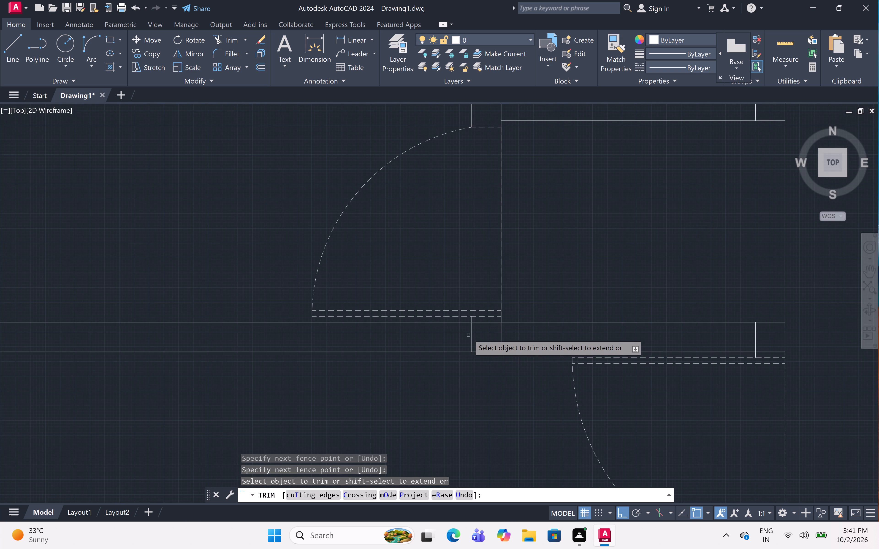
left_click(469, 334)
left_click(516, 339)
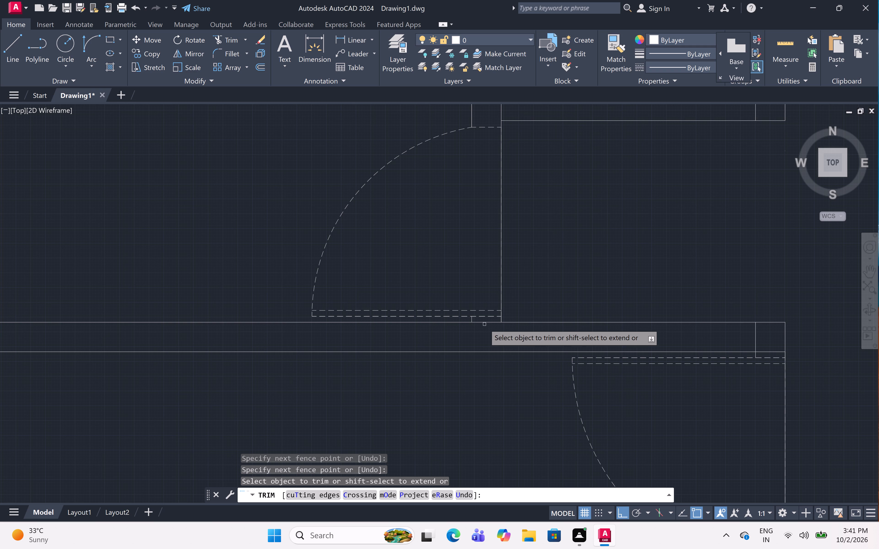
left_click(485, 323)
Trim the crossing lines where the small southwest room's south wall meets the outer west wall.
scroll(506, 339, "down", 2)
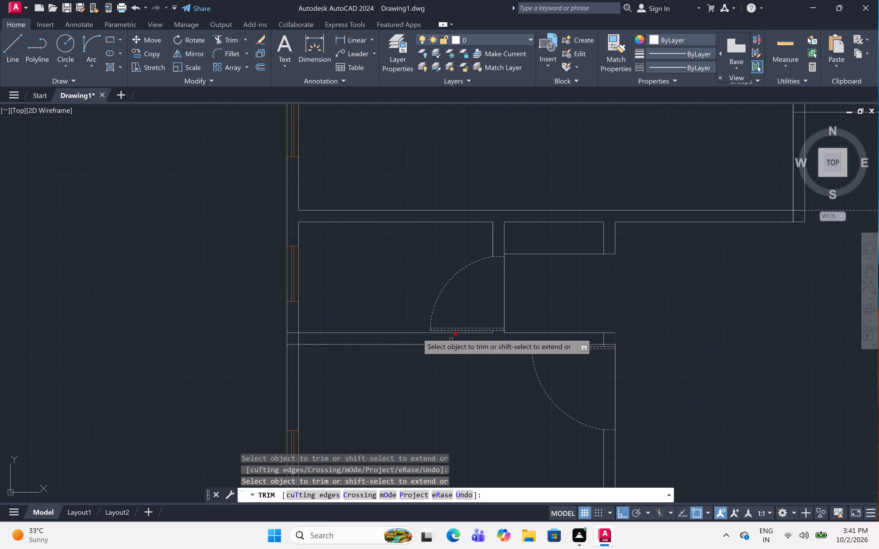
scroll(285, 337, "up", 1)
scroll(285, 337, "down", 2)
scroll(285, 337, "up", 1)
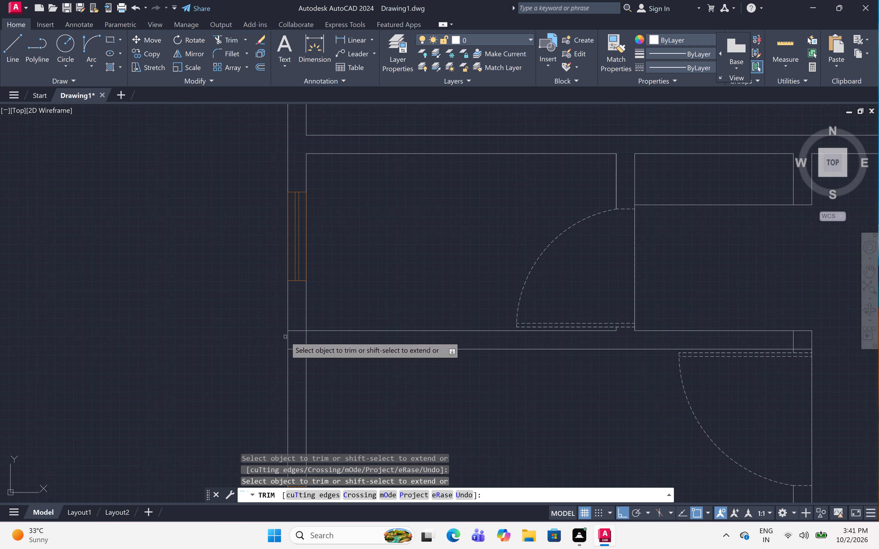
left_click(295, 325)
left_click(294, 356)
left_click(297, 339)
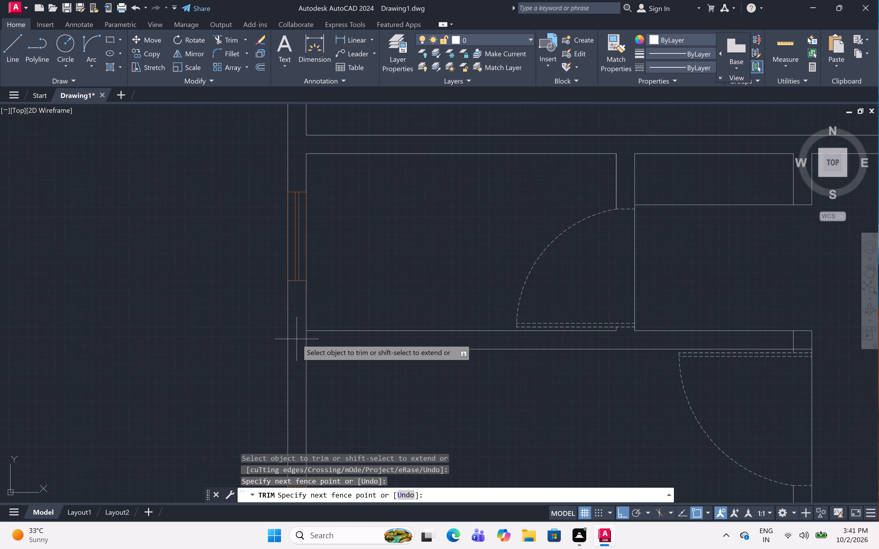
left_click(318, 345)
Trim the crossing lines at the southwest bedroom's northeast corner, just above its door.
scroll(318, 343, "down", 1)
scroll(318, 343, "up", 1)
scroll(318, 343, "down", 3)
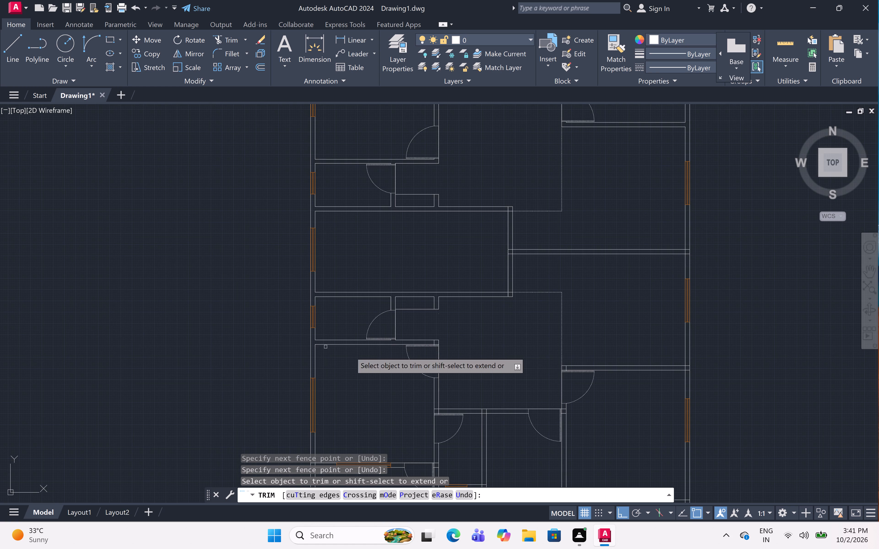
scroll(440, 345, "up", 1)
scroll(440, 345, "down", 1)
scroll(440, 345, "up", 1)
scroll(440, 345, "down", 3)
scroll(440, 345, "up", 6)
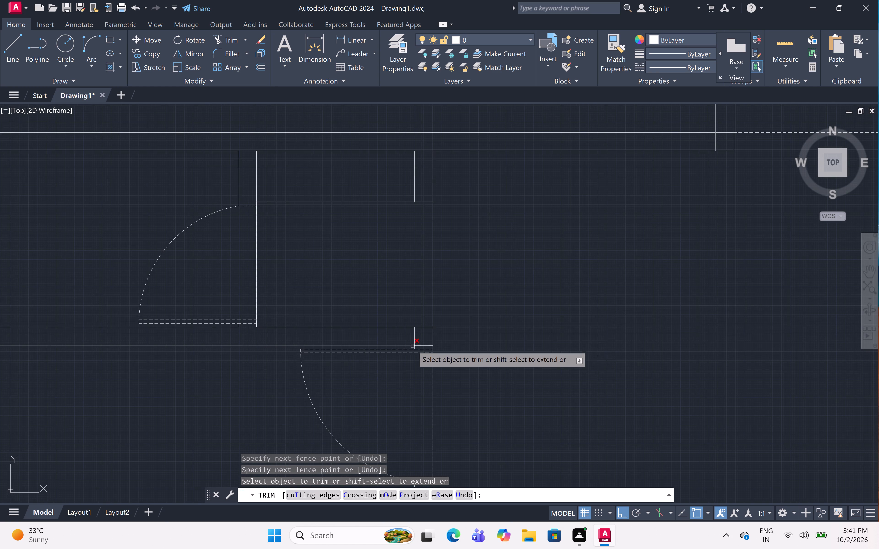
scroll(412, 346, "up", 3)
scroll(412, 346, "down", 1)
scroll(412, 346, "up", 3)
scroll(412, 345, "down", 1)
scroll(412, 345, "up", 1)
left_click(414, 319)
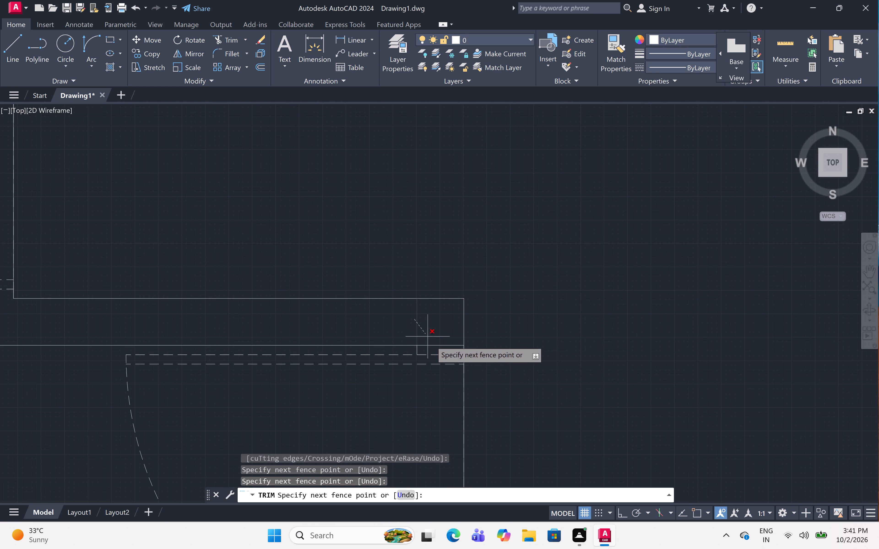
left_click(436, 350)
Trim the crossing lines where the southwest bedroom's east wall meets the southern hall's south wall, above the adjoining small room's door.
scroll(459, 291, "down", 1)
scroll(459, 291, "up", 1)
scroll(459, 291, "down", 3)
scroll(459, 291, "up", 4)
scroll(459, 291, "down", 2)
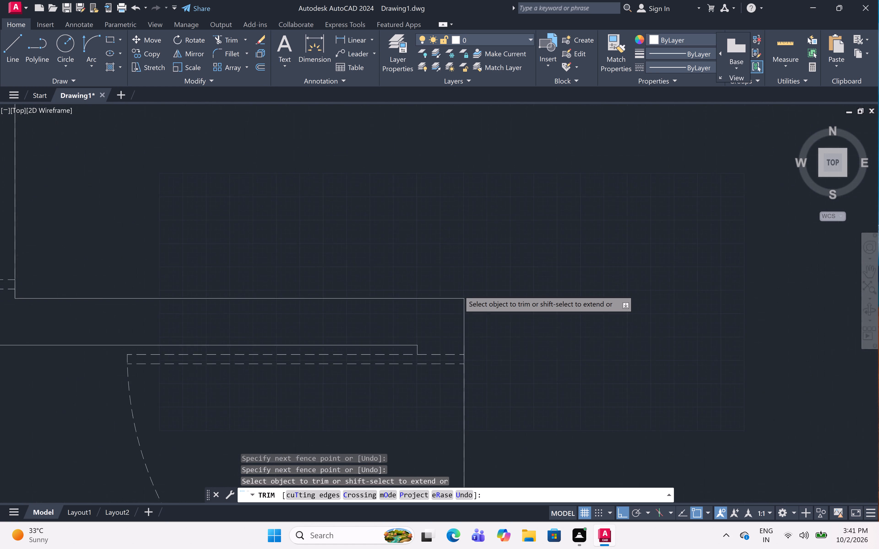
scroll(459, 291, "down", 2)
scroll(459, 291, "up", 1)
scroll(459, 291, "down", 5)
scroll(459, 291, "up", 1)
scroll(459, 291, "down", 1)
scroll(474, 273, "down", 6)
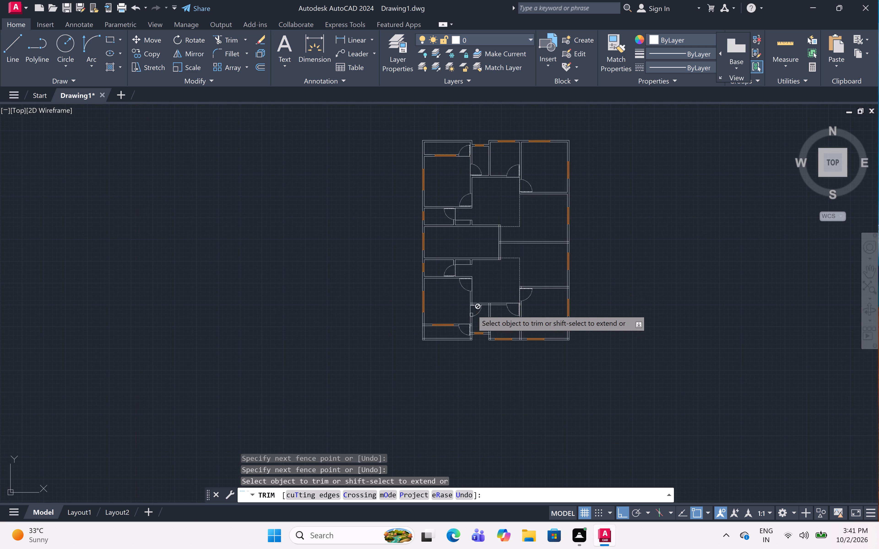
scroll(471, 307, "up", 1)
scroll(471, 307, "down", 1)
scroll(471, 307, "up", 6)
scroll(471, 307, "down", 1)
scroll(471, 307, "up", 2)
scroll(477, 294, "down", 2)
scroll(477, 294, "up", 3)
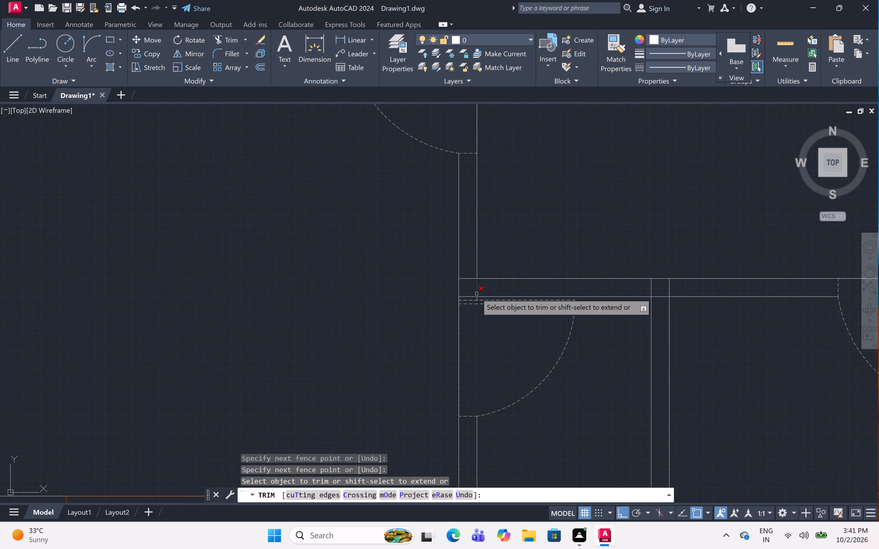
scroll(474, 294, "up", 1)
scroll(474, 294, "down", 1)
scroll(474, 294, "up", 3)
left_click(465, 312)
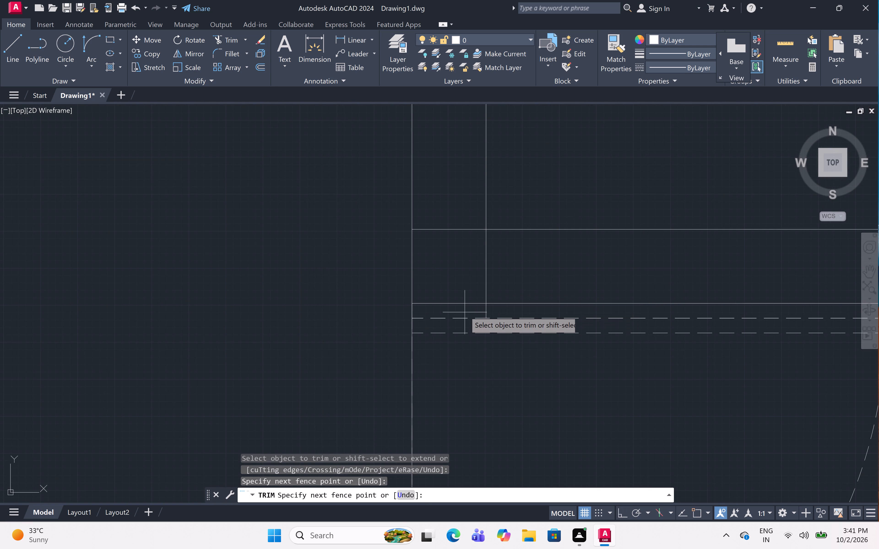
left_click(456, 210)
left_click(462, 274)
left_click(523, 272)
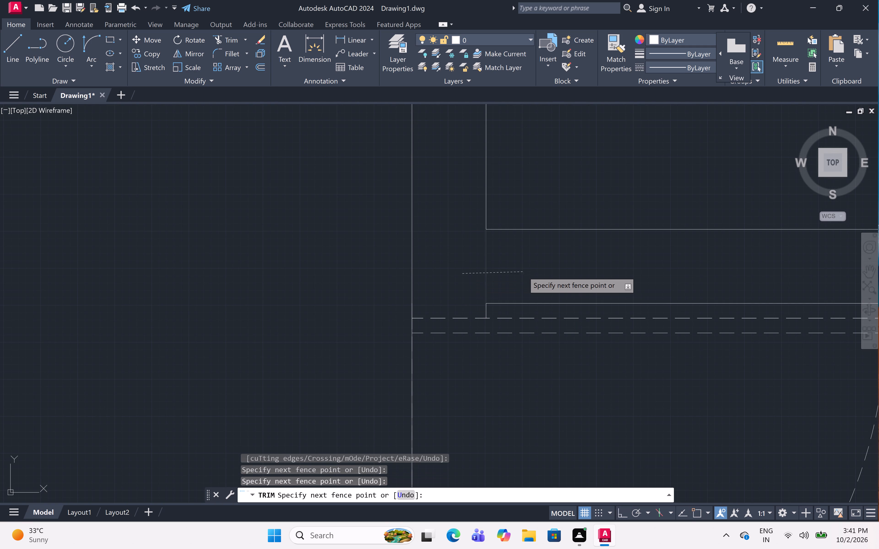
Trim the crossing lines where the southwest bedroom's south wall meets the outer west wall.
scroll(523, 271, "down", 7)
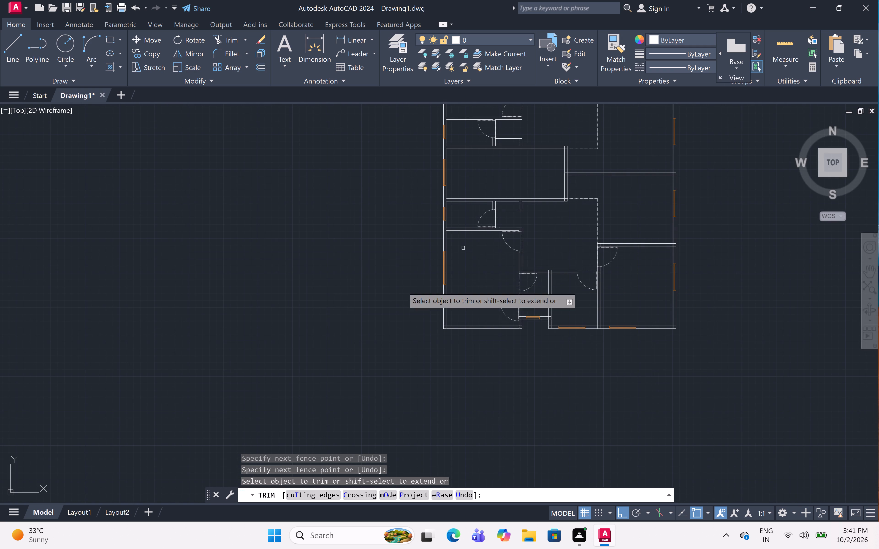
scroll(449, 304, "up", 1)
scroll(449, 304, "down", 2)
scroll(449, 304, "up", 6)
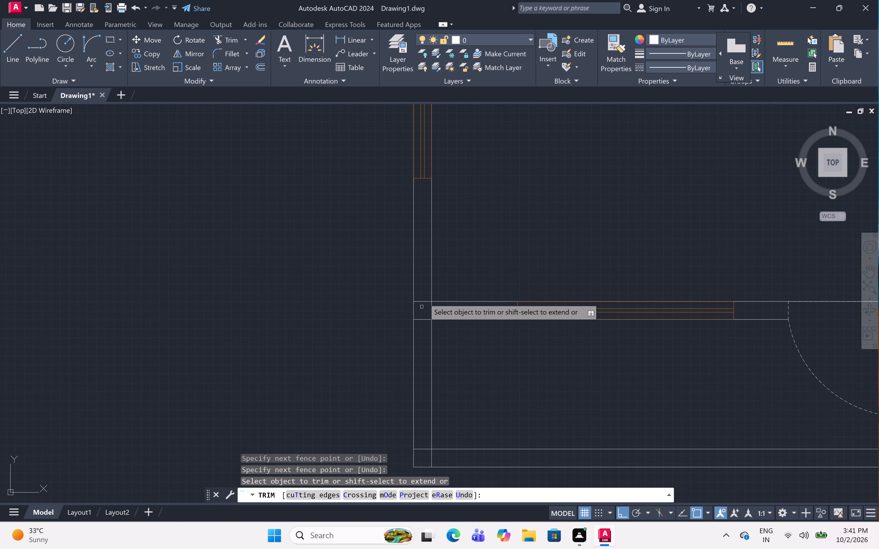
left_click(425, 292)
left_click(425, 326)
left_click(428, 312)
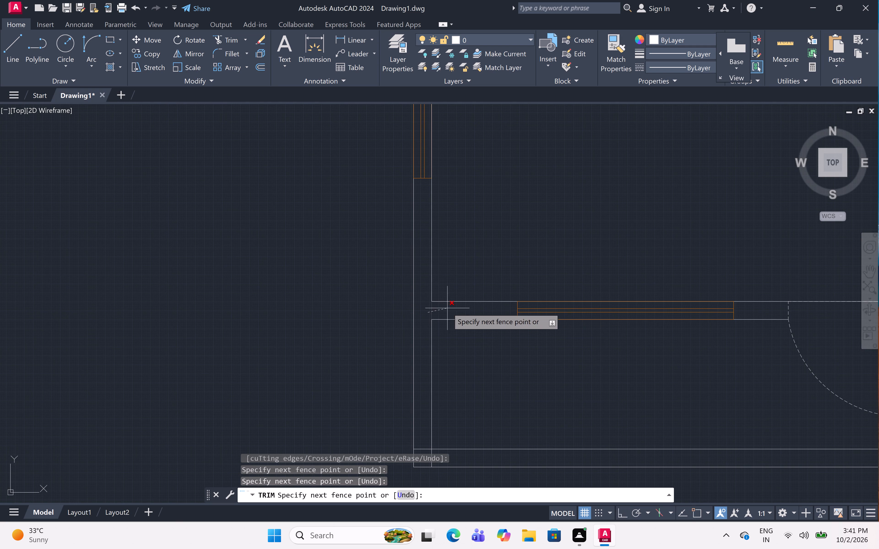
left_click(448, 308)
Trim the crossing inner wall lines at the building's southwest corner, in the narrow room below the southwest bedroom.
scroll(440, 347, "down", 5)
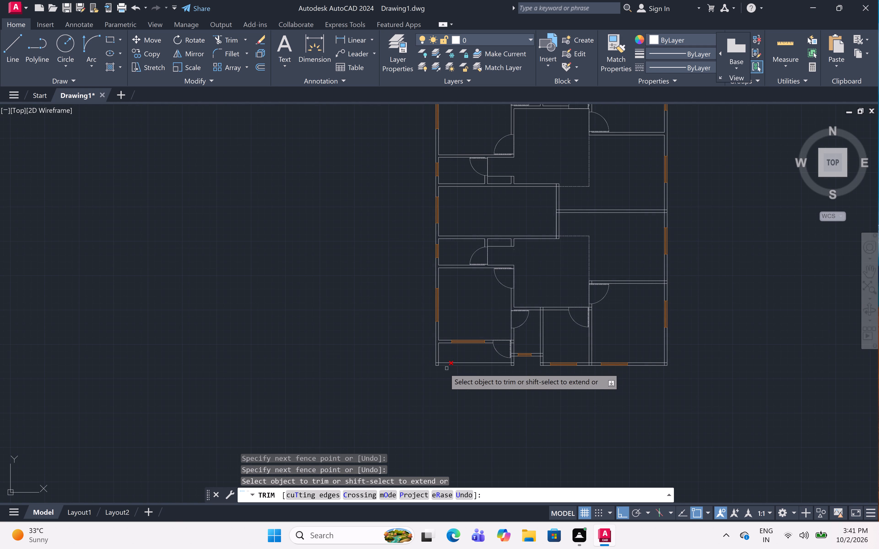
scroll(435, 362, "up", 4)
scroll(435, 362, "down", 1)
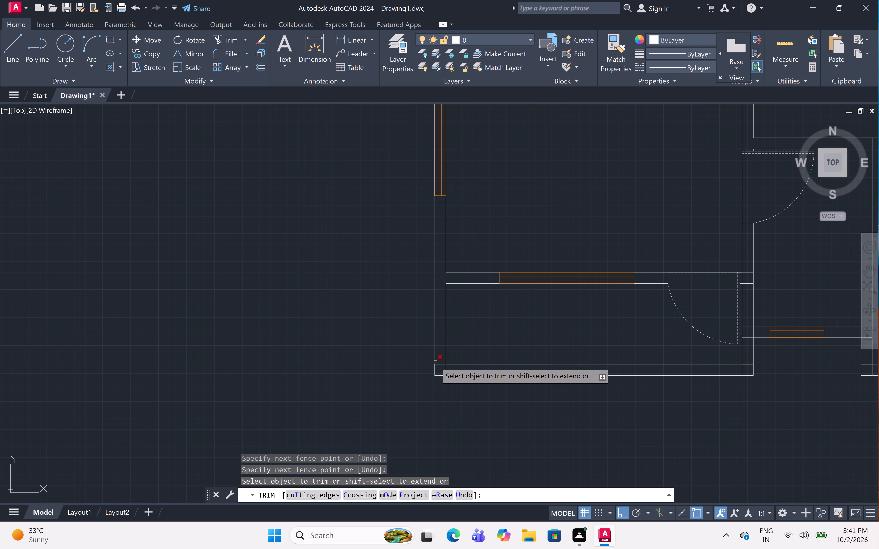
scroll(446, 375, "up", 2)
scroll(446, 375, "down", 1)
scroll(446, 375, "up", 2)
scroll(446, 375, "down", 2)
scroll(446, 375, "up", 1)
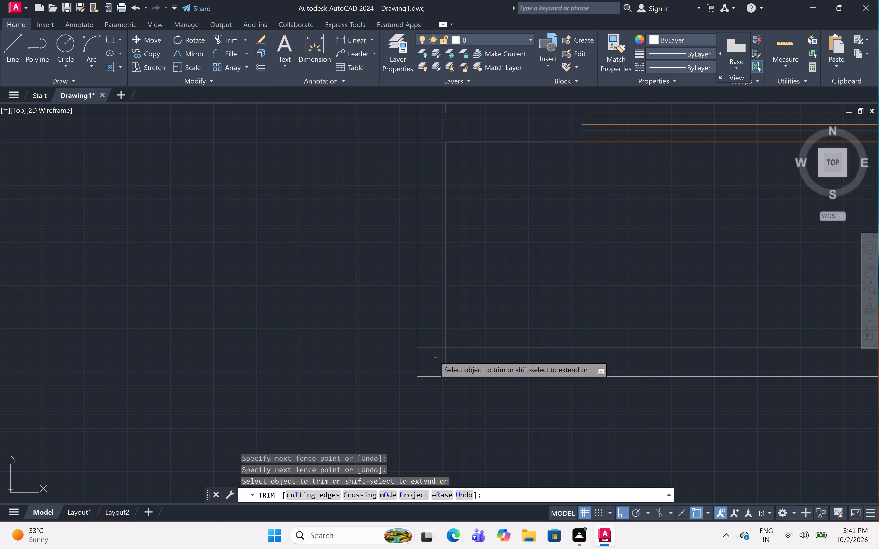
left_click(427, 339)
left_click(454, 373)
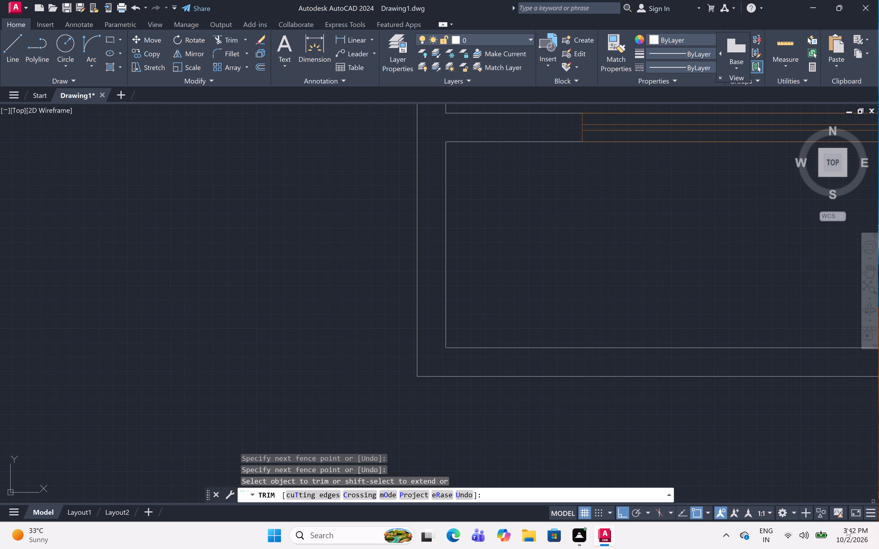
Trim the crossing inner wall lines at the southeast corner of the narrow room below the southwest bedroom.
scroll(475, 425, "down", 1)
scroll(475, 425, "up", 1)
scroll(475, 425, "down", 3)
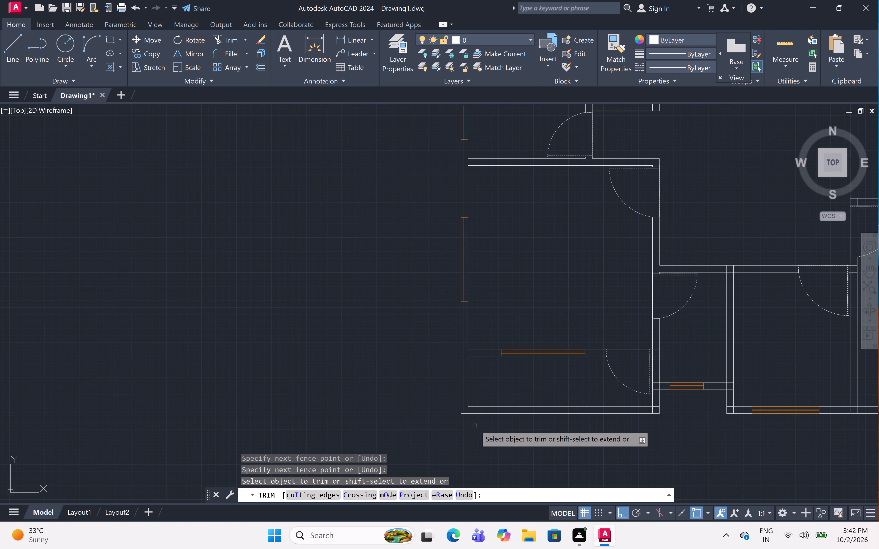
scroll(659, 414, "up", 5)
scroll(659, 414, "down", 2)
scroll(659, 414, "up", 6)
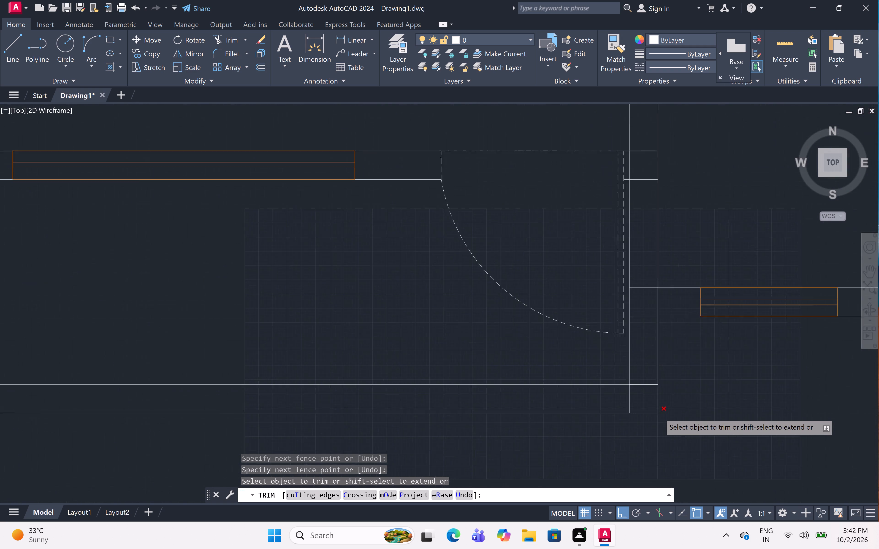
left_click(607, 269)
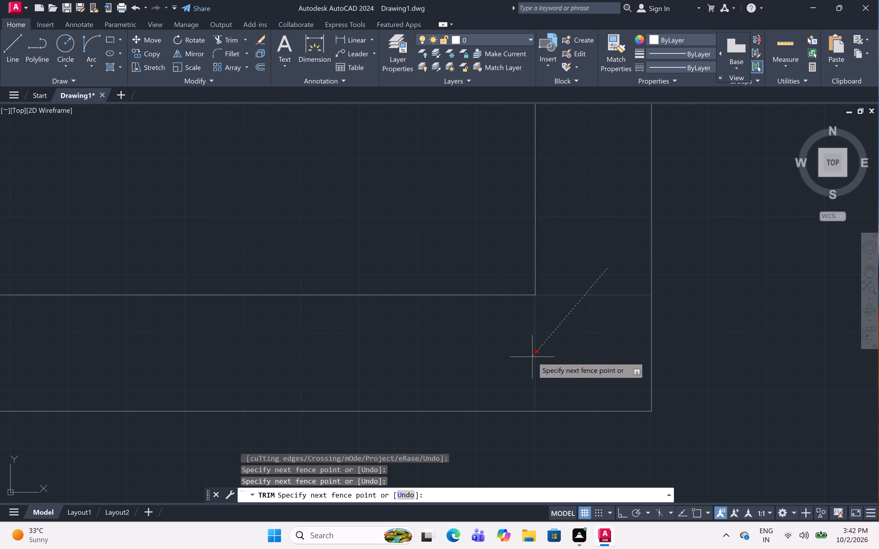
left_click(524, 362)
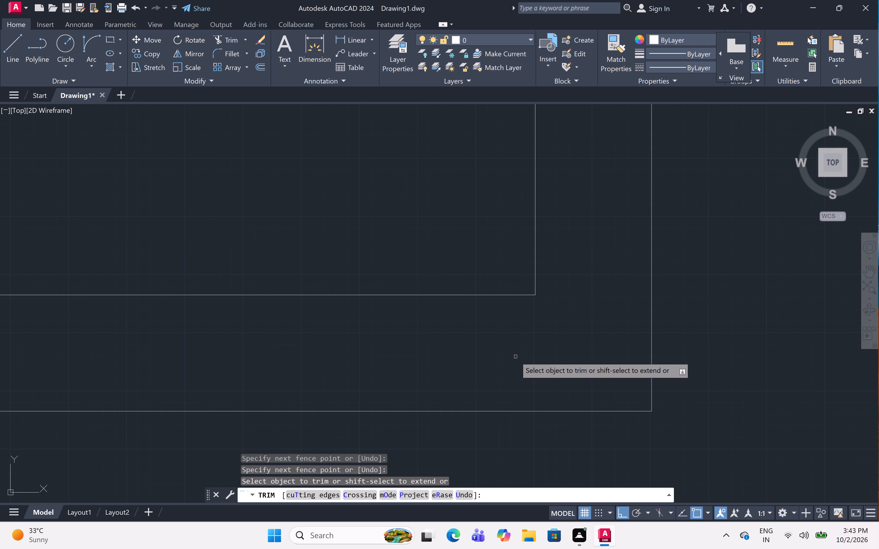
Trim the crossing lines where the small southern room's windowed south wall meets the narrow southwest room's east wall.
scroll(545, 336, "down", 6)
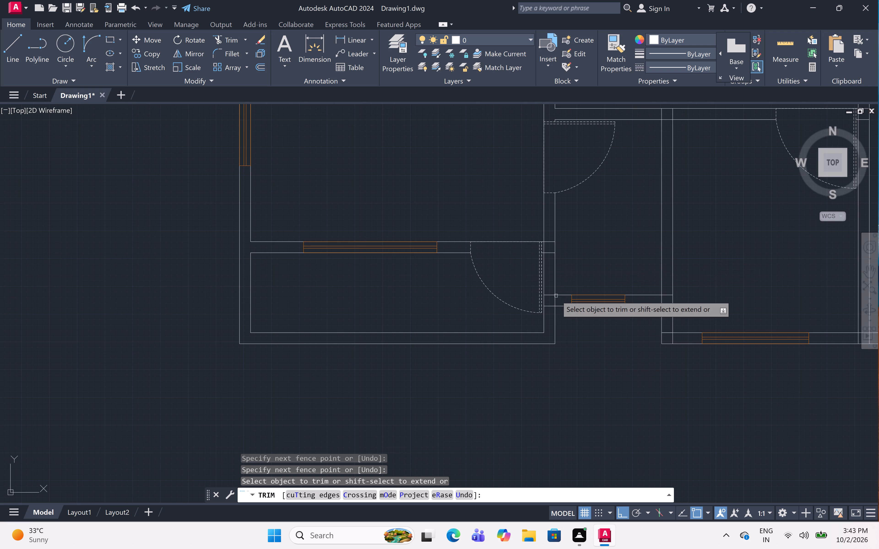
scroll(555, 301, "up", 3)
scroll(555, 301, "down", 3)
scroll(555, 301, "up", 1)
scroll(555, 301, "down", 4)
scroll(555, 301, "up", 5)
scroll(551, 298, "down", 1)
scroll(551, 298, "up", 1)
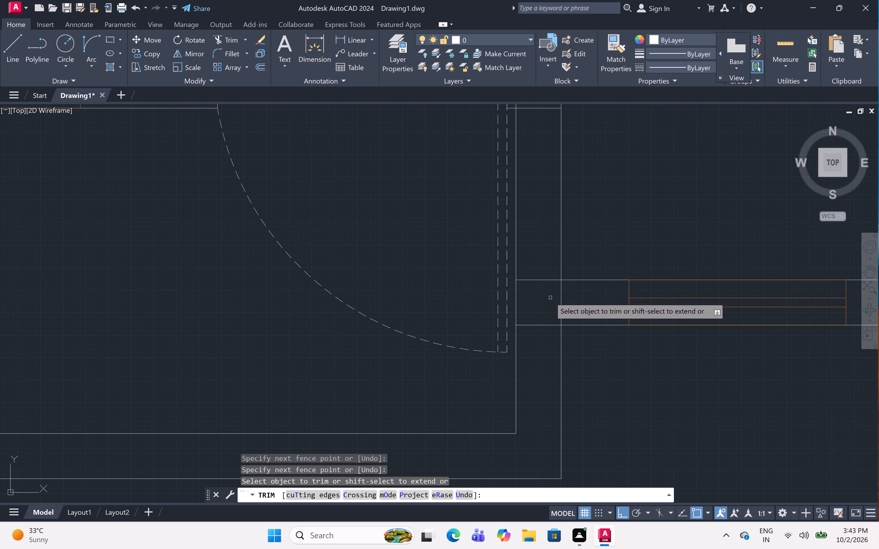
left_click(542, 267)
left_click(545, 346)
left_click(547, 312)
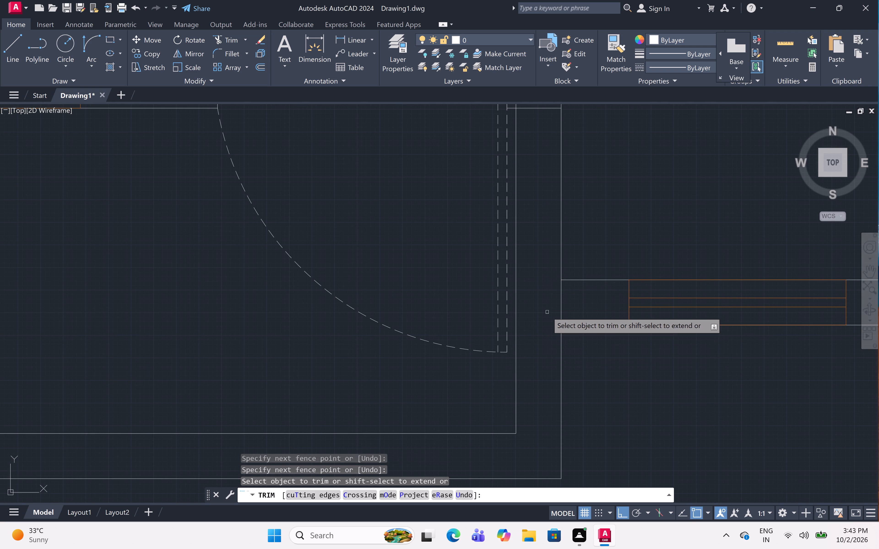
left_click(571, 305)
Trim the crossing lines where the southwest bedroom's south wall meets its east wall, beside the narrow room's door.
scroll(570, 304, "down", 4)
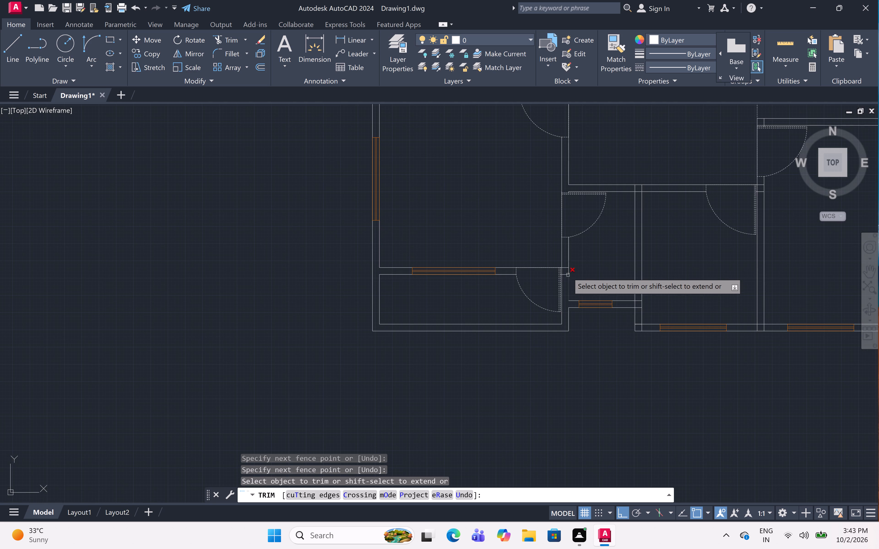
scroll(563, 265, "up", 6)
scroll(563, 265, "down", 2)
scroll(565, 285, "up", 1)
scroll(565, 285, "down", 1)
scroll(565, 285, "up", 1)
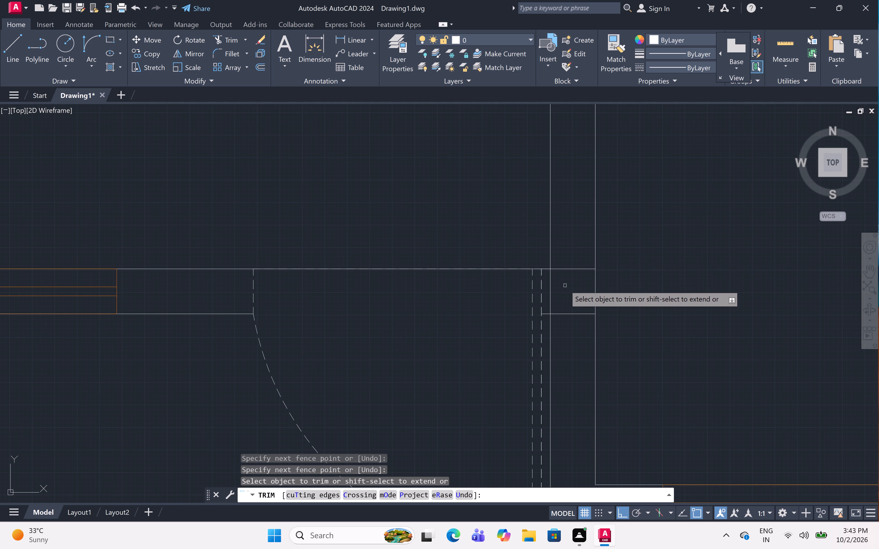
left_click(575, 259)
left_click(577, 331)
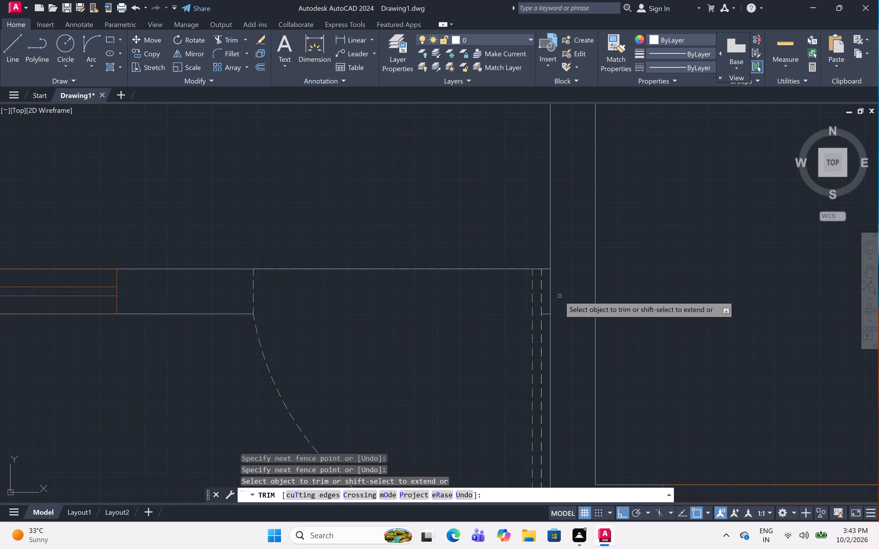
left_click(549, 296)
Trim the crossing wall lines at the southwest corner of the middle southern room, beside its south window.
scroll(553, 295, "down", 6)
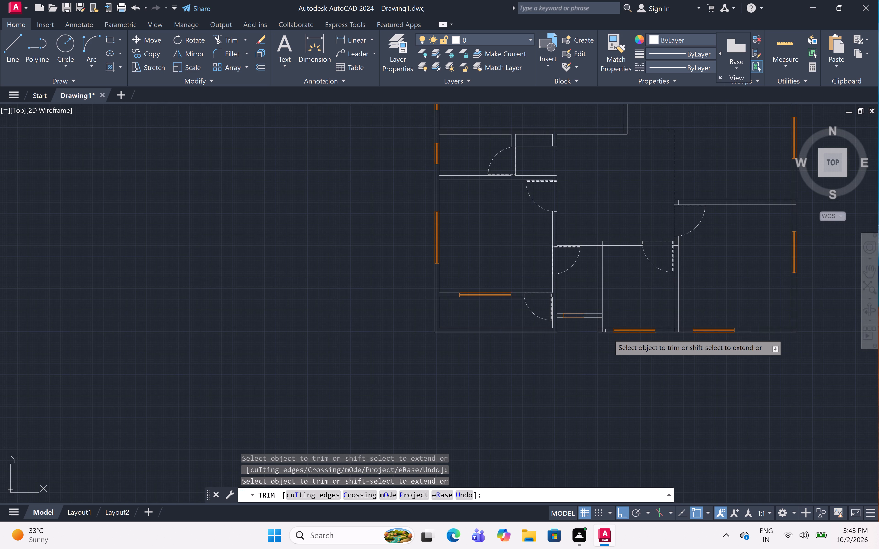
scroll(599, 329, "up", 2)
scroll(599, 329, "down", 1)
scroll(599, 329, "up", 1)
scroll(599, 329, "down", 1)
scroll(599, 329, "up", 4)
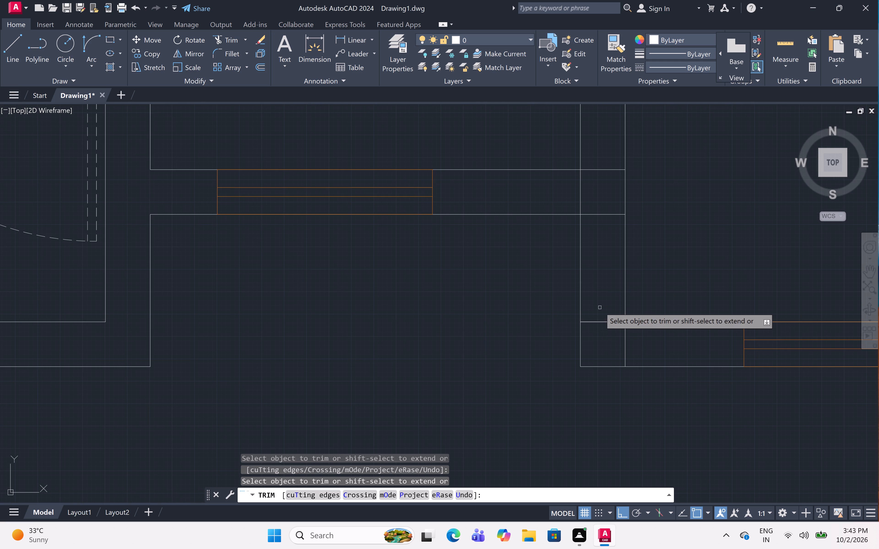
left_click(596, 321)
left_click(597, 313)
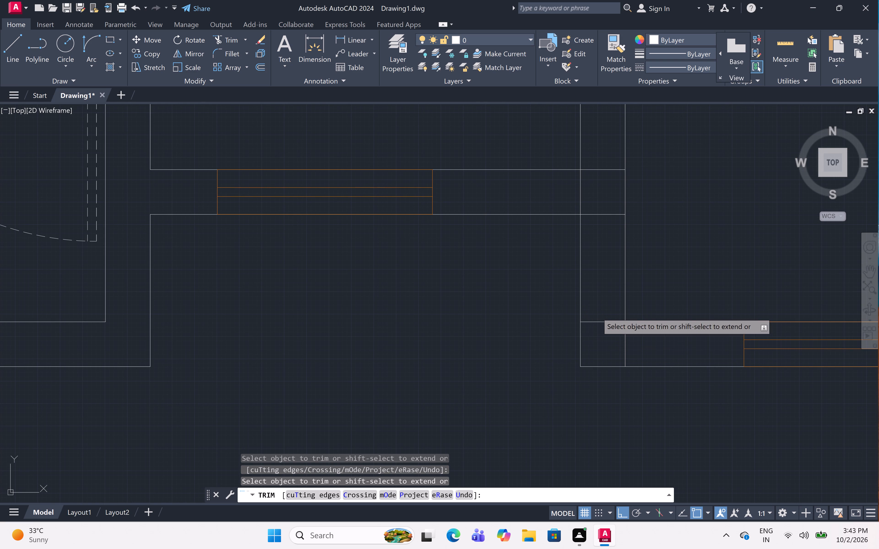
left_click(629, 341)
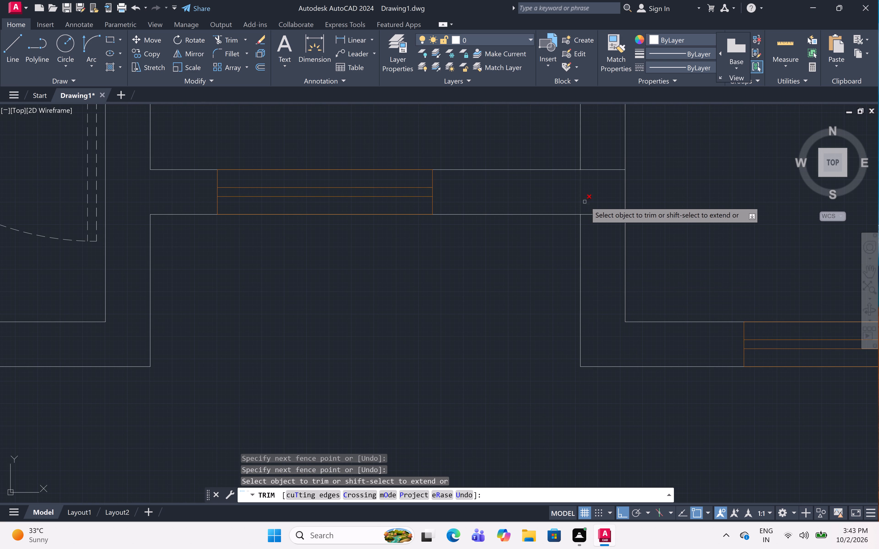
Trim the crossing lines where the small southern room's windowed south wall meets the middle southern room's west wall.
left_click(593, 163)
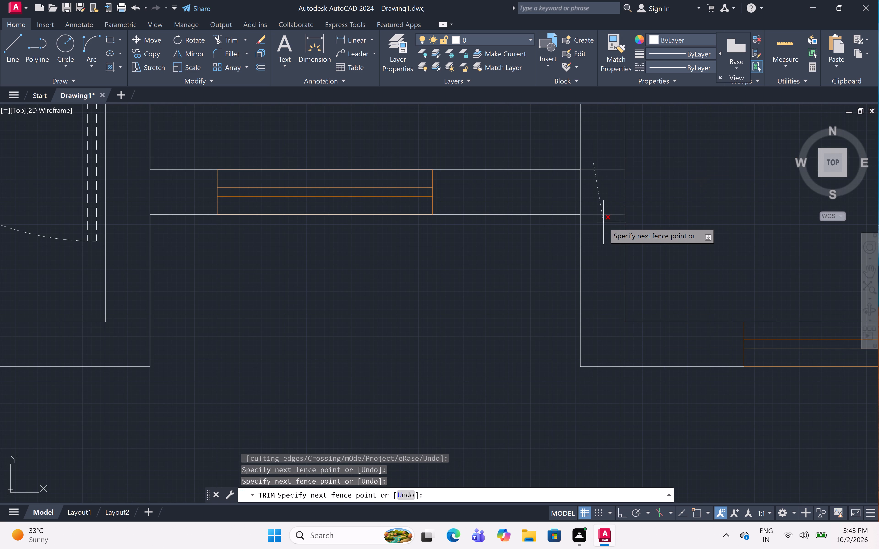
left_click(603, 222)
left_click(605, 191)
left_click(526, 192)
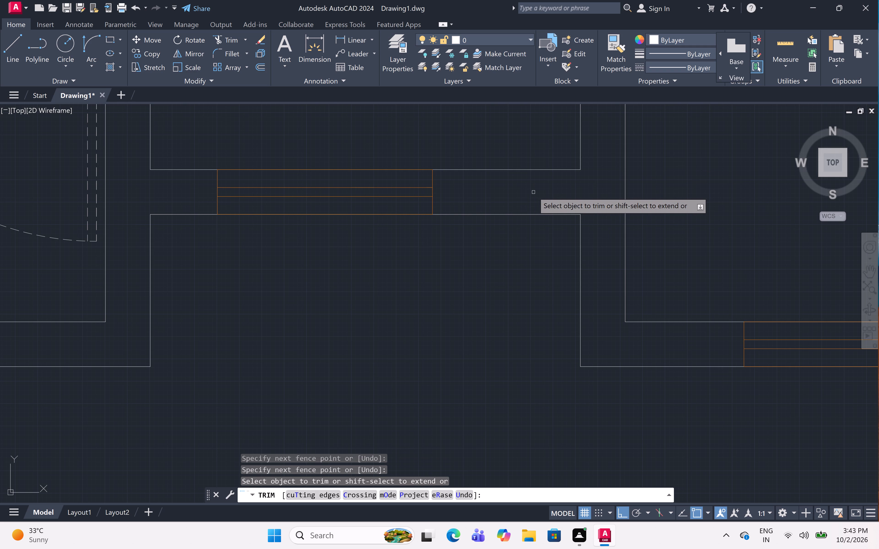
Trim the crossing lines where the partition between the small and middle southern rooms meets the southern hall's south wall.
scroll(535, 192, "down", 1)
scroll(535, 192, "up", 2)
scroll(535, 192, "down", 4)
middle_click_drag(577, 205, 507, 252)
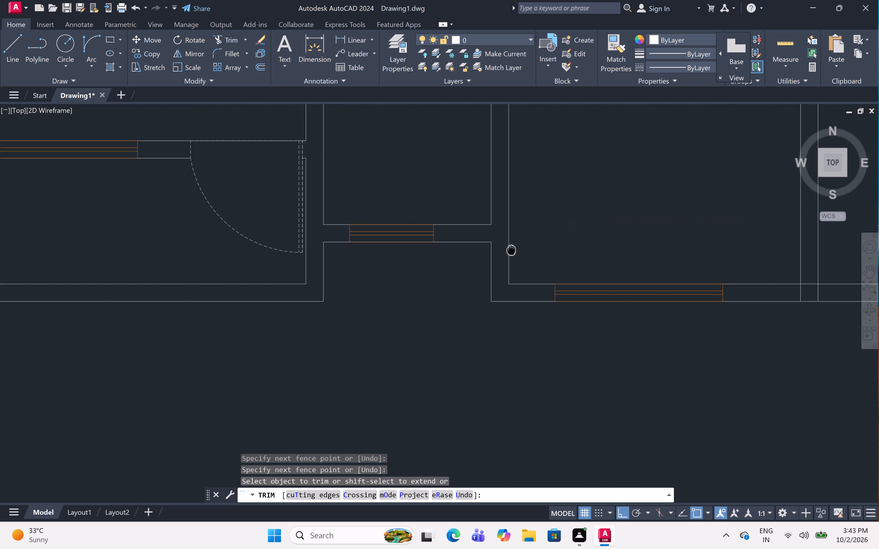
scroll(506, 247, "down", 2)
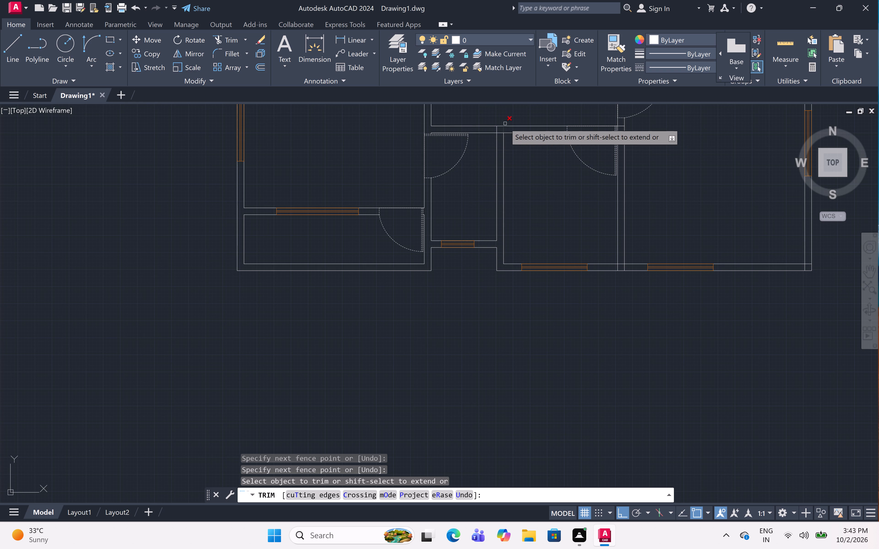
scroll(505, 124, "up", 1)
scroll(505, 123, "down", 2)
scroll(505, 123, "up", 1)
scroll(505, 123, "down", 1)
scroll(505, 123, "up", 7)
scroll(504, 128, "down", 2)
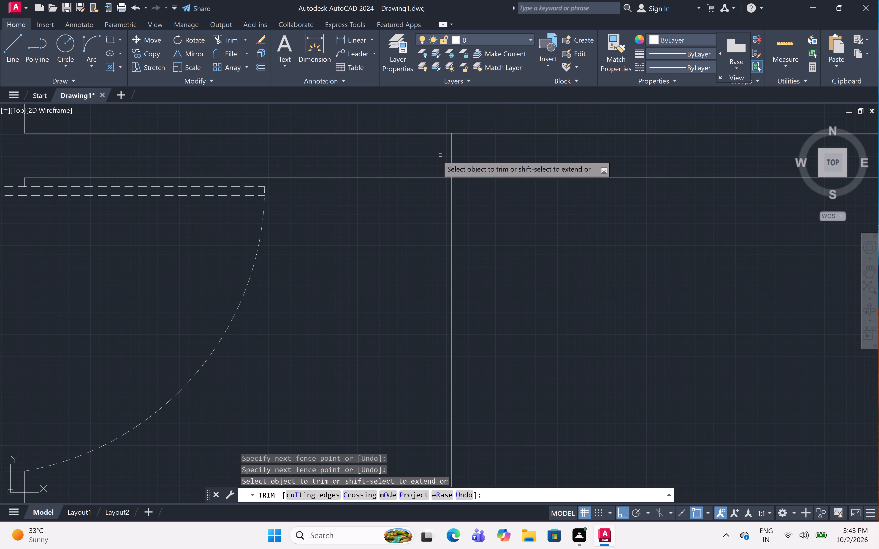
left_click(436, 156)
left_click(522, 157)
left_click(468, 163)
left_click(474, 188)
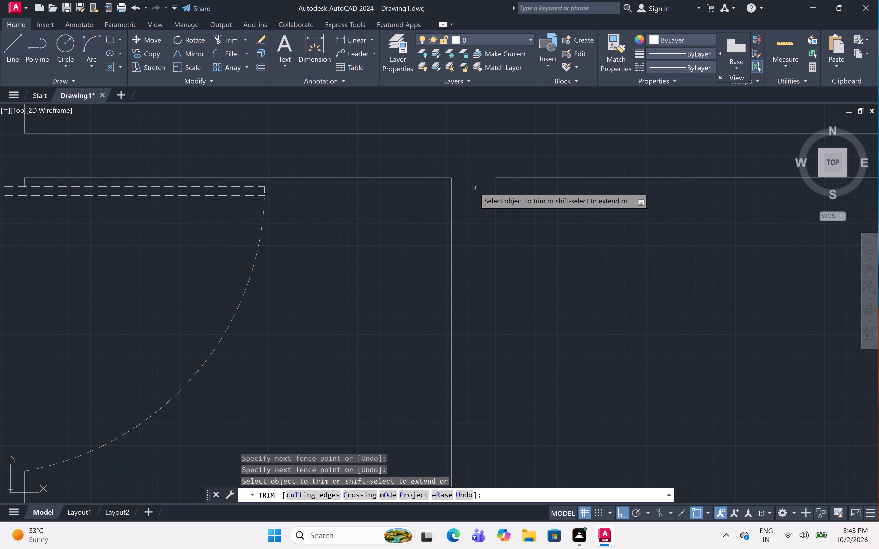
Trim the crossing lines where the partition between the middle southern room and southeast room meets the outer south wall.
scroll(474, 186, "up", 1)
scroll(474, 186, "down", 1)
scroll(474, 186, "up", 1)
scroll(474, 186, "down", 3)
scroll(474, 186, "up", 1)
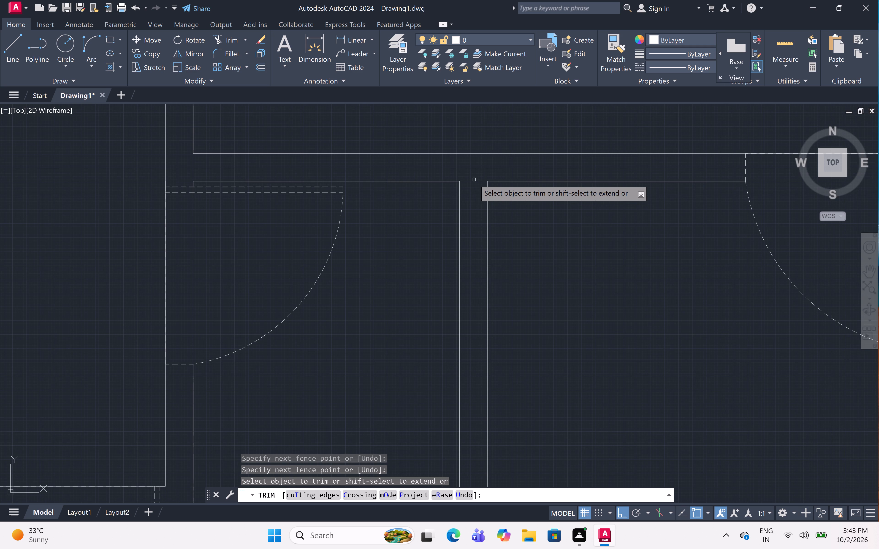
scroll(474, 180, "up", 1)
scroll(474, 180, "down", 1)
scroll(474, 180, "up", 1)
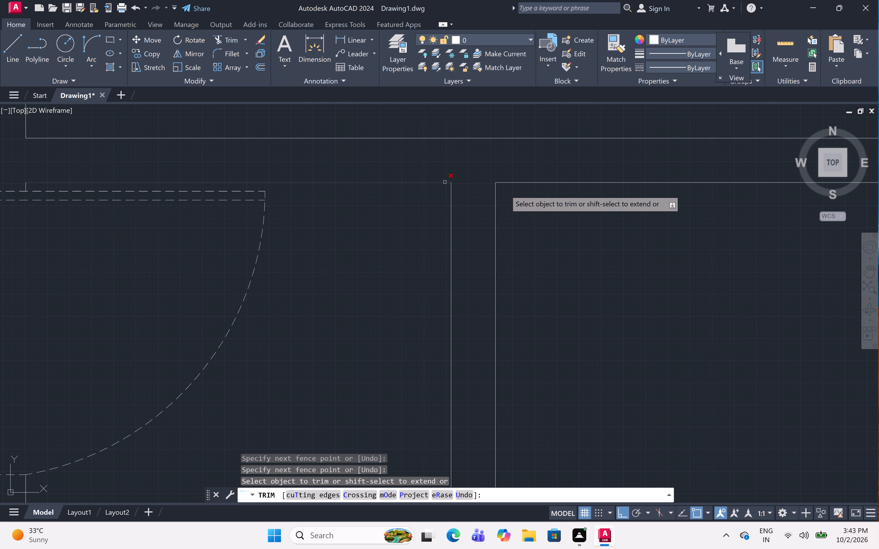
scroll(347, 257, "down", 4)
scroll(347, 257, "up", 1)
scroll(347, 257, "down", 1)
scroll(347, 257, "up", 1)
scroll(347, 257, "down", 2)
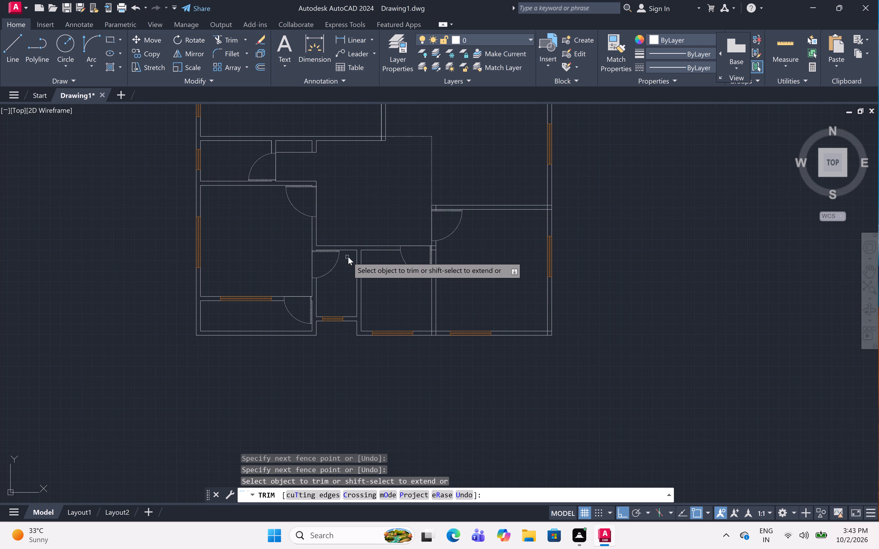
scroll(436, 334, "up", 2)
scroll(436, 334, "down", 2)
scroll(436, 334, "up", 4)
scroll(436, 334, "down", 9)
scroll(430, 326, "up", 1)
scroll(430, 326, "down", 2)
scroll(430, 326, "up", 2)
scroll(430, 326, "down", 2)
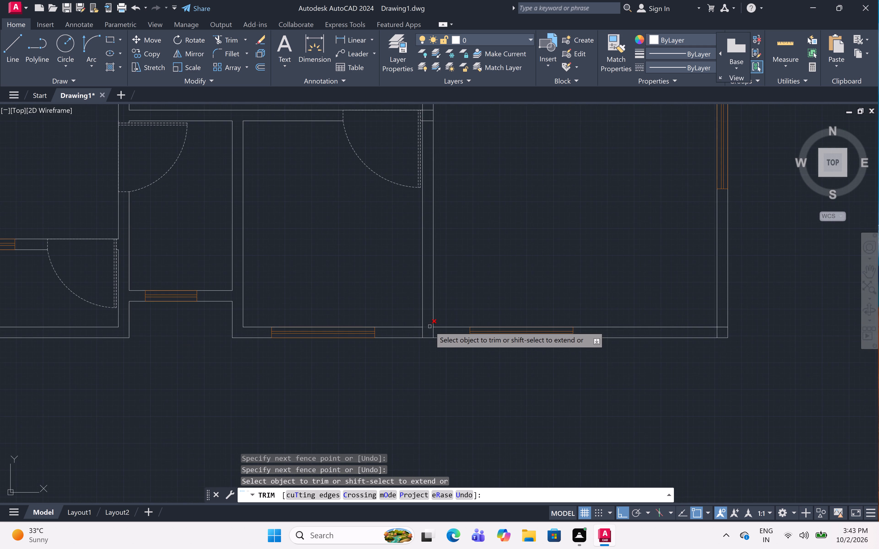
scroll(427, 341, "up", 3)
left_click(385, 307)
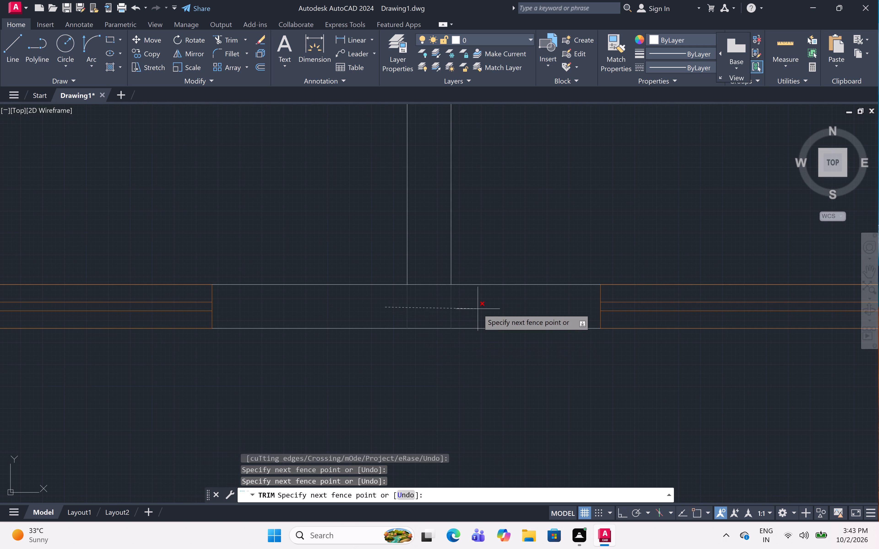
left_click(478, 309)
left_click(431, 299)
left_click(430, 274)
Trim the crossing lines where the southern hall's south wall meets the southeast room's west wall, between the two doors.
scroll(430, 274, "down", 5)
scroll(430, 274, "up", 1)
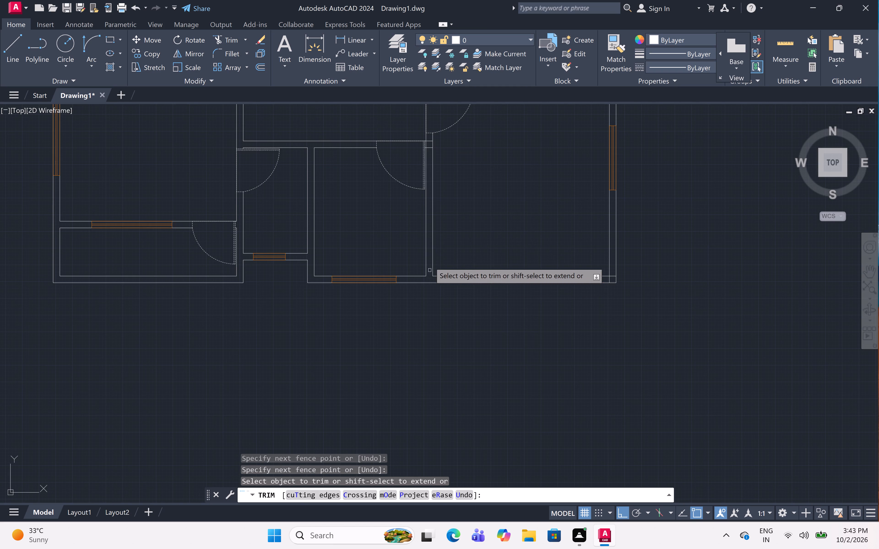
scroll(430, 130, "up", 7)
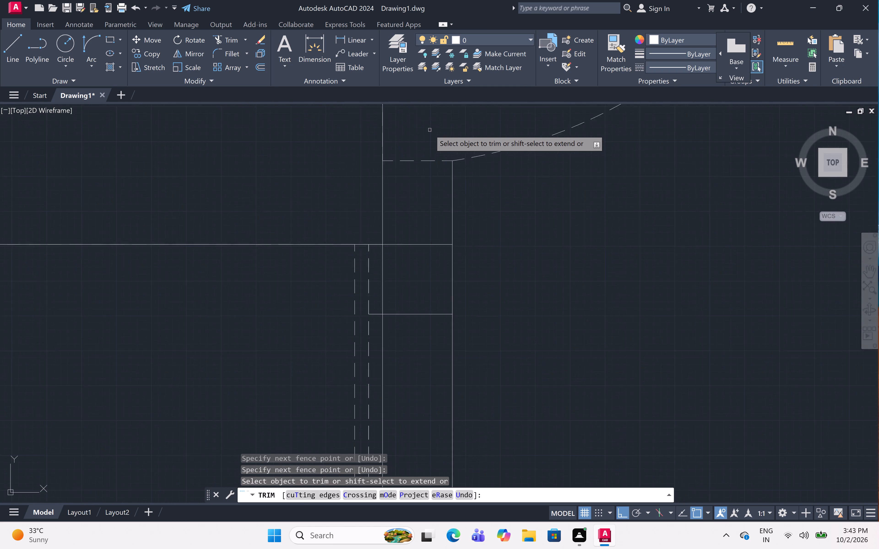
left_click(346, 371)
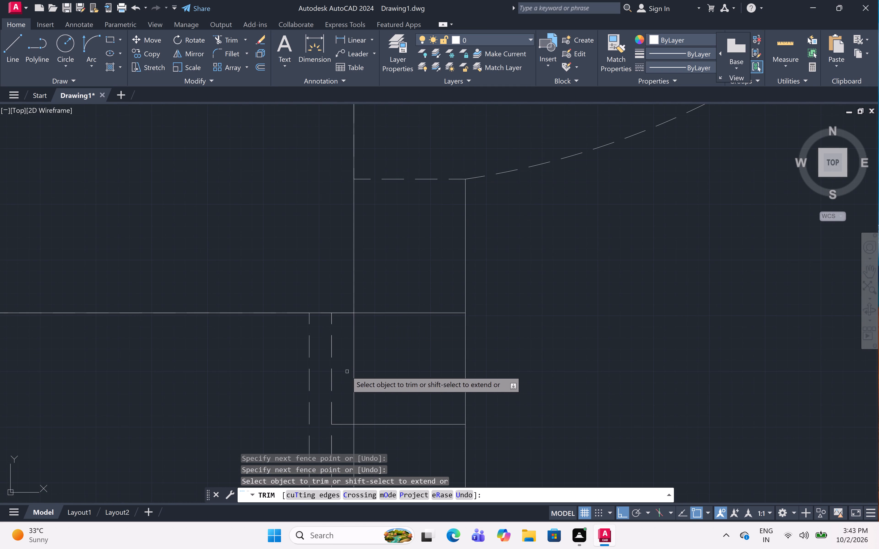
left_click(405, 307)
left_click(412, 440)
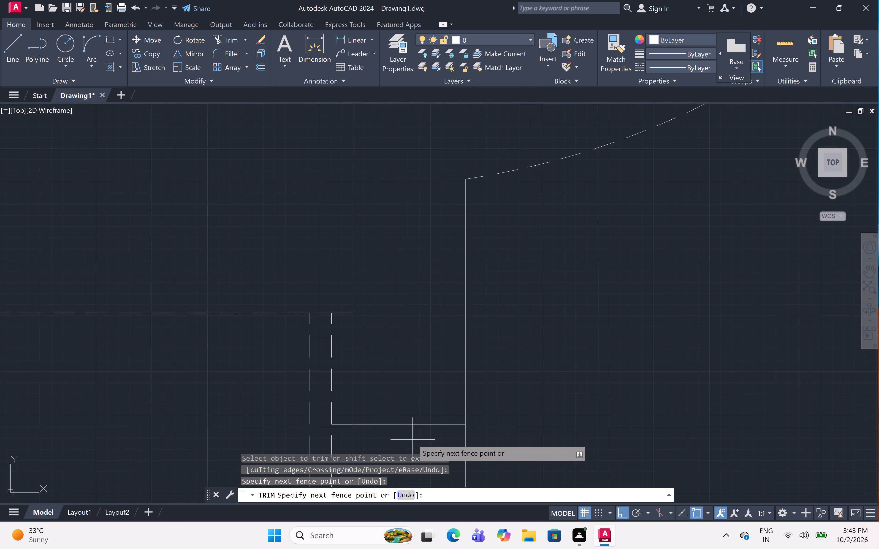
left_click(417, 389)
Trim the crossing lines where the southeast room's north wall meets its west wall, just above the room's door.
scroll(417, 325, "down", 3)
scroll(417, 325, "up", 1)
scroll(419, 317, "down", 3)
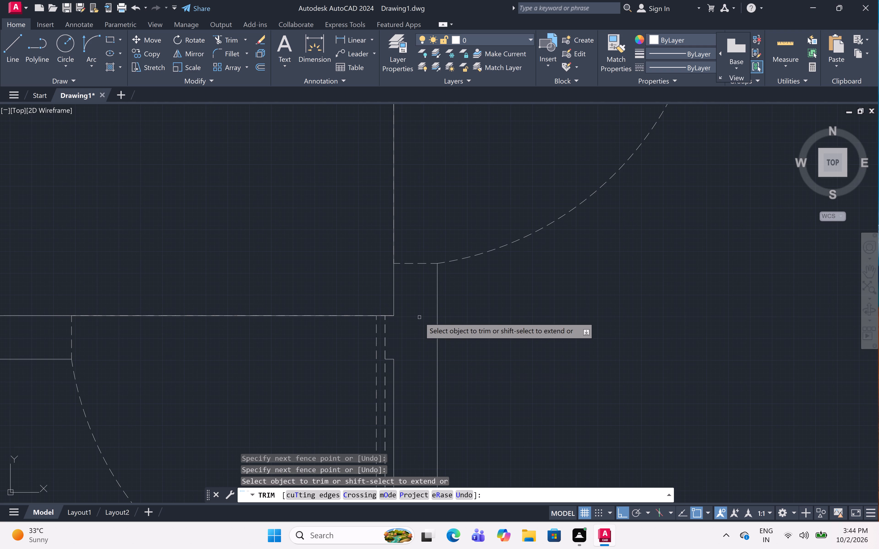
scroll(419, 317, "up", 2)
scroll(419, 317, "down", 4)
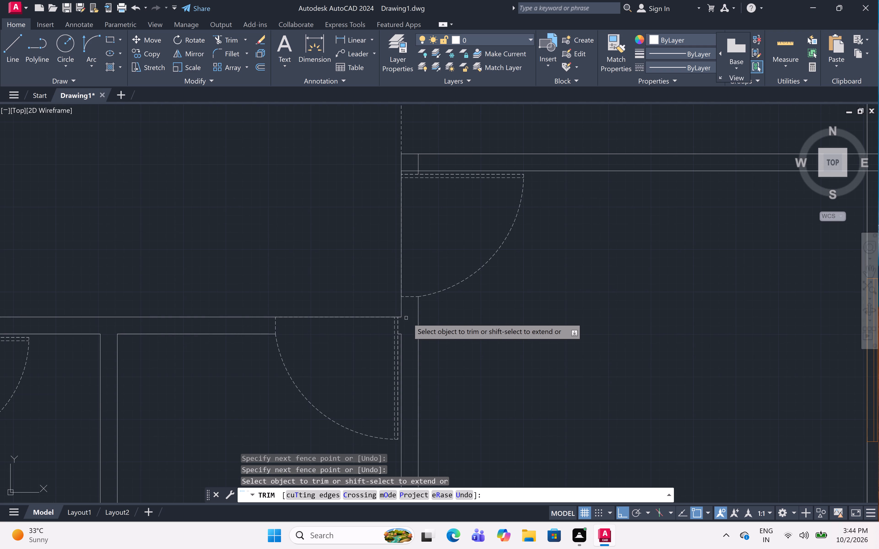
scroll(418, 133, "up", 3)
scroll(418, 133, "down", 1)
scroll(418, 133, "up", 3)
scroll(418, 133, "down", 1)
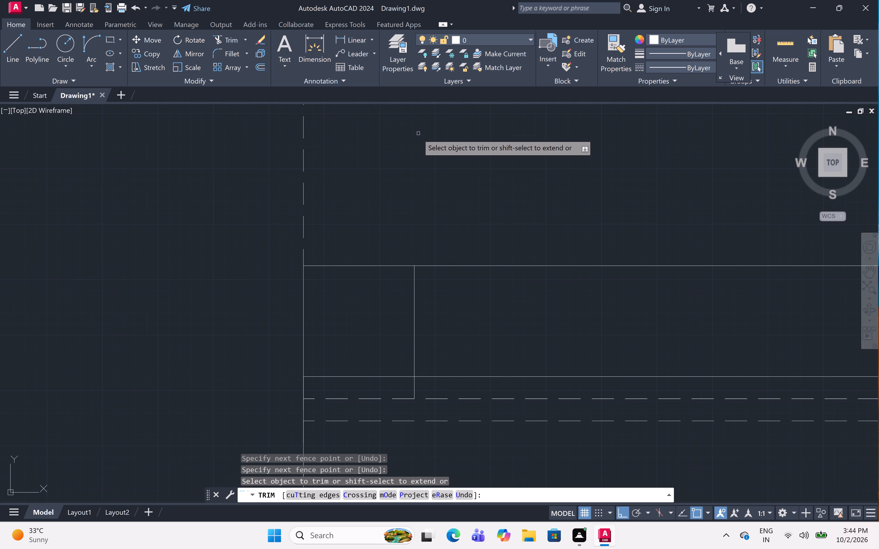
left_click(337, 381)
left_click(470, 315)
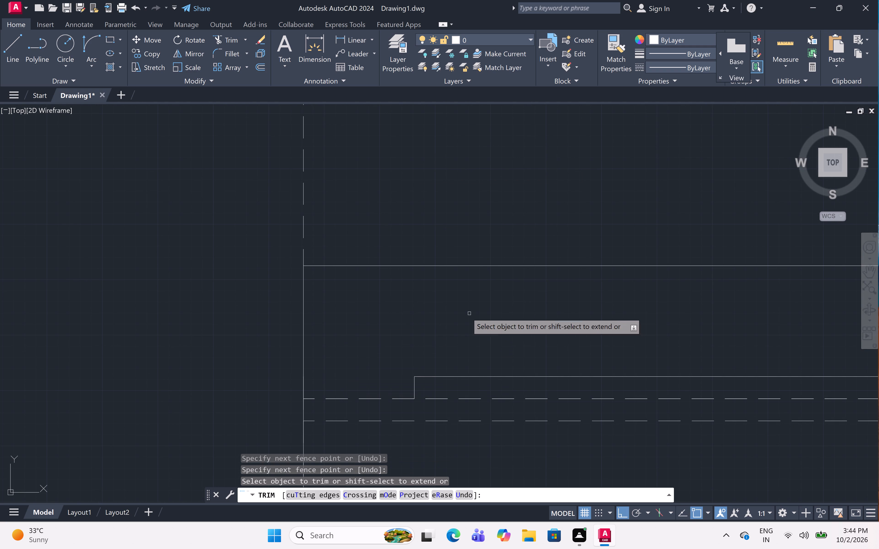
Make Layer1 the current layer for drawing the dashed door lines at the central west room's east wall.
scroll(383, 227, "down", 2)
scroll(383, 227, "up", 1)
scroll(383, 227, "down", 3)
scroll(383, 227, "up", 1)
scroll(383, 227, "down", 3)
scroll(383, 228, "up", 3)
scroll(383, 228, "down", 1)
scroll(404, 214, "down", 4)
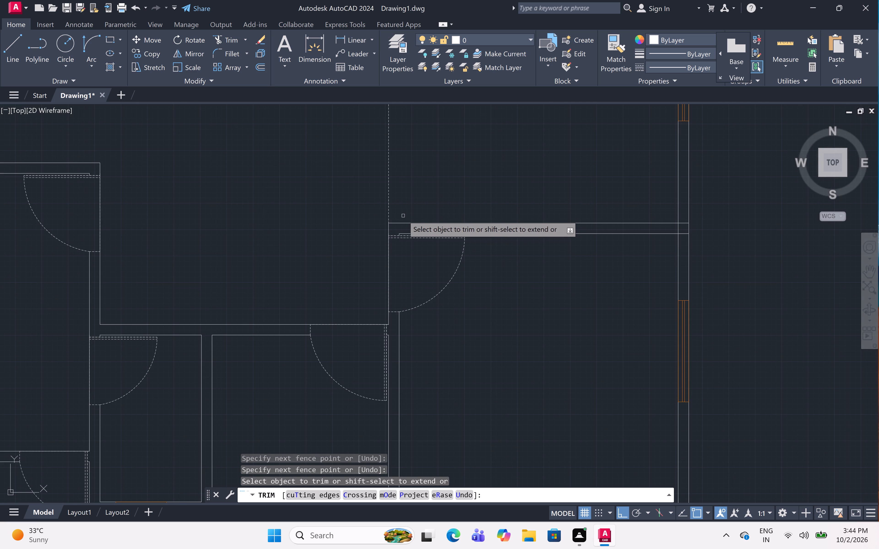
scroll(403, 216, "down", 1)
scroll(403, 216, "up", 1)
scroll(403, 216, "down", 2)
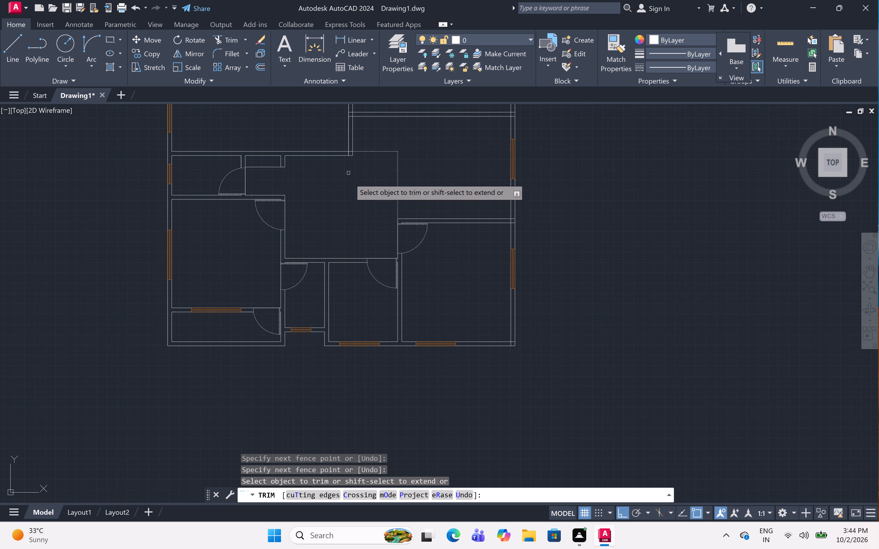
scroll(353, 167, "down", 1)
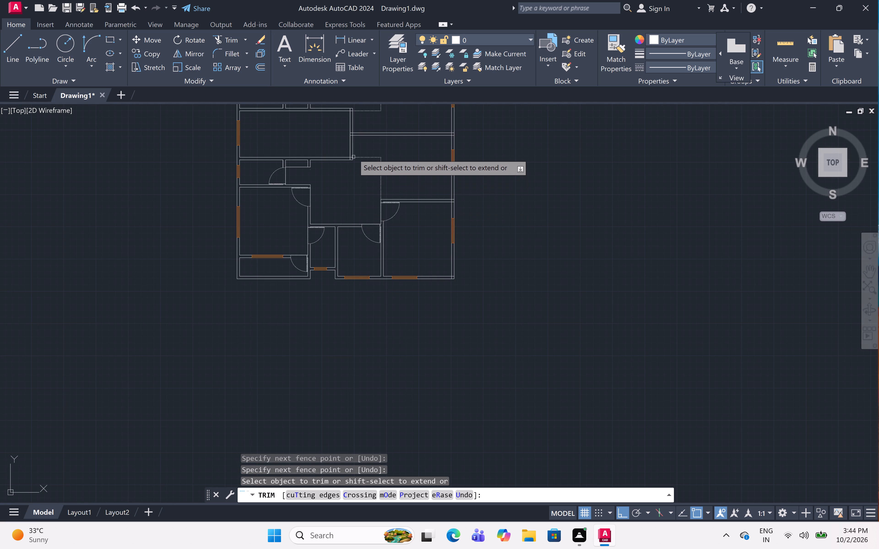
scroll(353, 154, "down", 2)
scroll(352, 134, "up", 4)
scroll(352, 134, "down", 3)
scroll(352, 134, "up", 1)
scroll(352, 134, "down", 1)
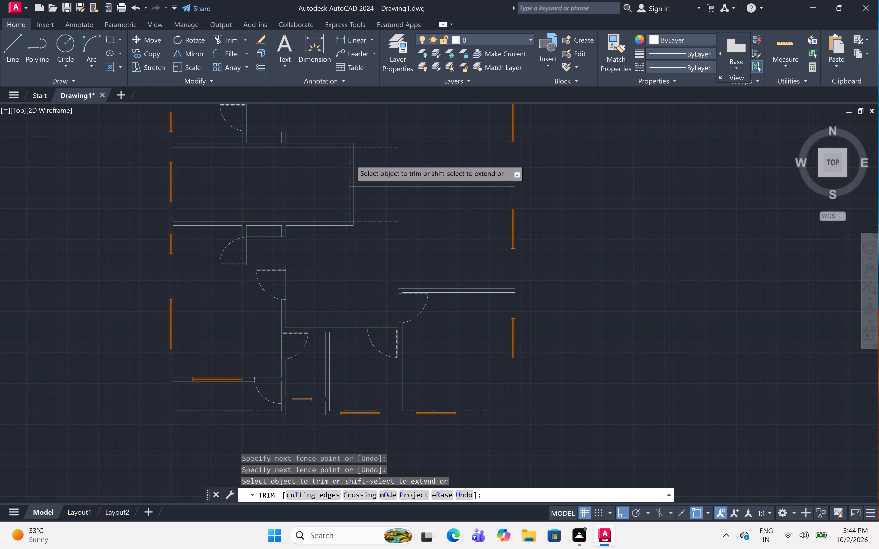
scroll(350, 158, "up", 5)
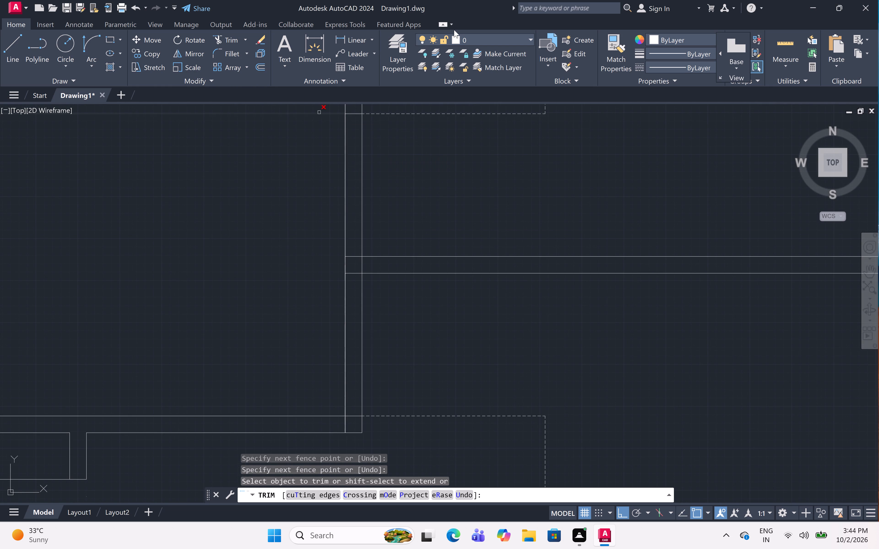
left_click(478, 41)
left_click(479, 64)
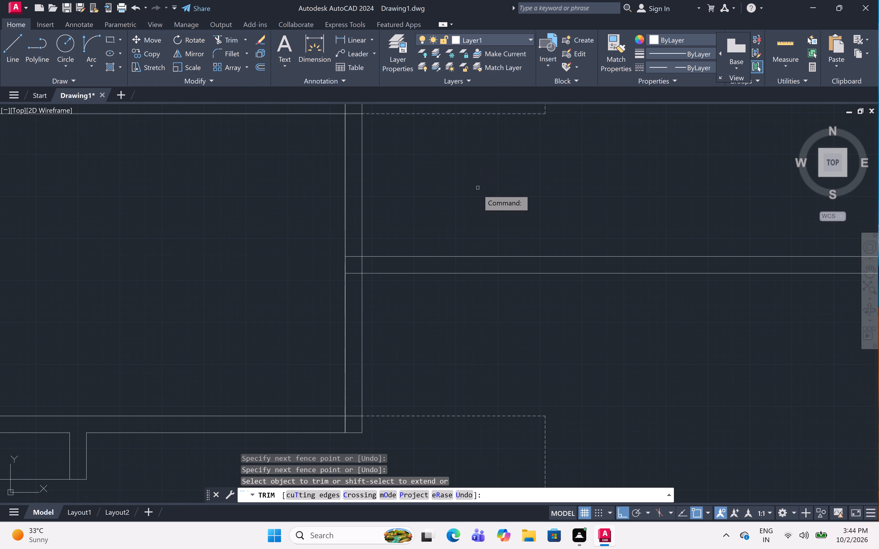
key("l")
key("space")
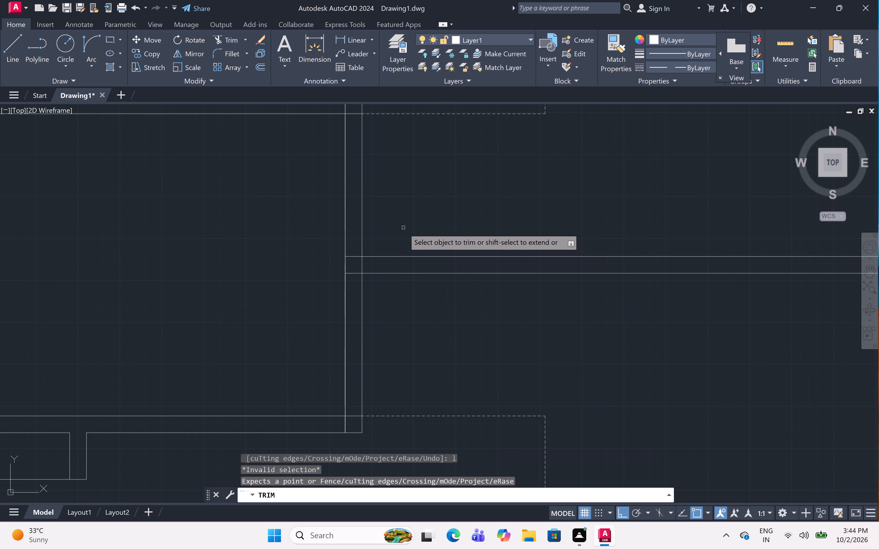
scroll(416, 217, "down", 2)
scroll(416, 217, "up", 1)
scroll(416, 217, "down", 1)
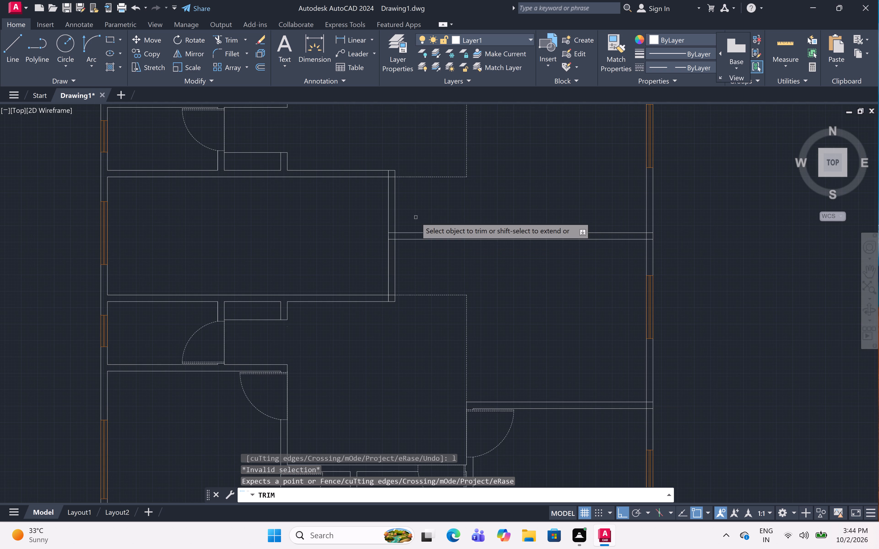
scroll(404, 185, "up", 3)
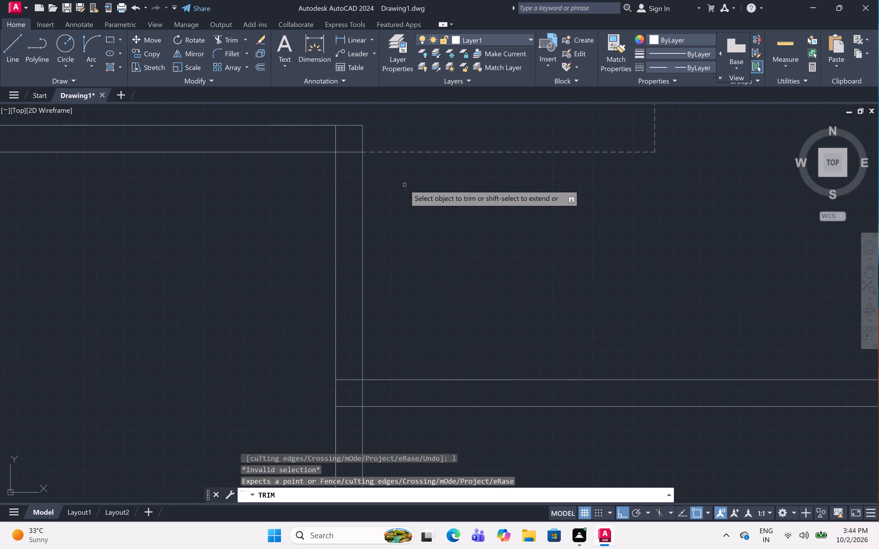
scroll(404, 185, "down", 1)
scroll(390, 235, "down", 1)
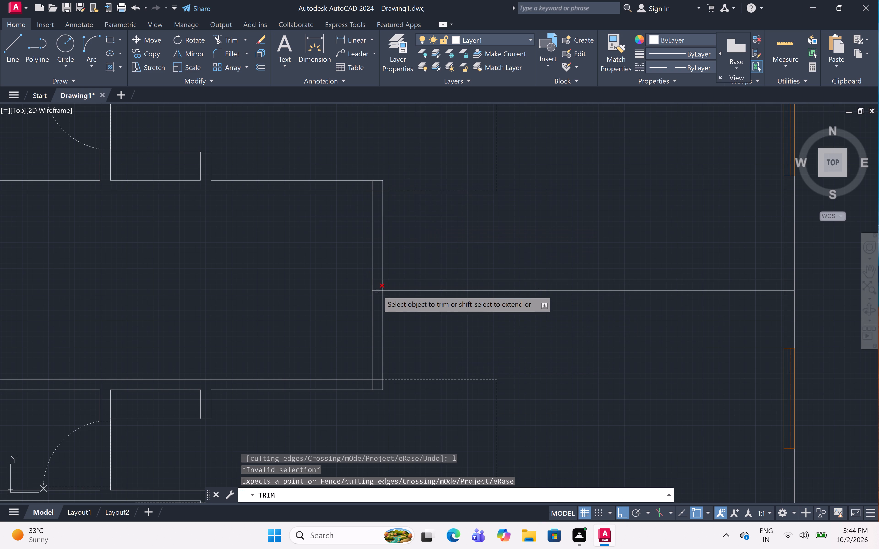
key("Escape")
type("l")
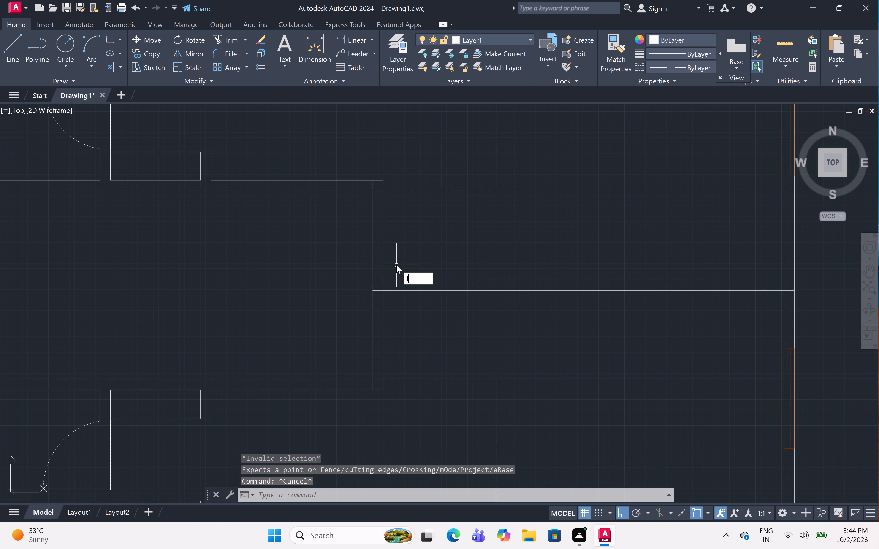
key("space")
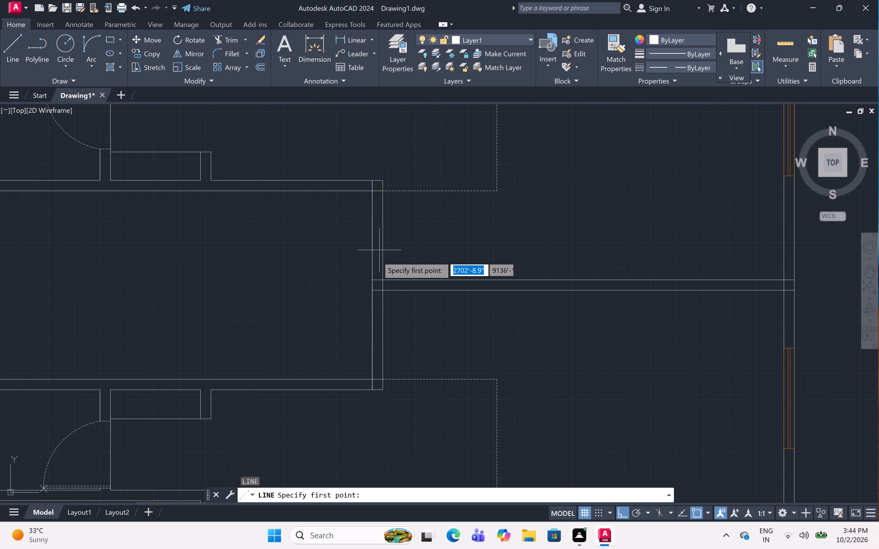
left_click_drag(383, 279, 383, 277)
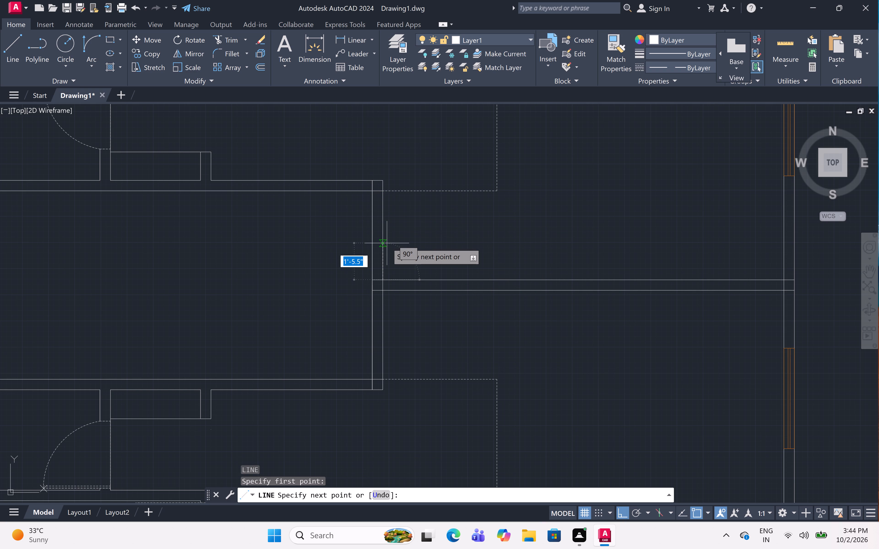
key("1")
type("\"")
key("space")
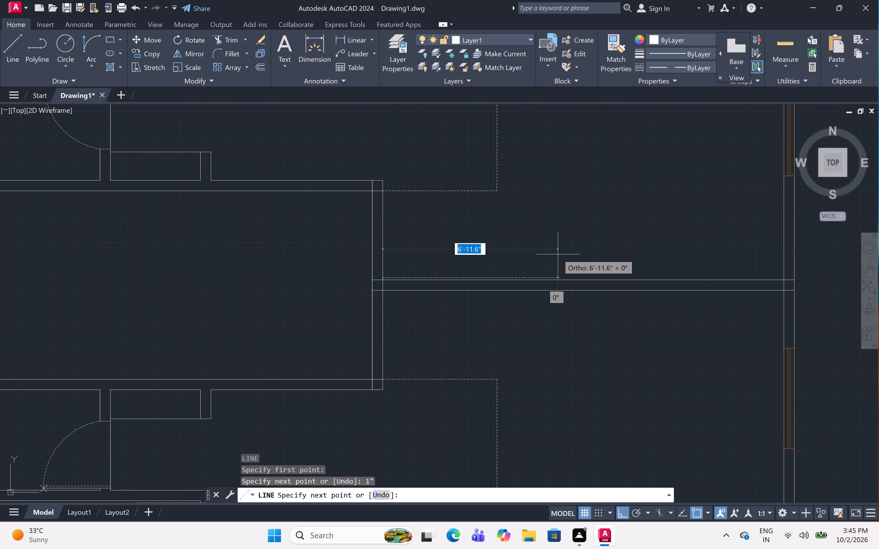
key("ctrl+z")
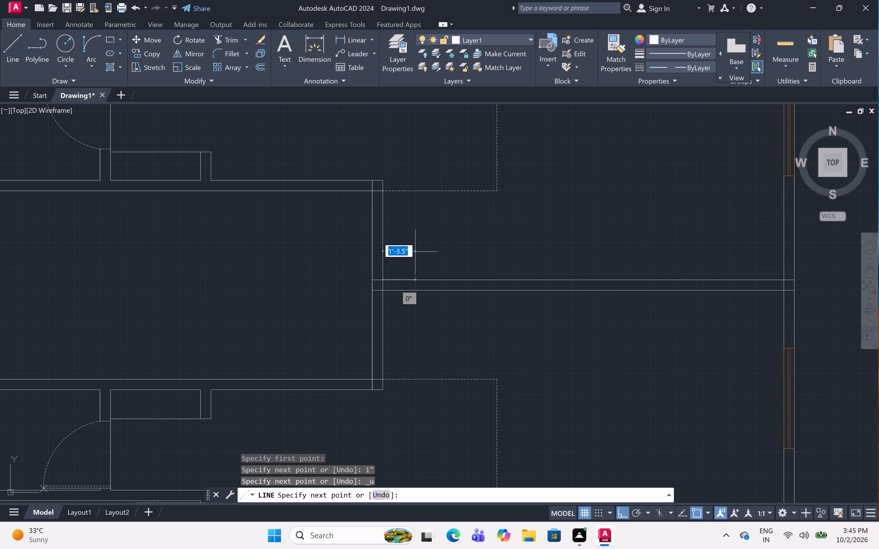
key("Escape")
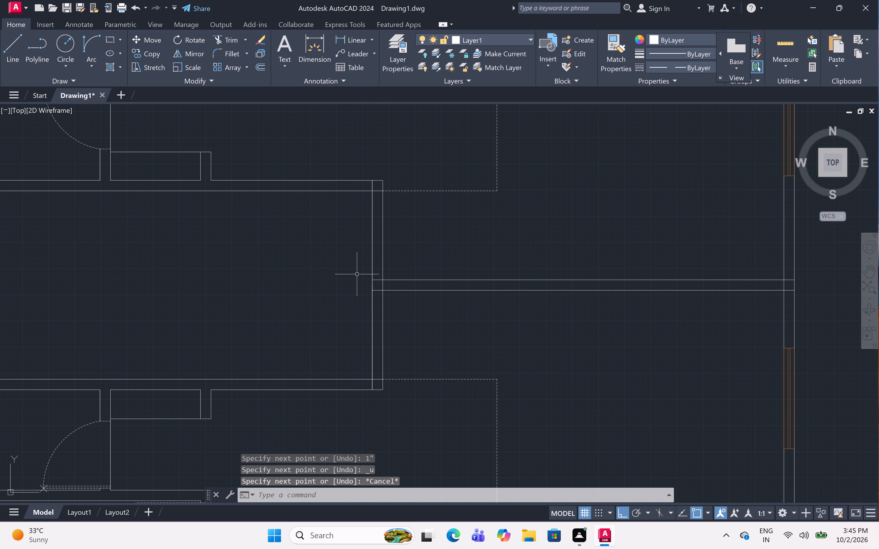
Draw door lines north of the central partition: 1" north along the east wall's inner face, 3' east, then a 3' opening closed across the wall.
type("l")
key("space")
left_click_drag(371, 277, 371, 271)
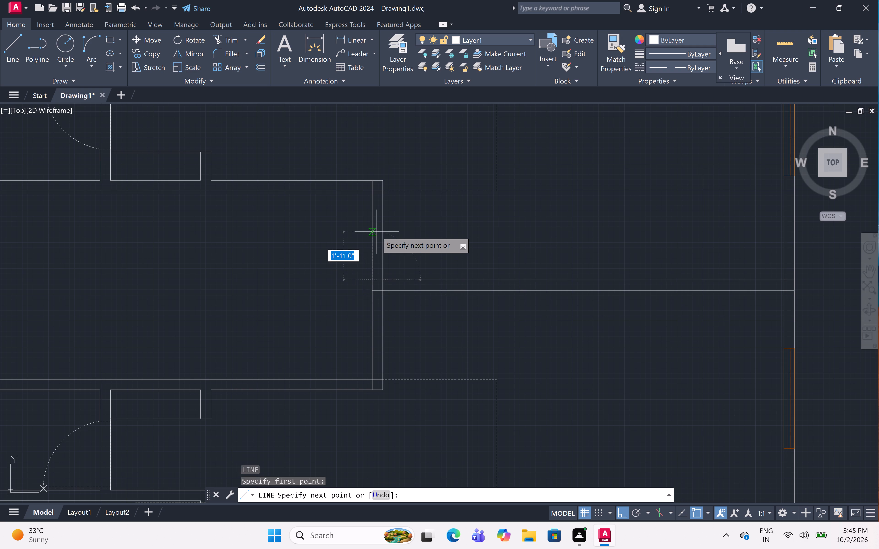
key("1")
type("\"")
key("space")
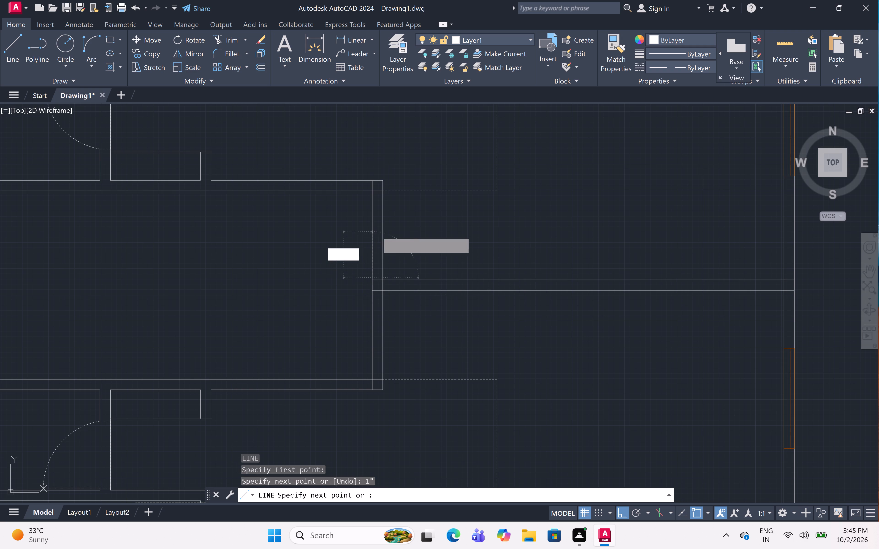
type("3'")
key("space")
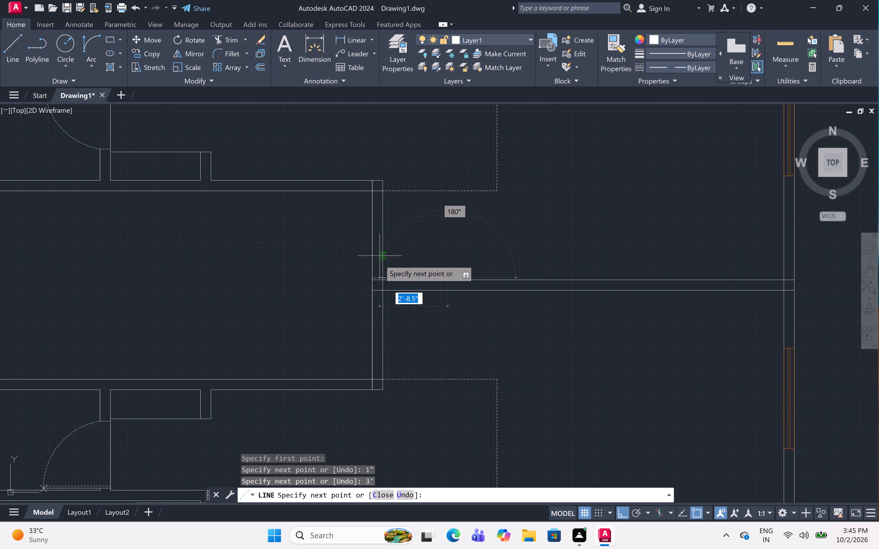
left_click_drag(372, 276, 372, 270)
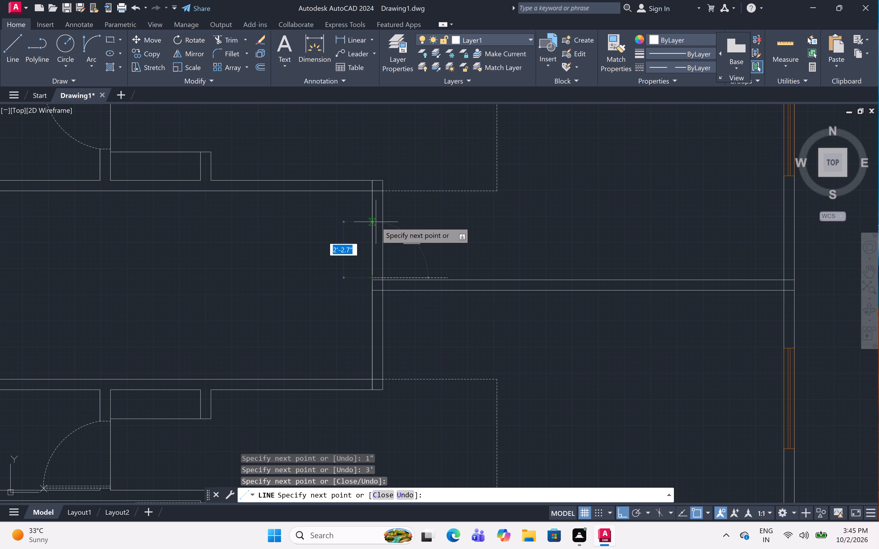
type("3'")
key("space")
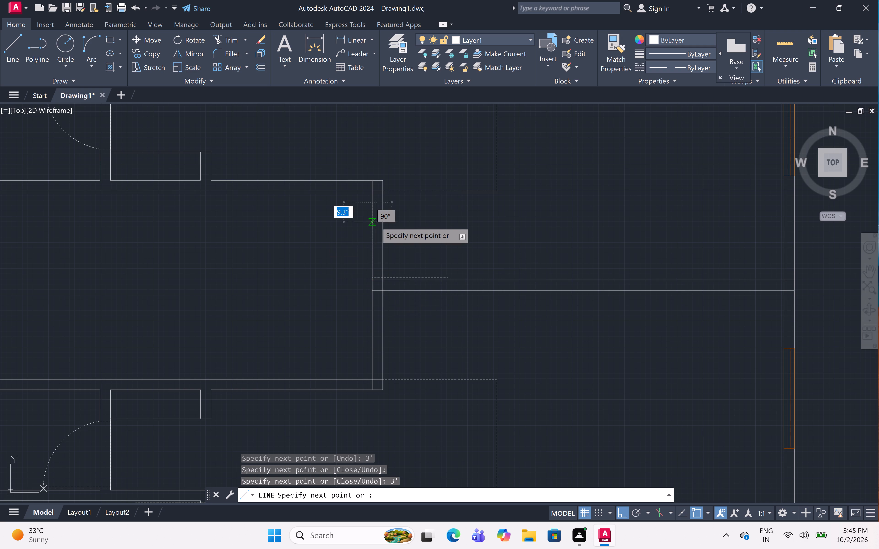
left_click(385, 203)
key("space")
scroll(429, 209, "down", 2)
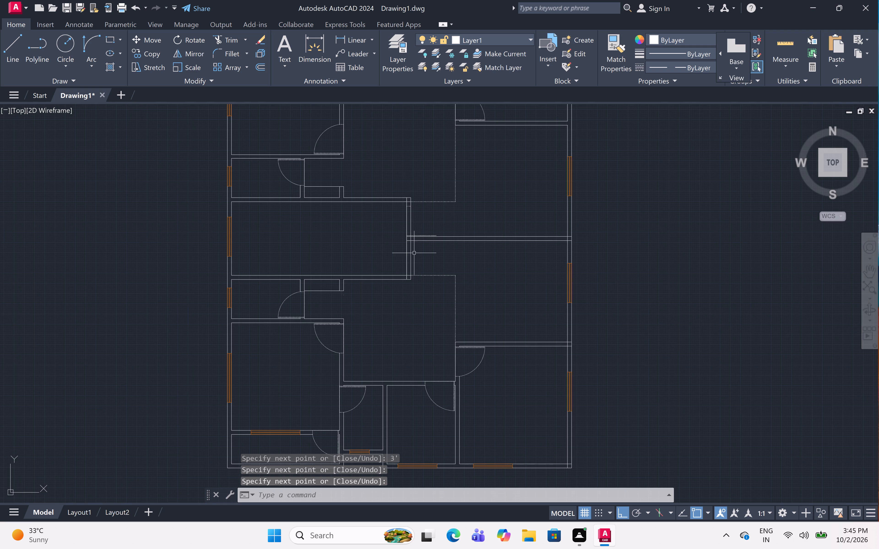
Draw door lines south of the central partition: 1" south along the east wall's inner face, 3' east, then a 3' opening closed across the wall.
scroll(412, 255, "up", 2)
scroll(412, 255, "down", 1)
scroll(412, 254, "up", 1)
scroll(412, 254, "down", 2)
scroll(412, 250, "up", 4)
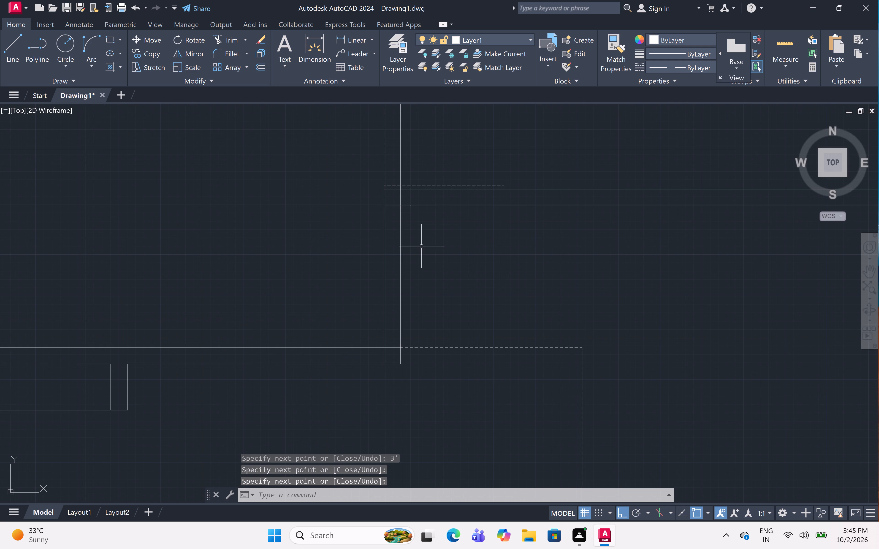
type("l")
key("space")
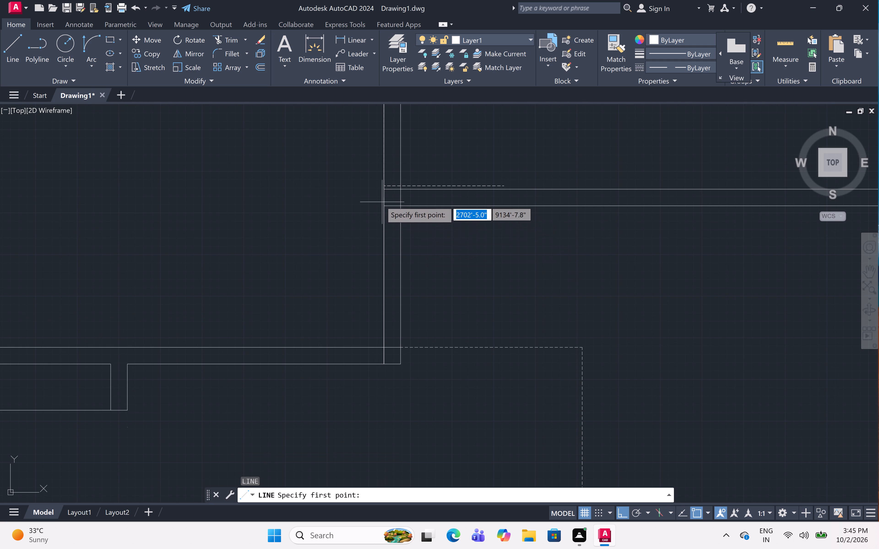
left_click(383, 204)
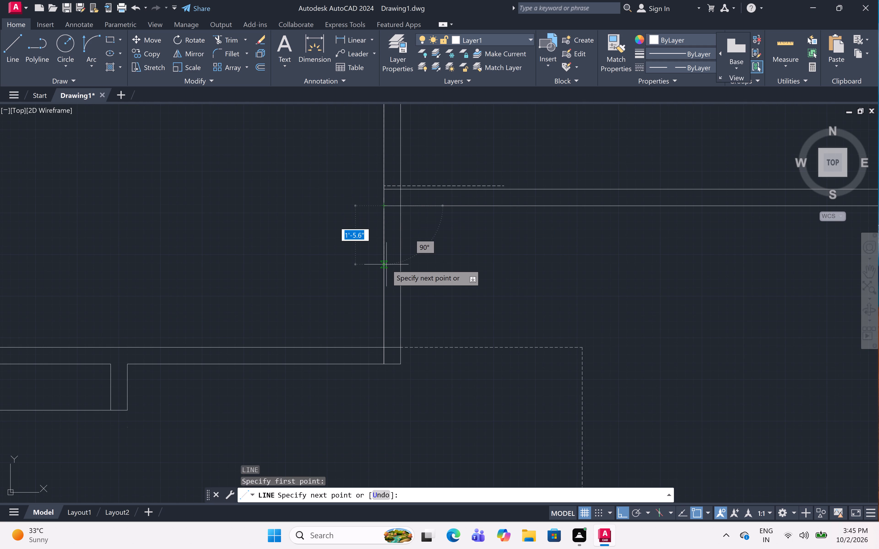
key("1")
key("shift+quotedbl")
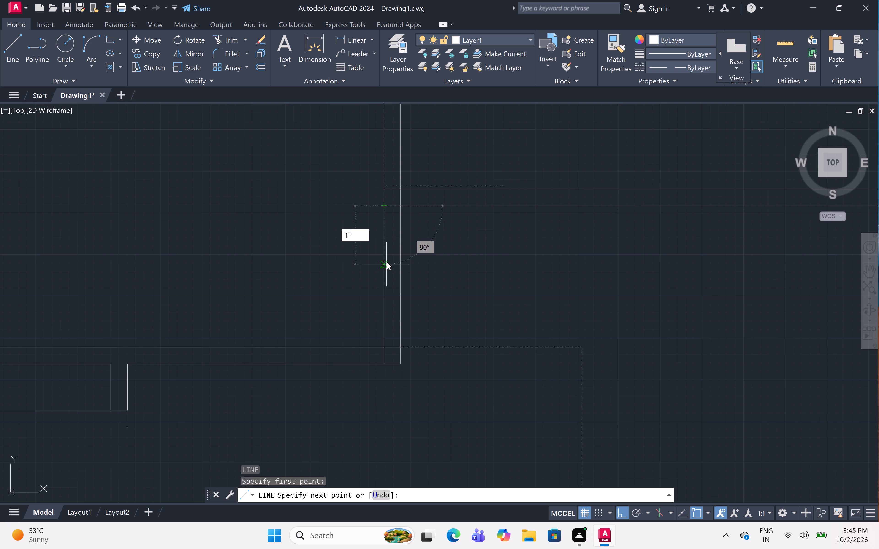
key("space")
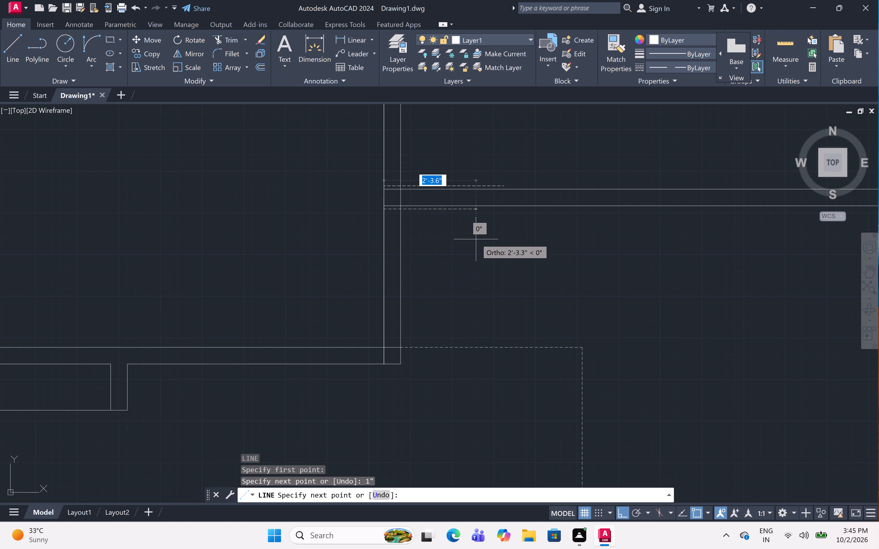
key("3")
key("apostrophe")
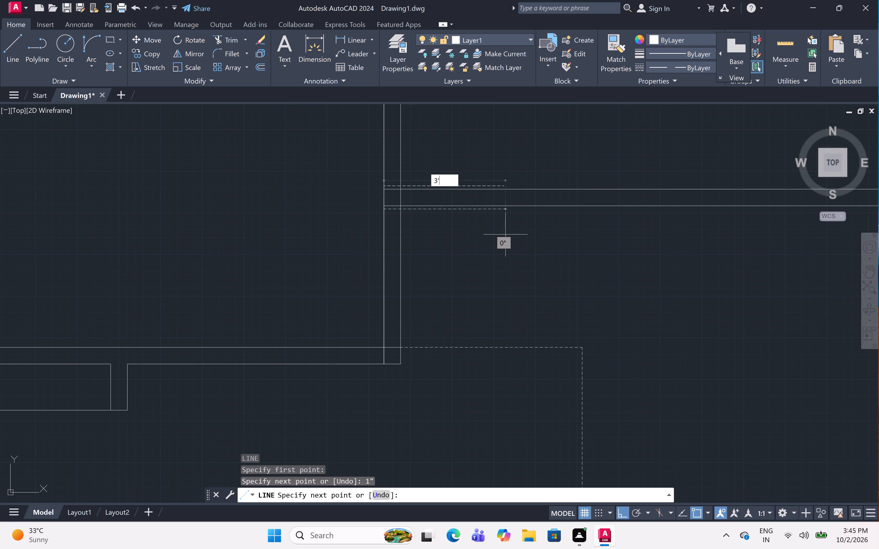
key("space")
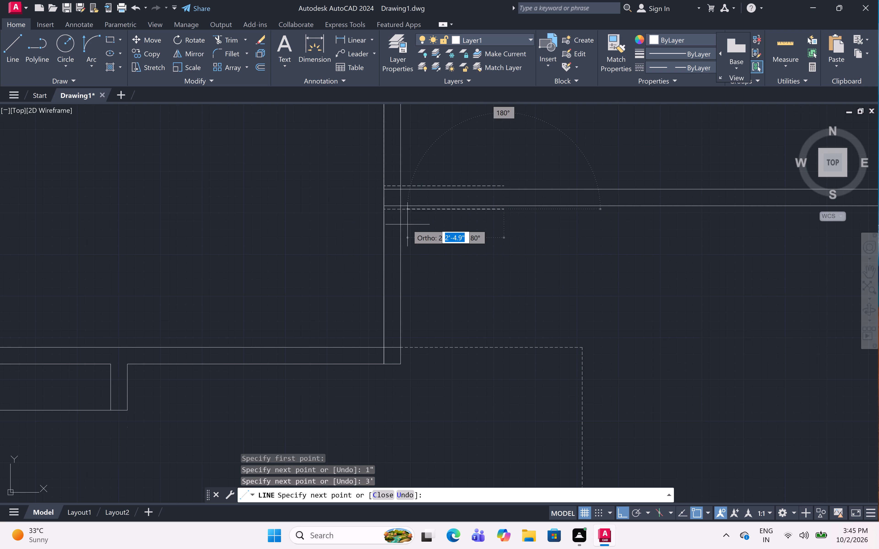
left_click(385, 208)
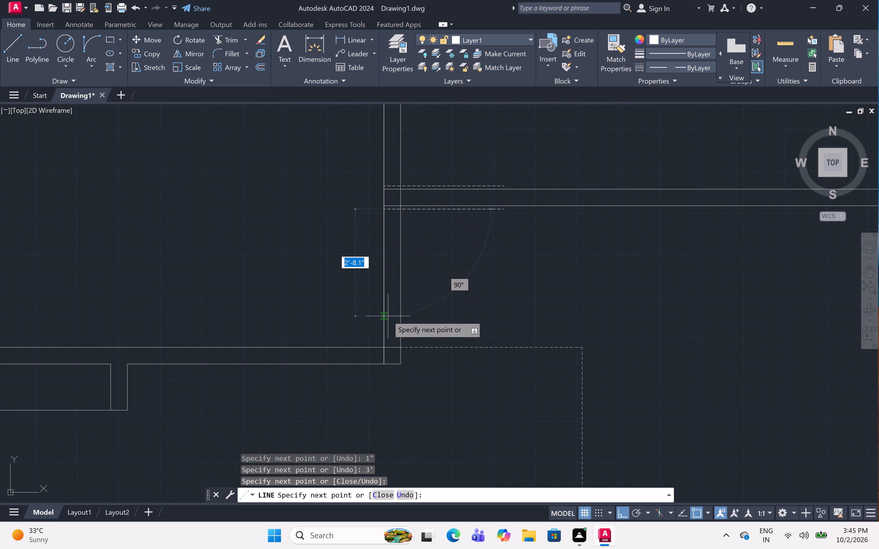
key("3")
key("apostrophe")
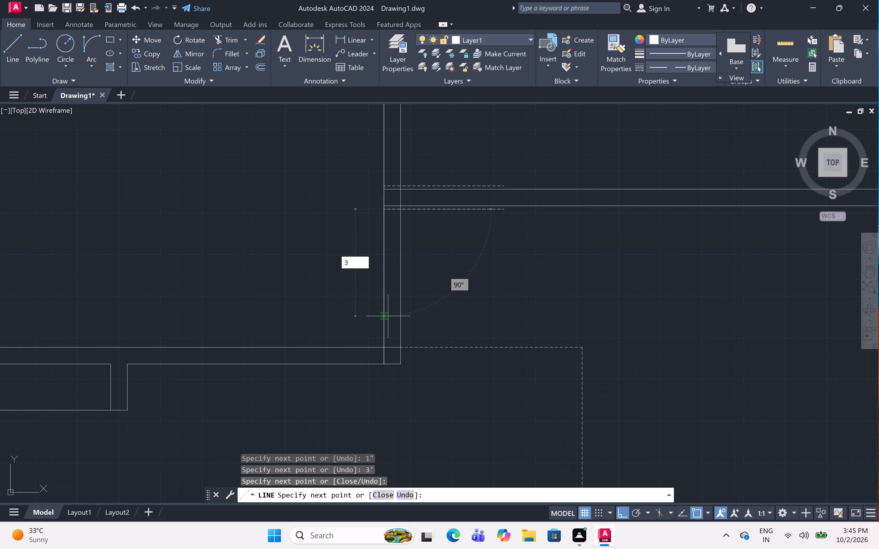
key("space")
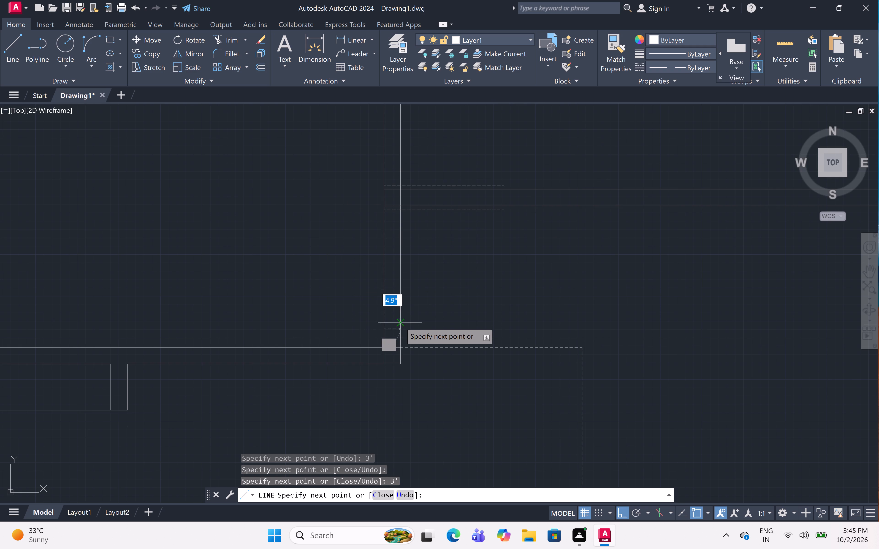
left_click_drag(401, 327, 403, 325)
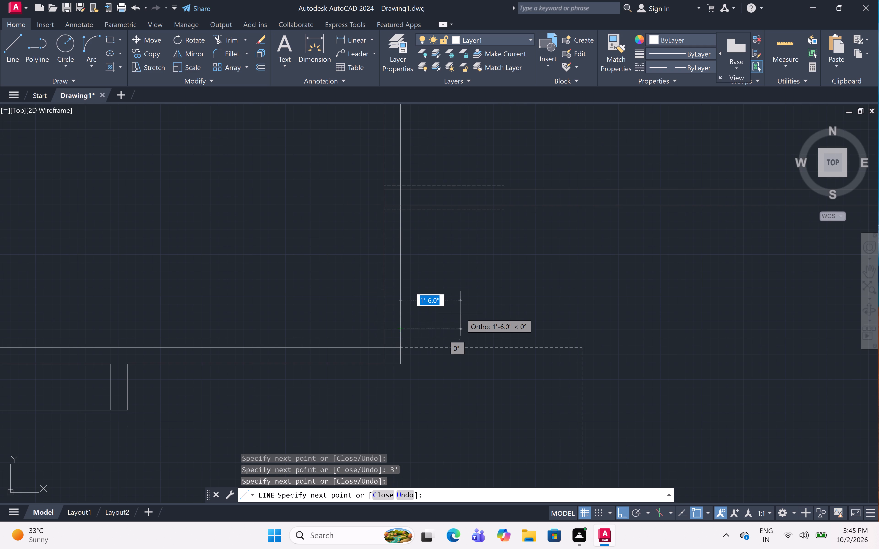
key("Escape")
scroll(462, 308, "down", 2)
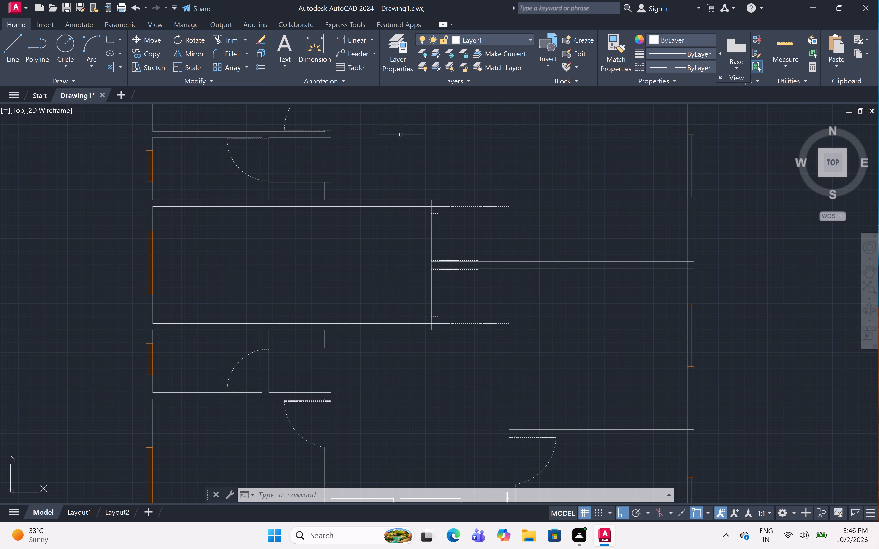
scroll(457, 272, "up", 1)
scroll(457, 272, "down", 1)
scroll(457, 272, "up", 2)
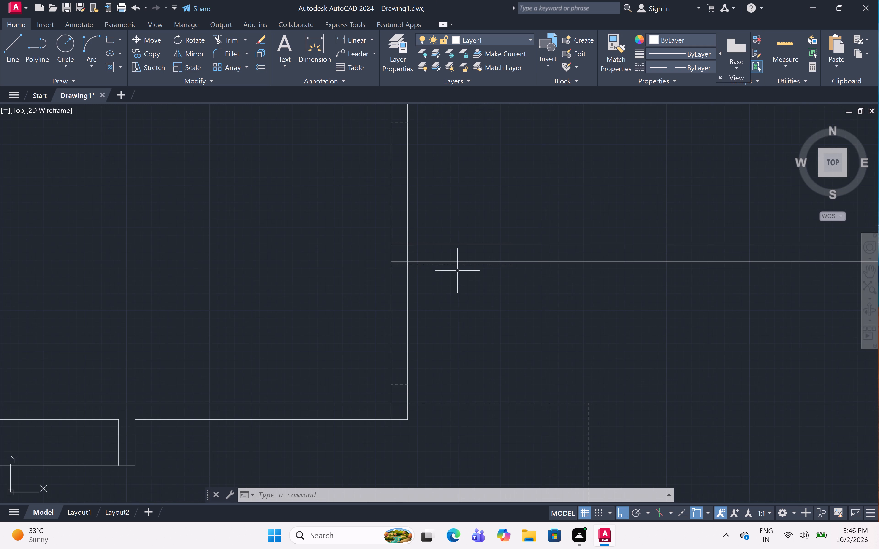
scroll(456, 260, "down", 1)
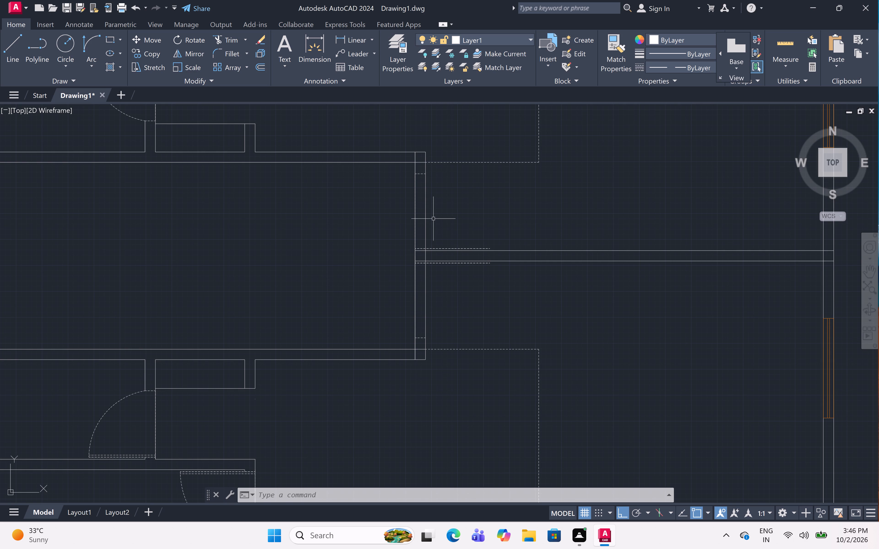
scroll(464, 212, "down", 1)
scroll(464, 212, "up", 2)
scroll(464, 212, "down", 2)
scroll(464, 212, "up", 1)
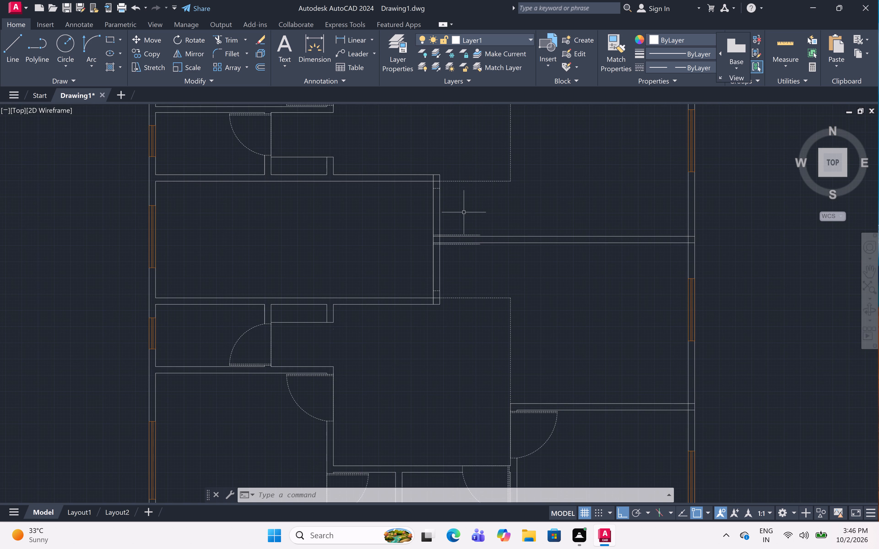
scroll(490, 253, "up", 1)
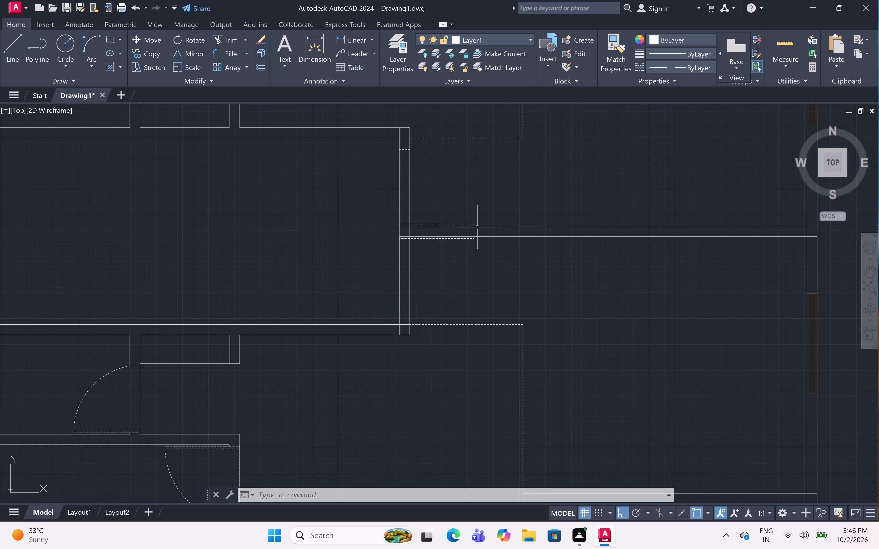
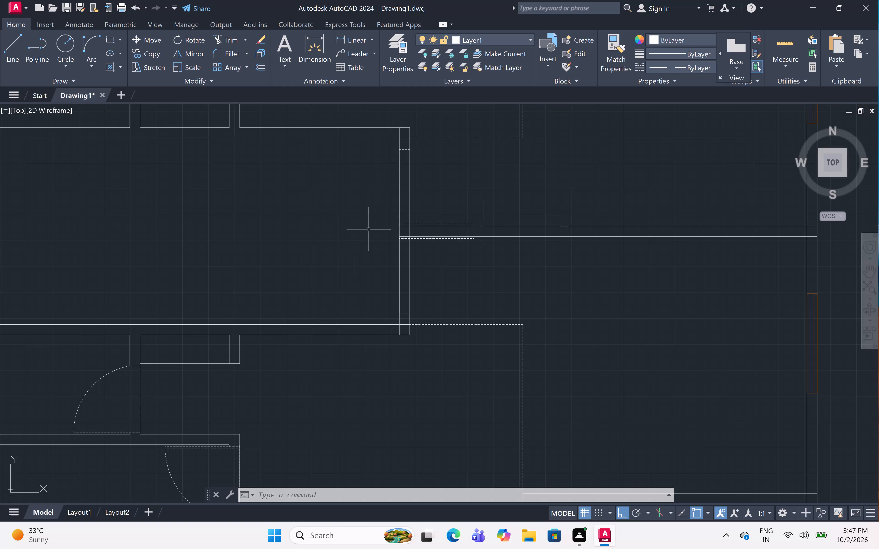
Draw a 90° arc for the upper door swing, from its leaf line's free end to the outer wall face at the upper jamb.
scroll(369, 230, "down", 2)
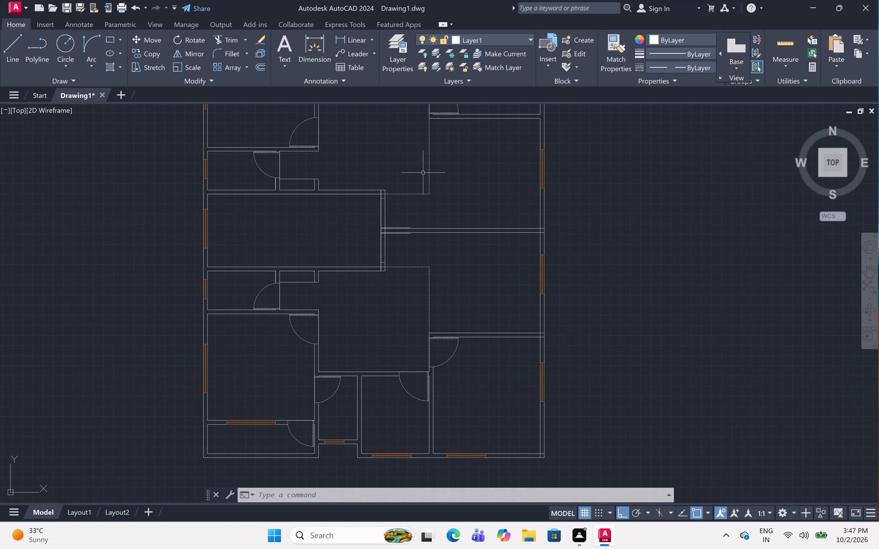
left_click(86, 49)
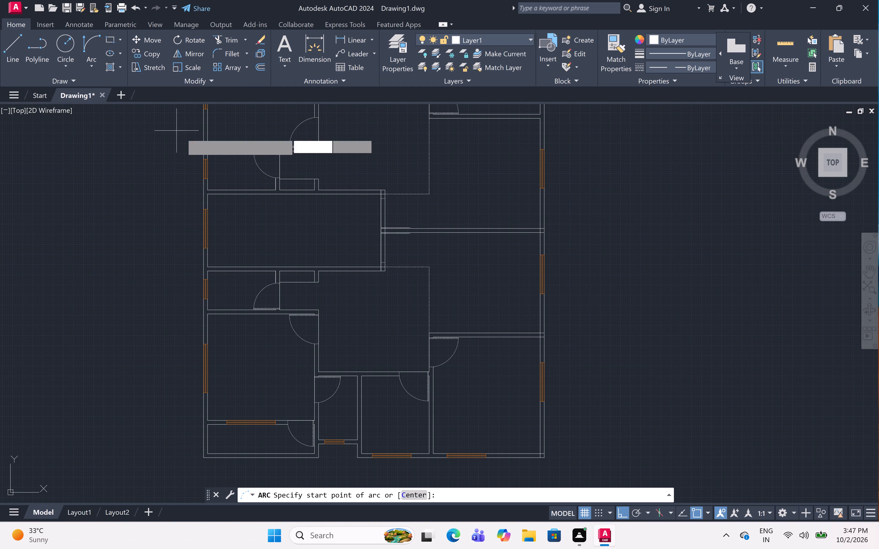
scroll(396, 221, "up", 3)
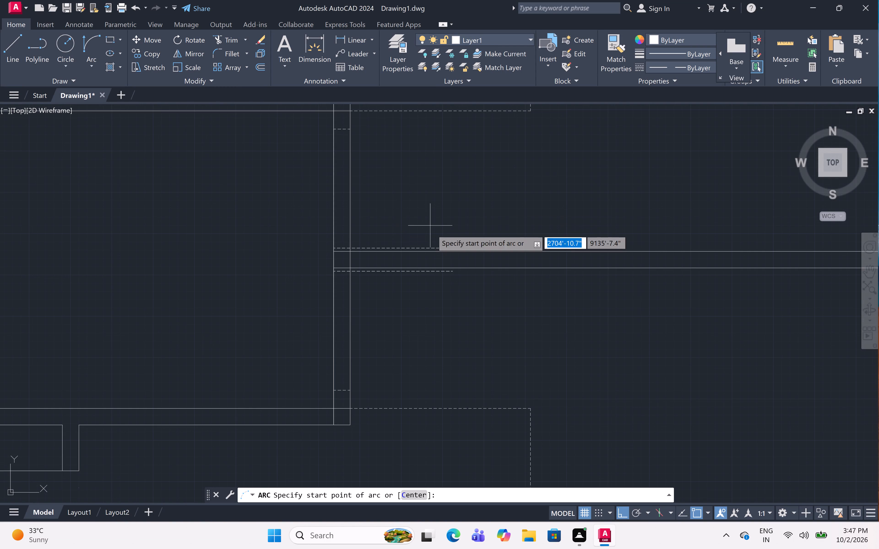
left_click_drag(452, 248, 449, 245)
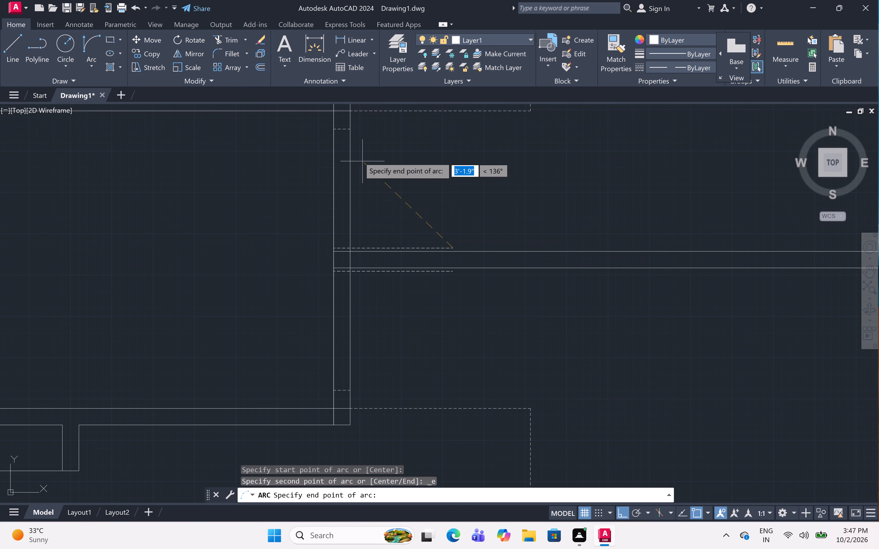
left_click(353, 129)
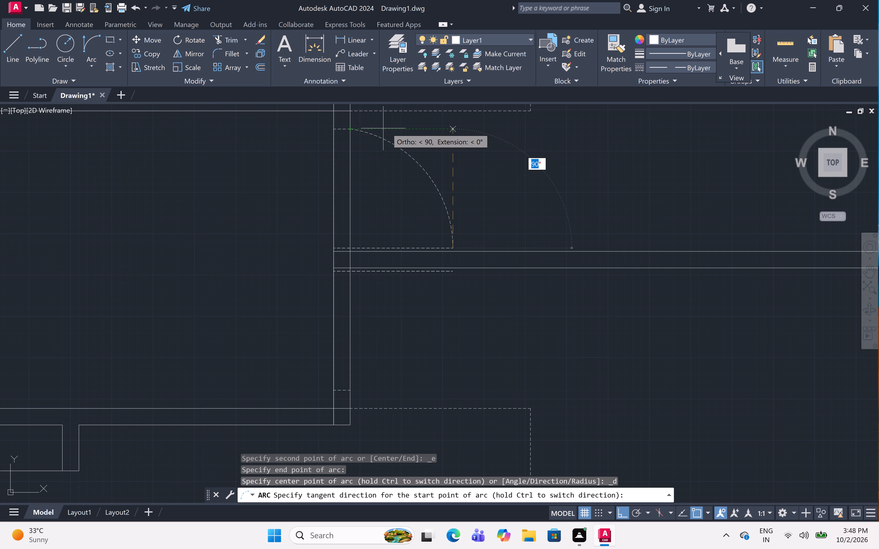
left_click(439, 129)
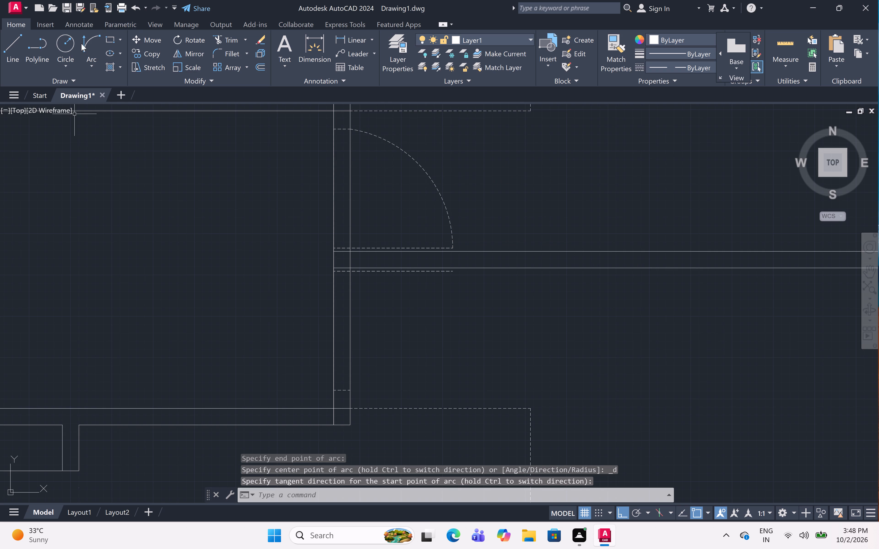
Draw the matching 90° swing arc for the lower door, from its leaf line's free end to the lower jamb on the wall.
left_click(87, 39)
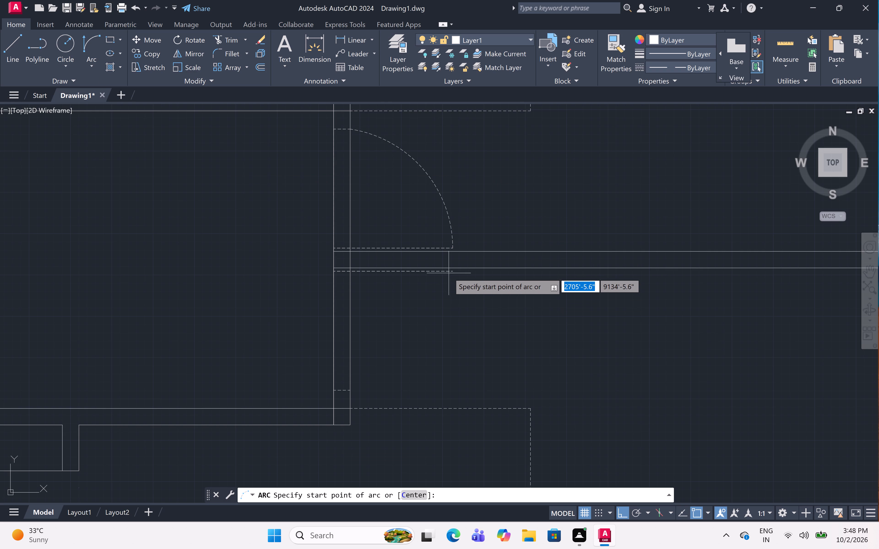
left_click(450, 273)
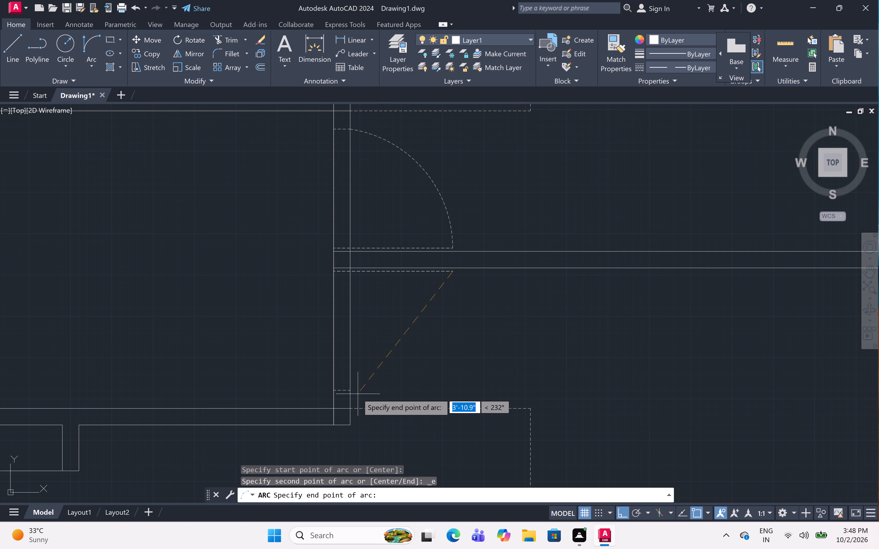
left_click(349, 392)
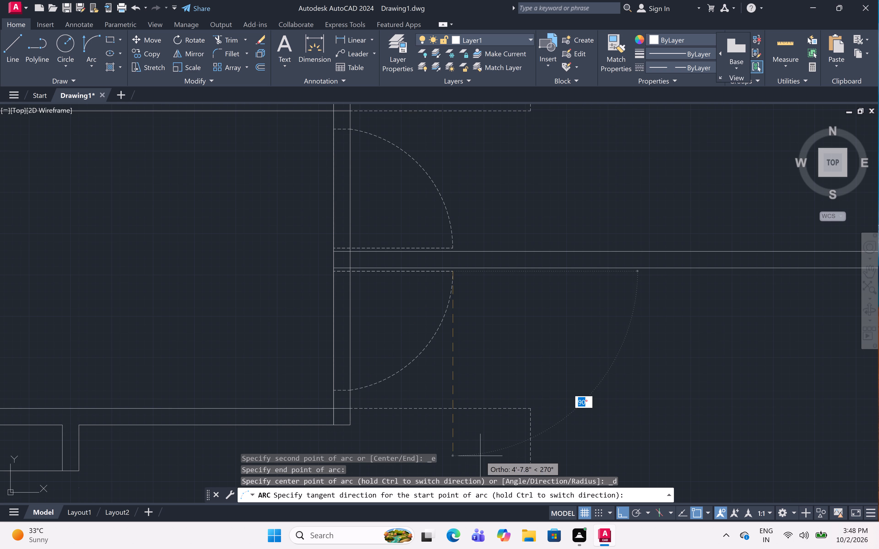
left_click_drag(482, 456, 481, 454)
scroll(466, 257, "down", 1)
scroll(466, 257, "up", 1)
key("Escape")
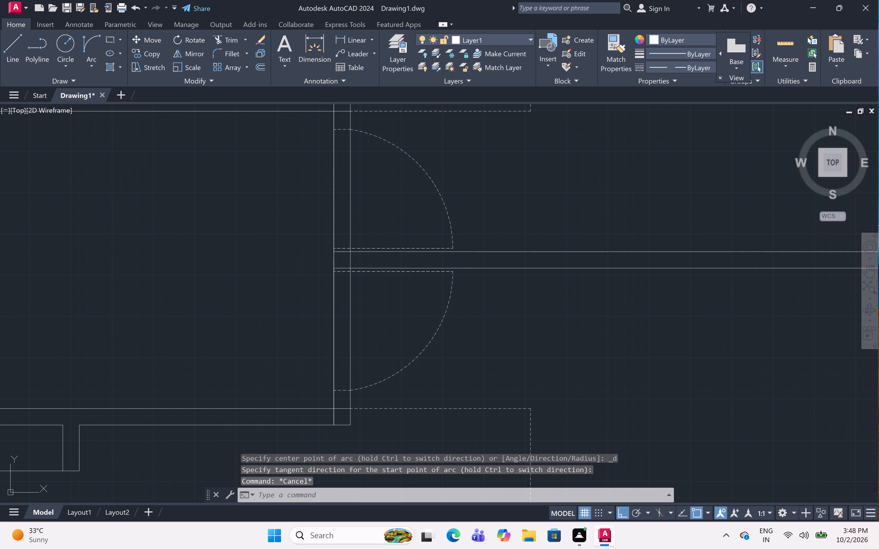
Offset both dashed door leaf lines by 1" into their openings to give the leaves thickness.
type("off 1")
type("\"")
key("space")
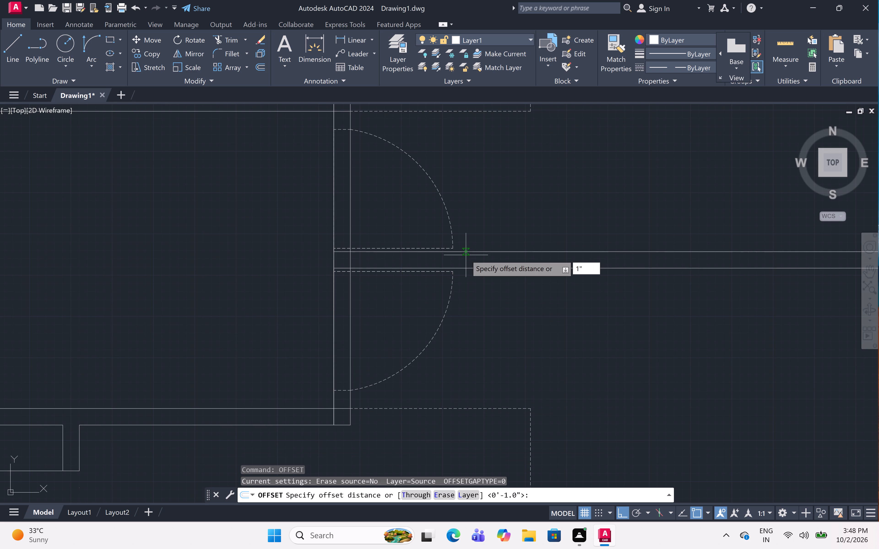
left_click(406, 271)
left_click_drag(404, 298, 404, 293)
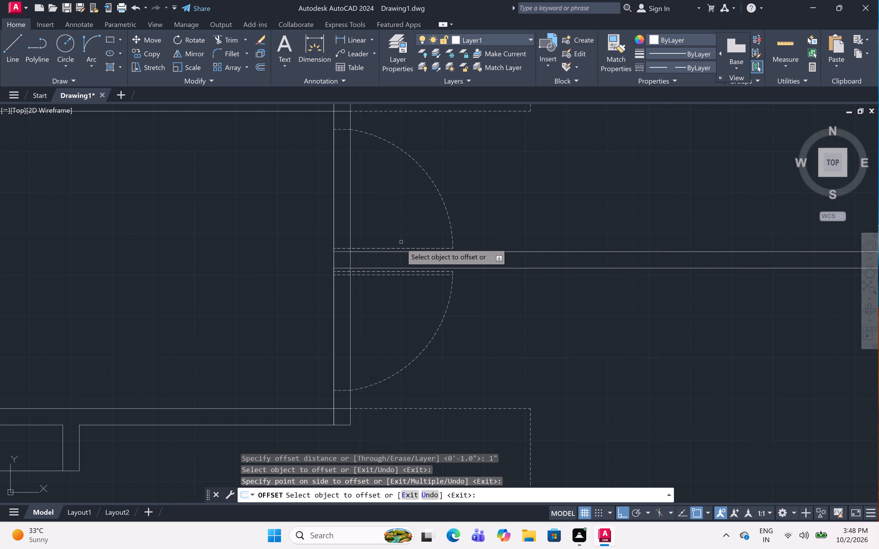
left_click_drag(401, 248, 401, 246)
left_click(402, 212)
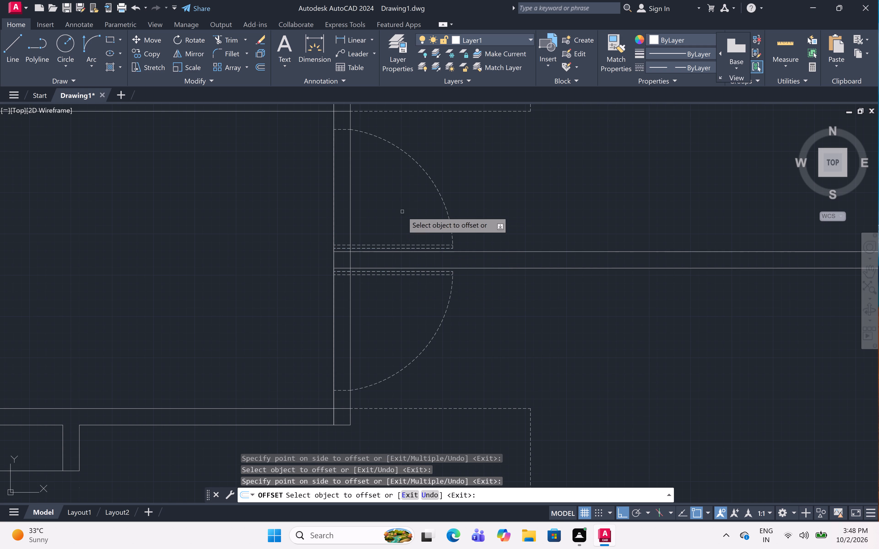
key("Escape")
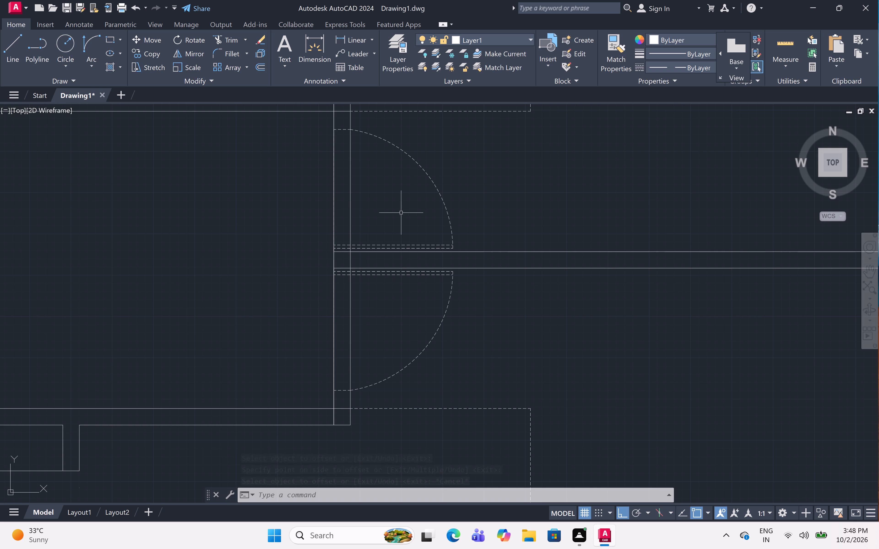
Trim the central room's outer wall line across the upper and lower door openings.
type("tr")
key("space")
left_click(349, 196)
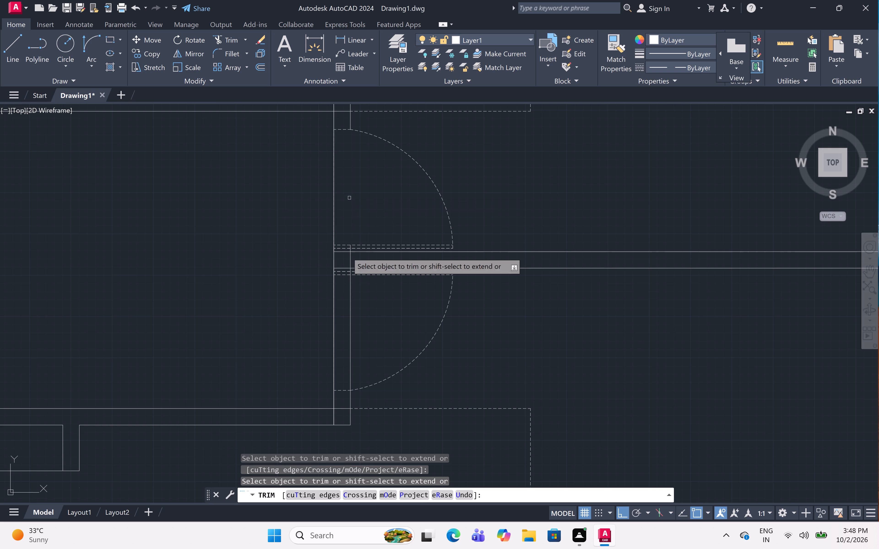
left_click(351, 309)
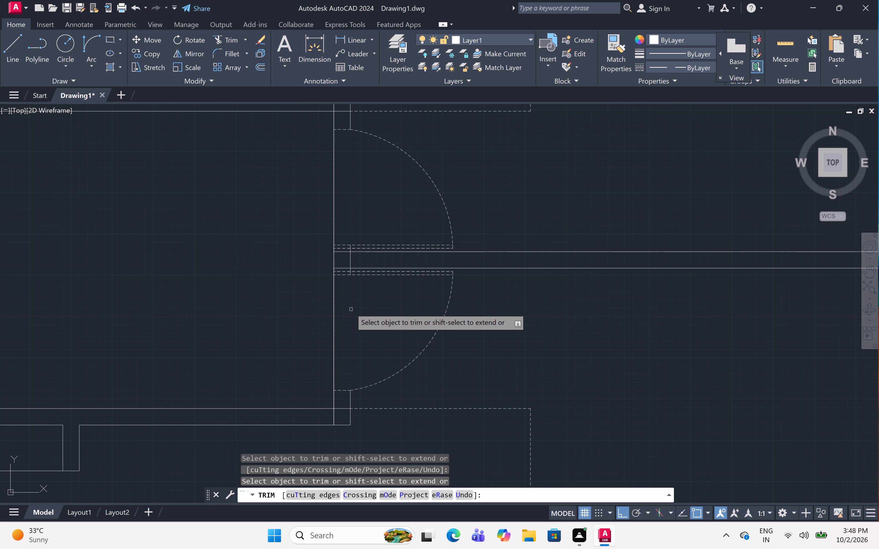
Trim the crossing line segments where the partition between the two doors meets the central room's wall, opening the junction.
scroll(342, 261, "up", 2)
scroll(342, 261, "down", 5)
scroll(342, 261, "up", 2)
scroll(342, 261, "down", 2)
scroll(342, 261, "up", 2)
scroll(342, 261, "down", 1)
scroll(342, 261, "up", 1)
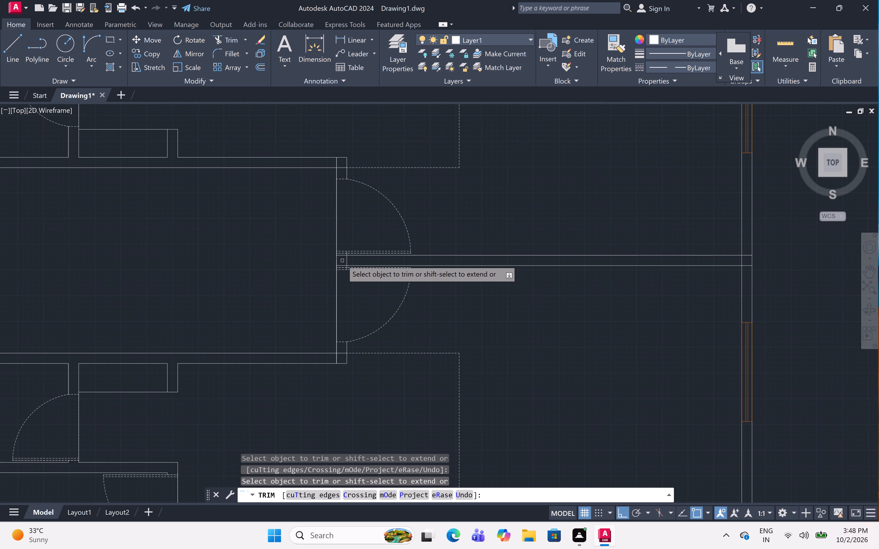
scroll(342, 261, "up", 2)
scroll(342, 261, "down", 2)
scroll(342, 261, "up", 3)
scroll(342, 261, "down", 1)
scroll(342, 261, "up", 8)
scroll(342, 259, "down", 1)
scroll(342, 259, "up", 1)
scroll(342, 259, "down", 1)
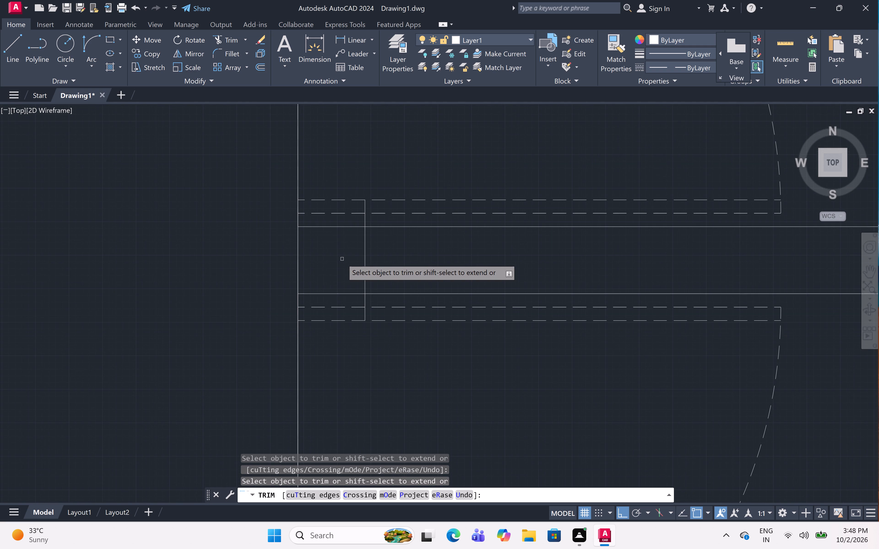
left_click(344, 248)
left_click(397, 249)
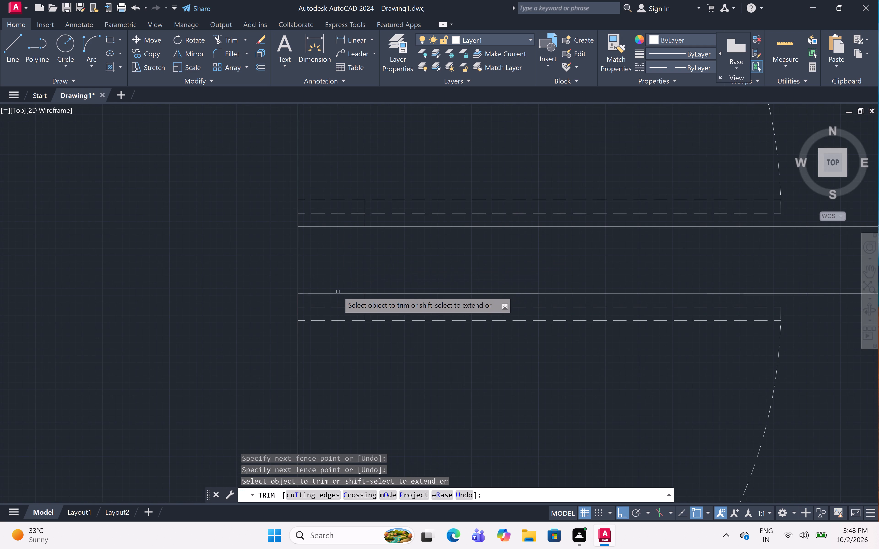
left_click(338, 301)
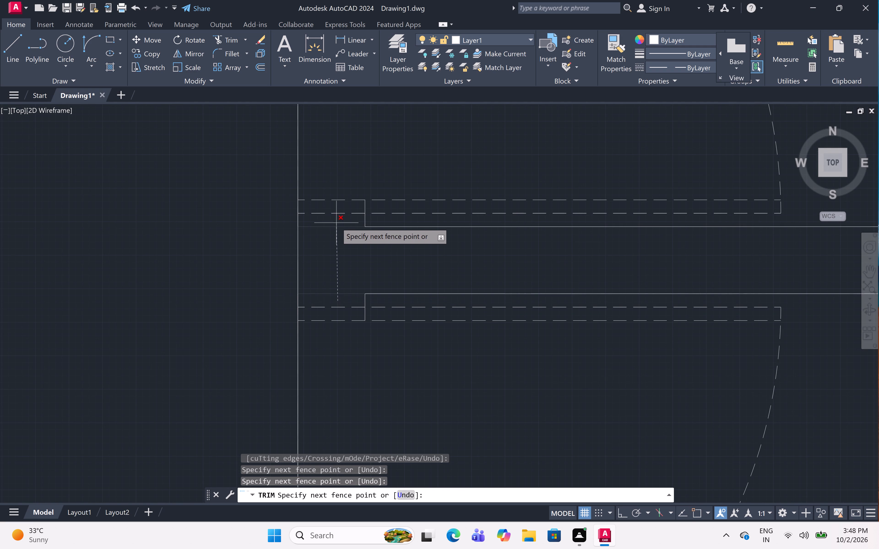
left_click(336, 223)
Trim the overlapping wall line segments at the central room's upper and lower corners beside the new doors.
scroll(333, 239, "down", 1)
scroll(333, 239, "up", 1)
scroll(333, 239, "down", 4)
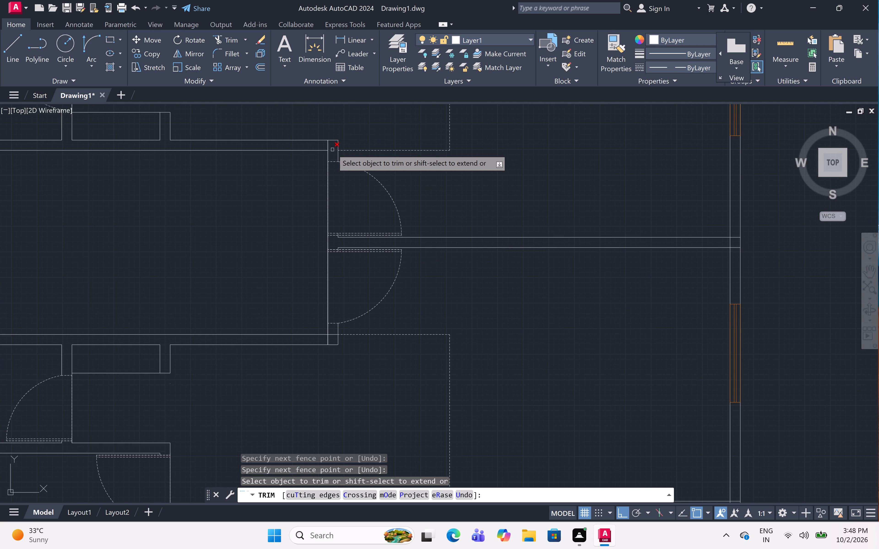
left_click(332, 150)
left_click(328, 145)
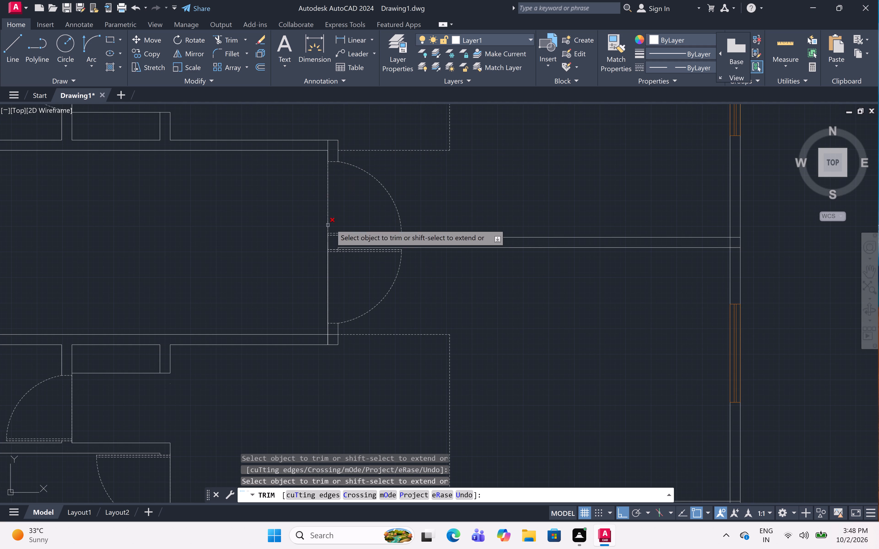
left_click(327, 145)
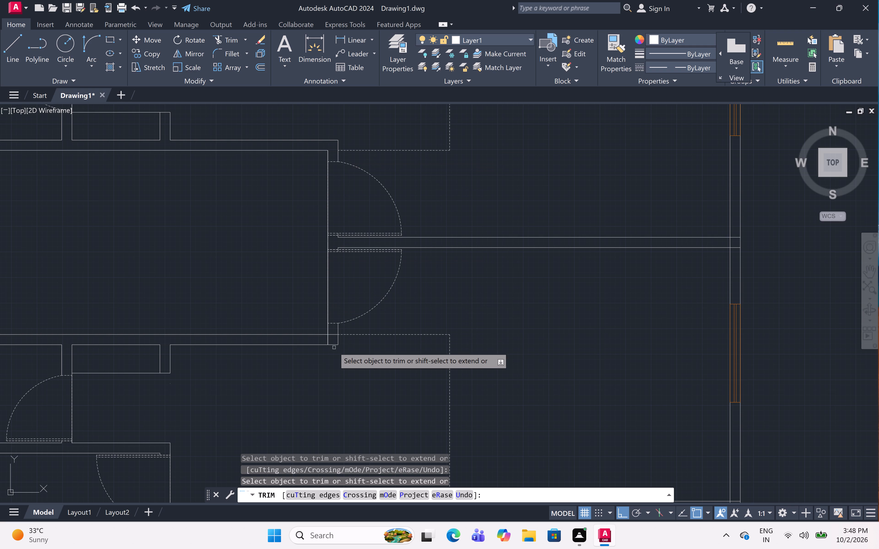
left_click(327, 340)
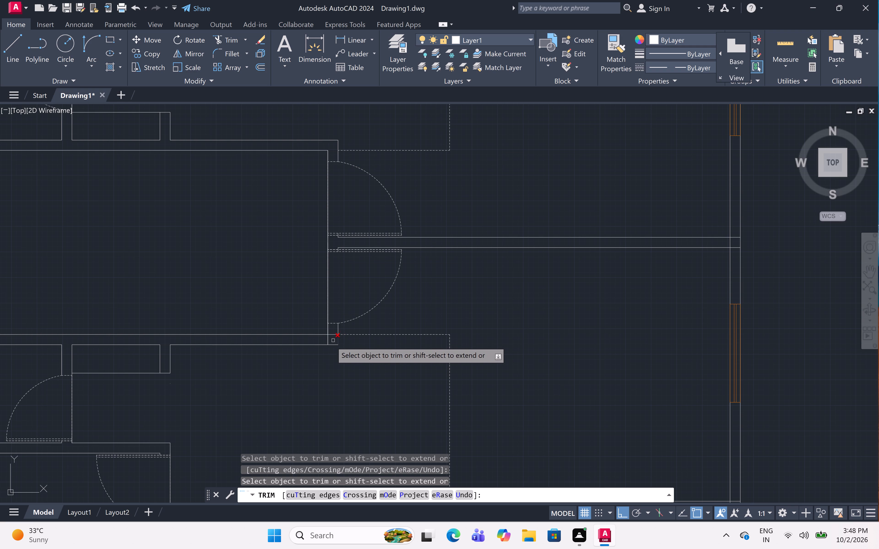
left_click(335, 336)
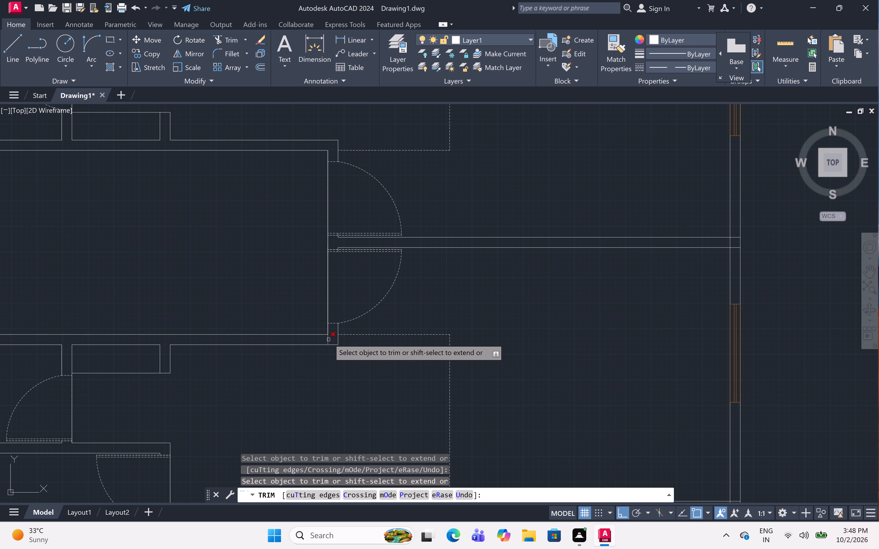
left_click(329, 339)
left_click(326, 339)
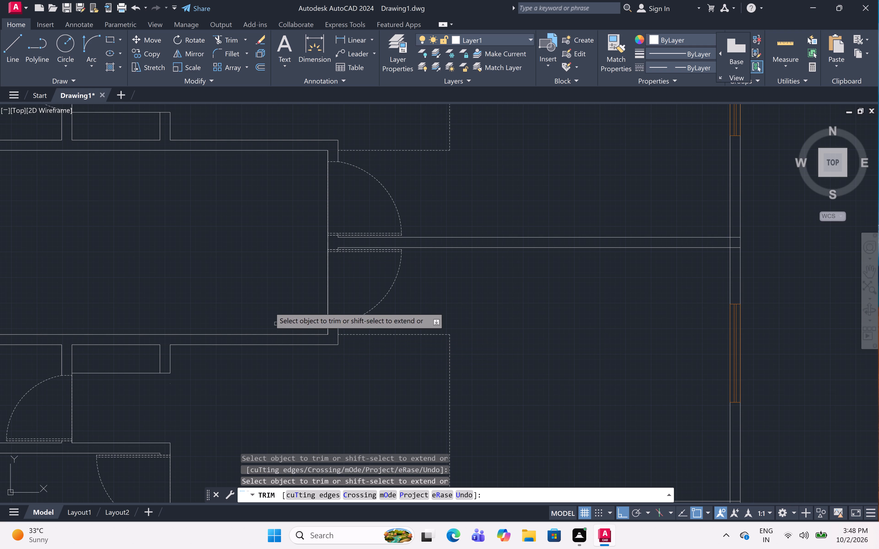
scroll(291, 229, "down", 2)
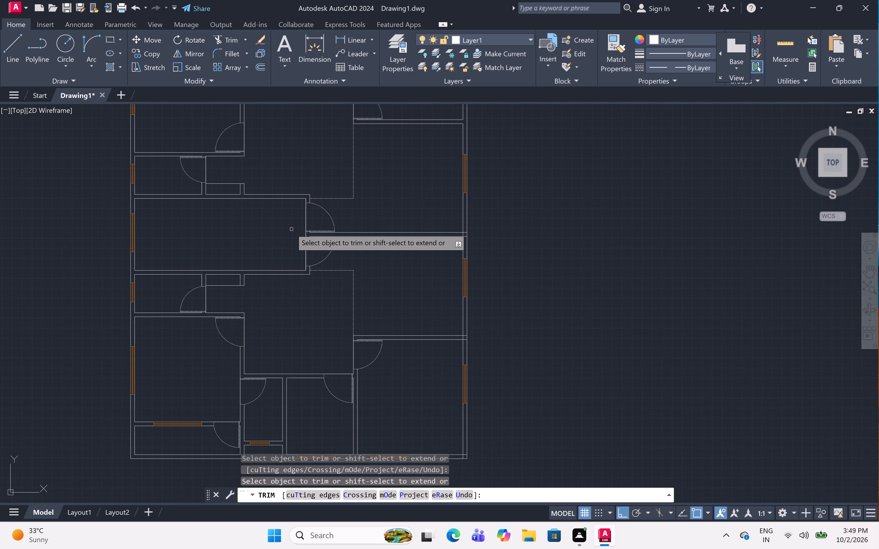
key("Escape")
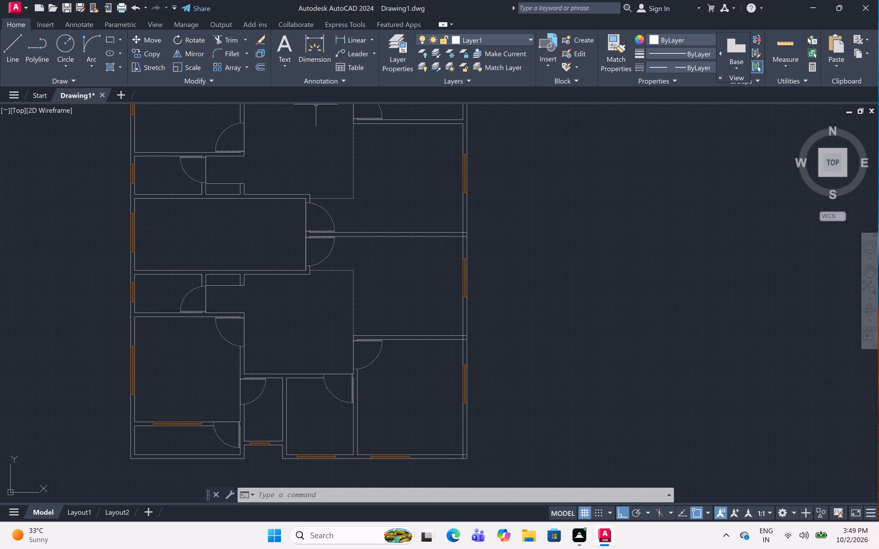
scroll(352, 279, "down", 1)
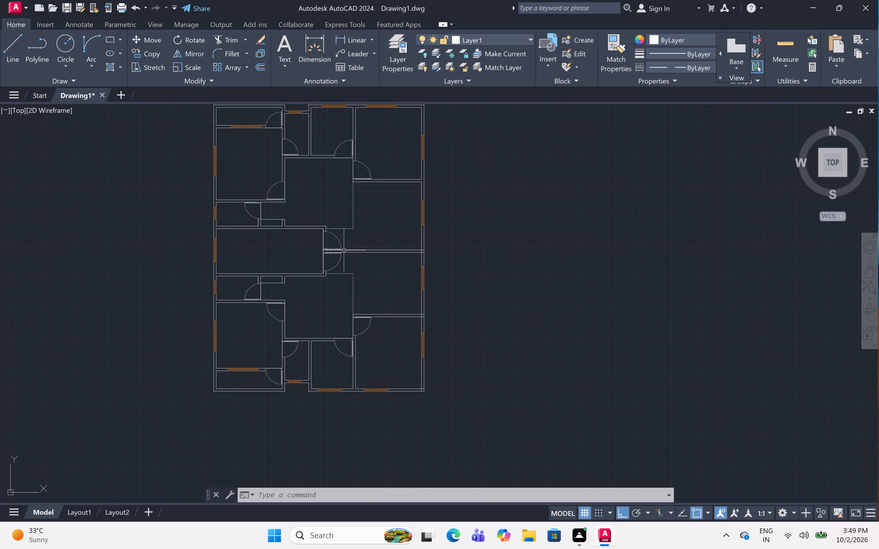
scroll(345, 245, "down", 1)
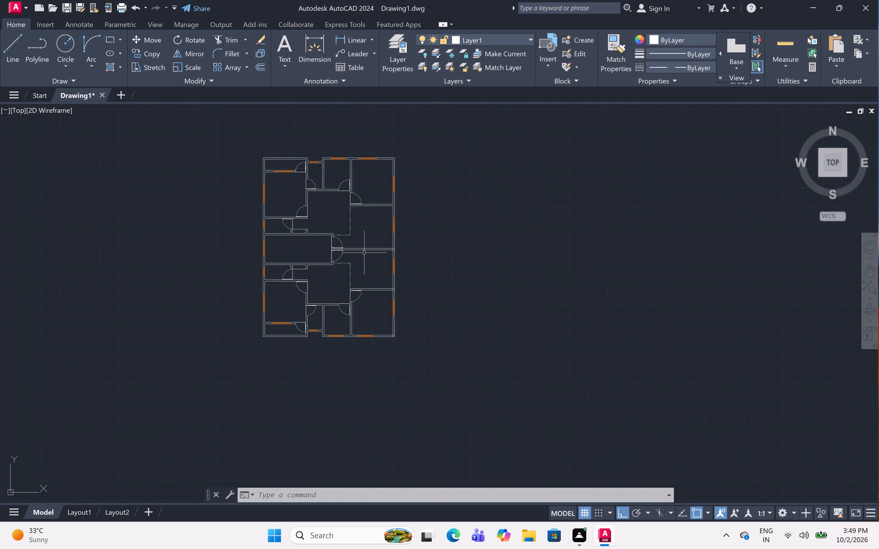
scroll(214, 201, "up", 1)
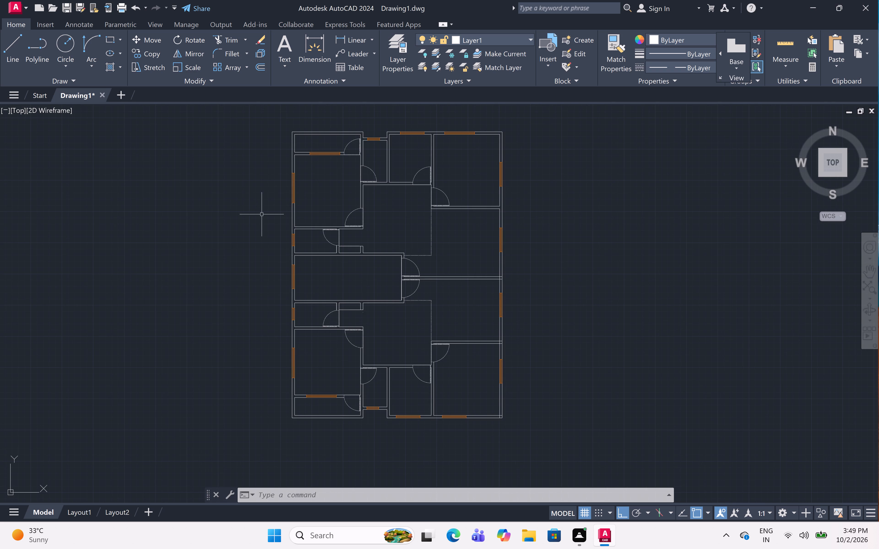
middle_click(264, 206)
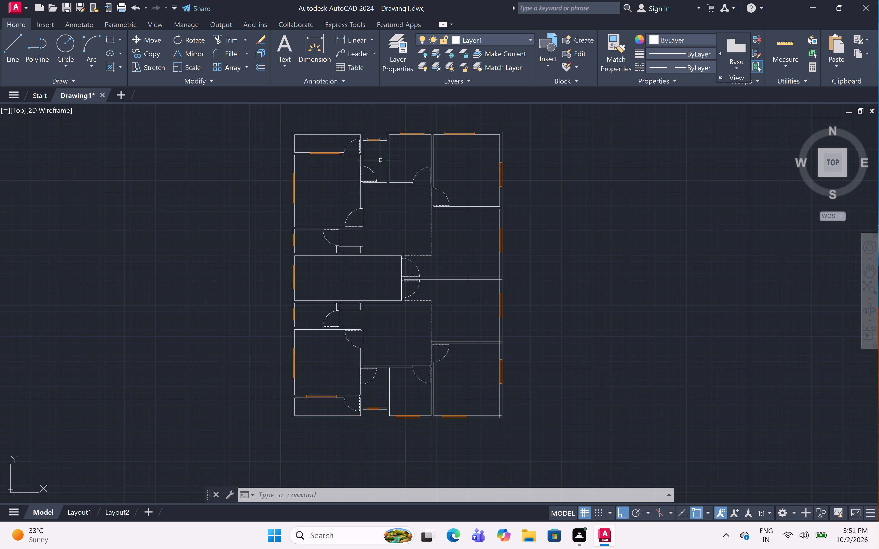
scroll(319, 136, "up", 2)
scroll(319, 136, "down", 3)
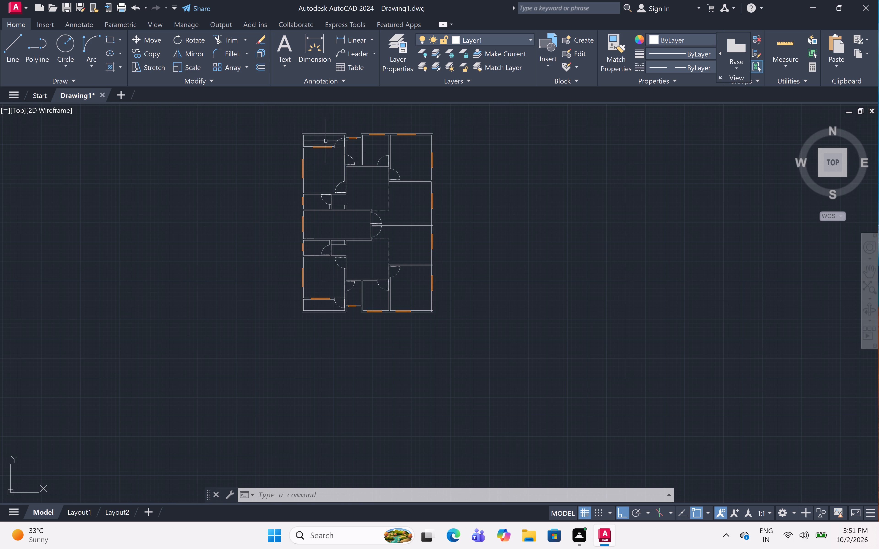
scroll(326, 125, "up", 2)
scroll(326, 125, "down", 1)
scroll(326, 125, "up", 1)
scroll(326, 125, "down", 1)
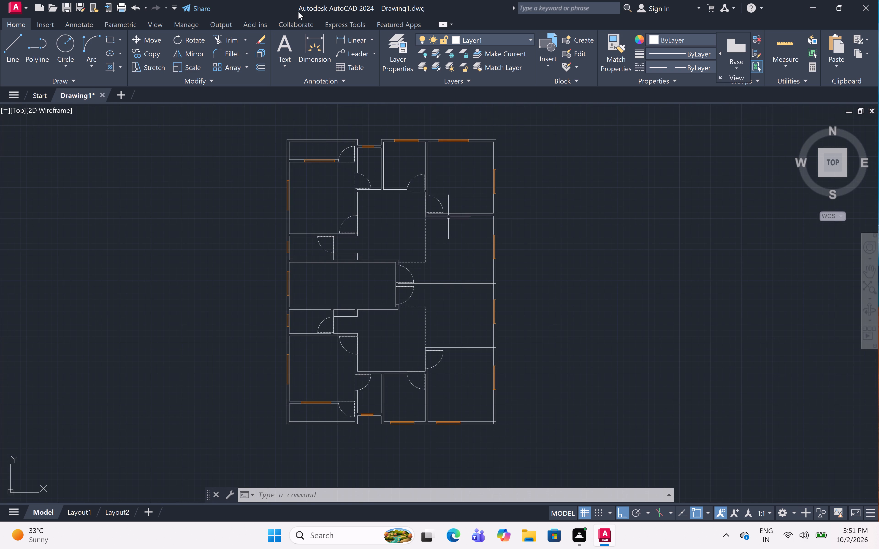
Set the default text size (TEXTSIZE) to 6".
scroll(311, 134, "down", 1)
scroll(311, 134, "up", 4)
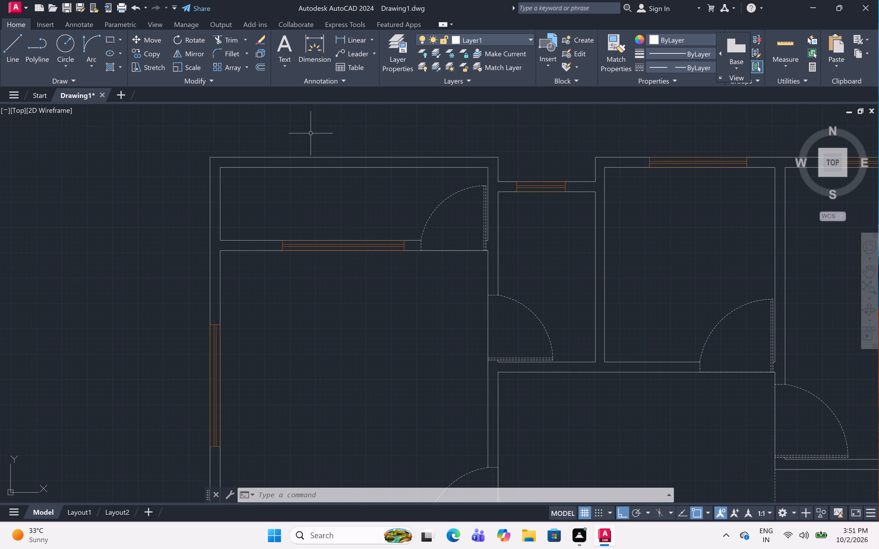
type("mt")
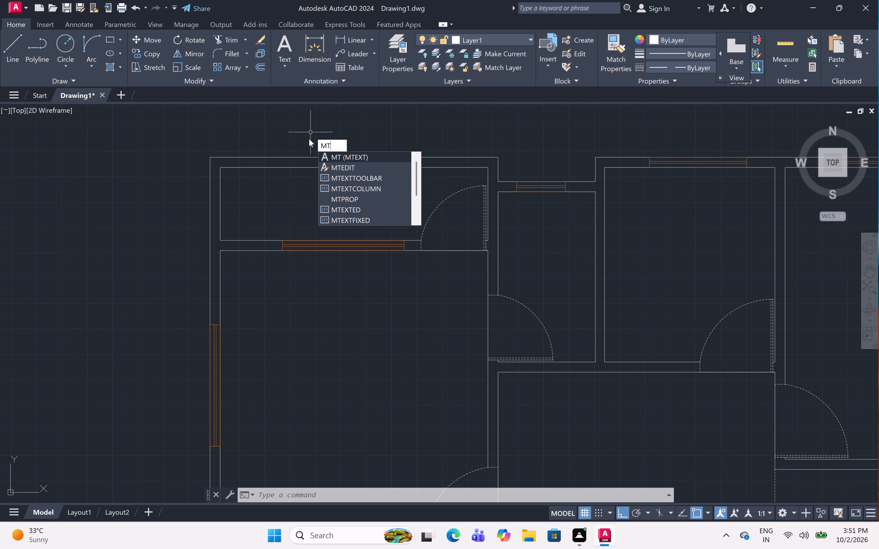
key("Escape")
type("text")
type("si")
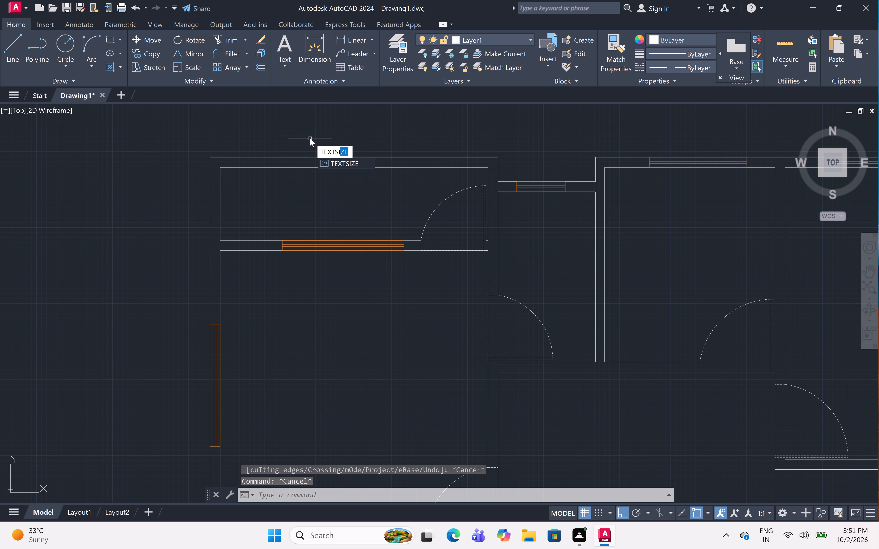
left_click(350, 161)
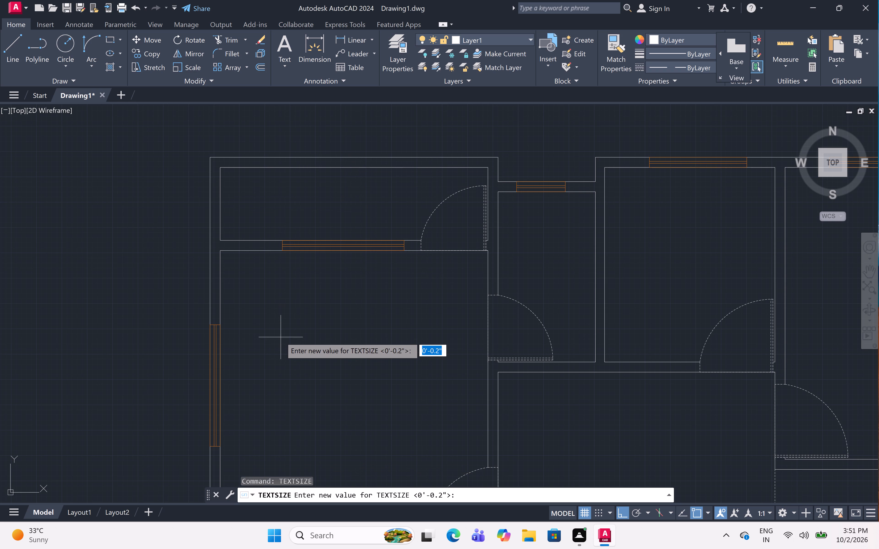
key("6")
key("shift+quotedbl")
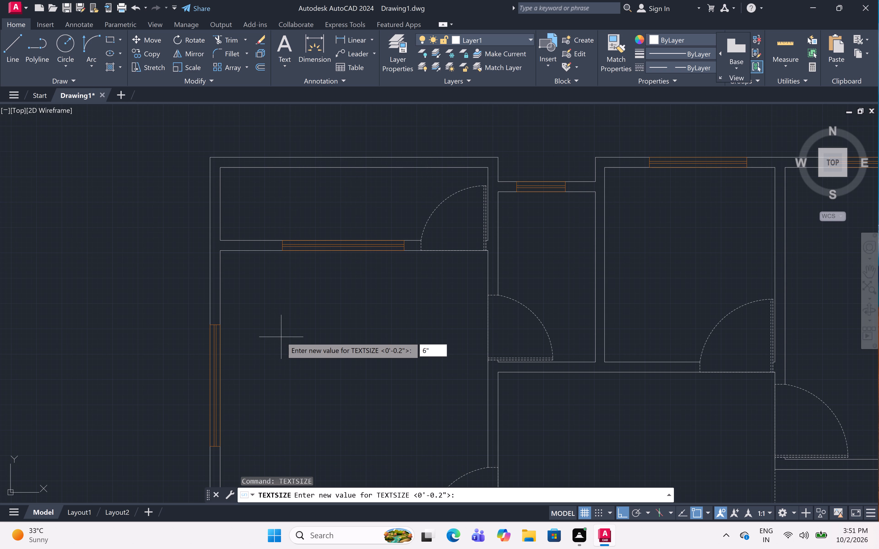
key("space")
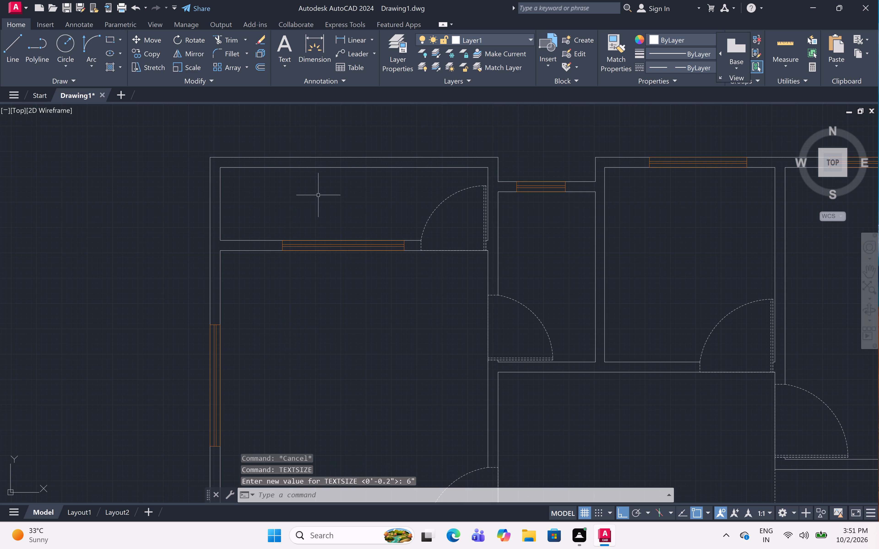
Place multiline text reading 11'0"x3'0" in the narrow room at the plan's upper-left corner.
type("mt")
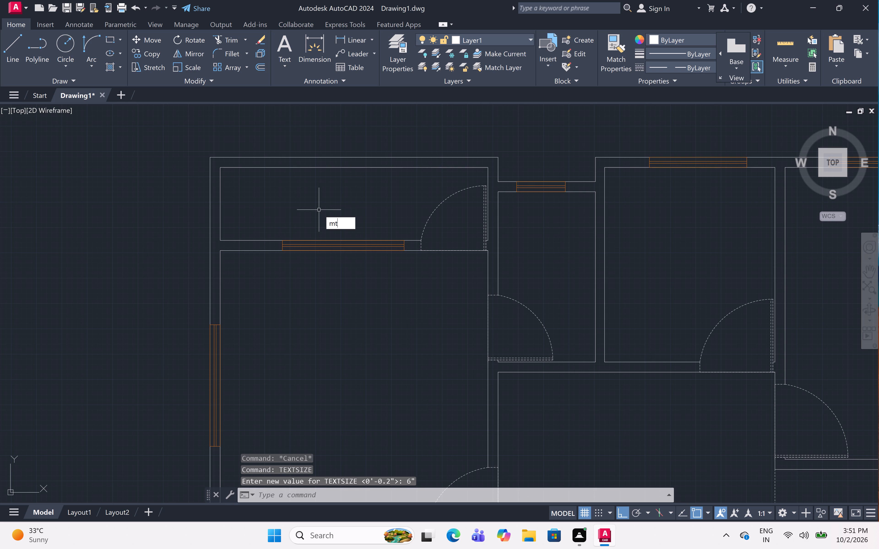
key("space")
left_click(262, 181)
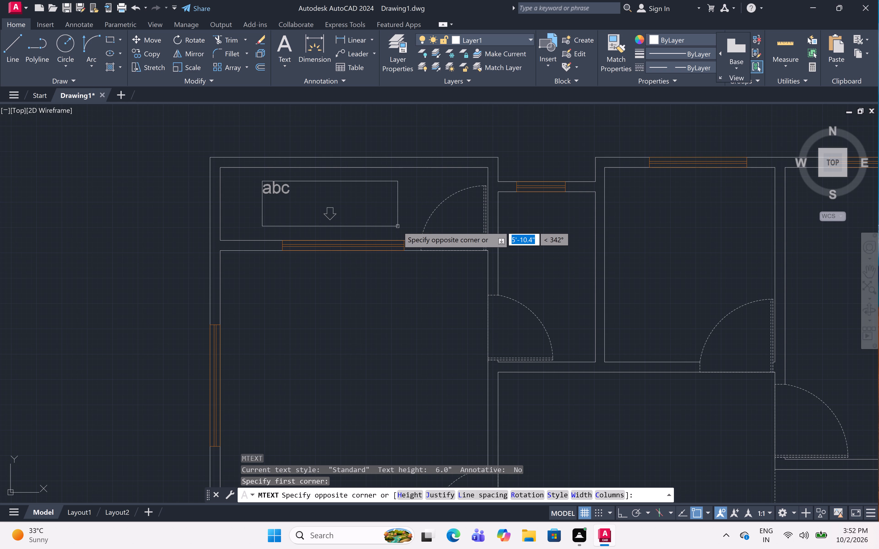
key("space")
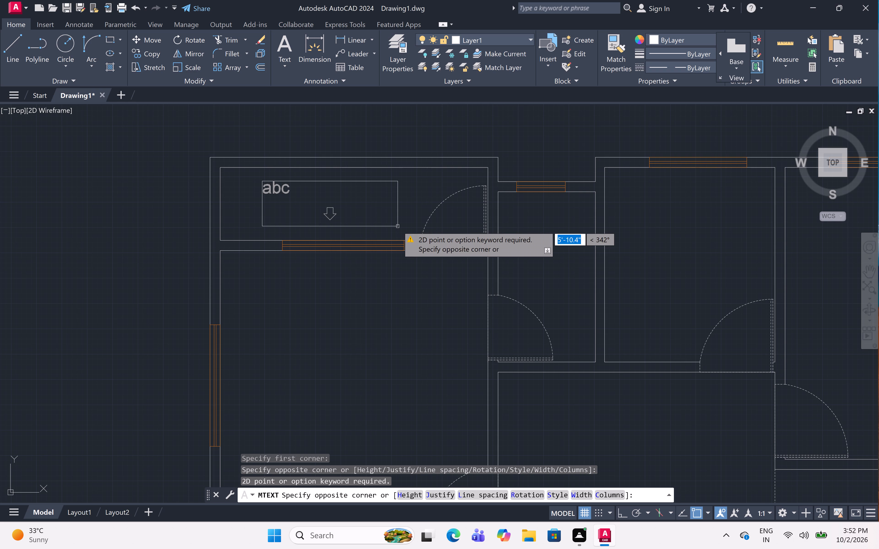
left_click(398, 226)
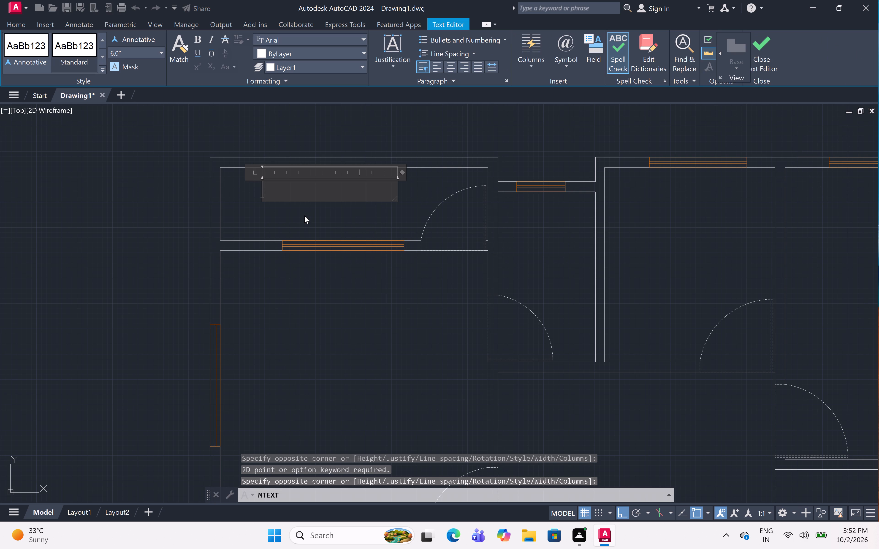
key("1")
key("1")
type("'0\"")
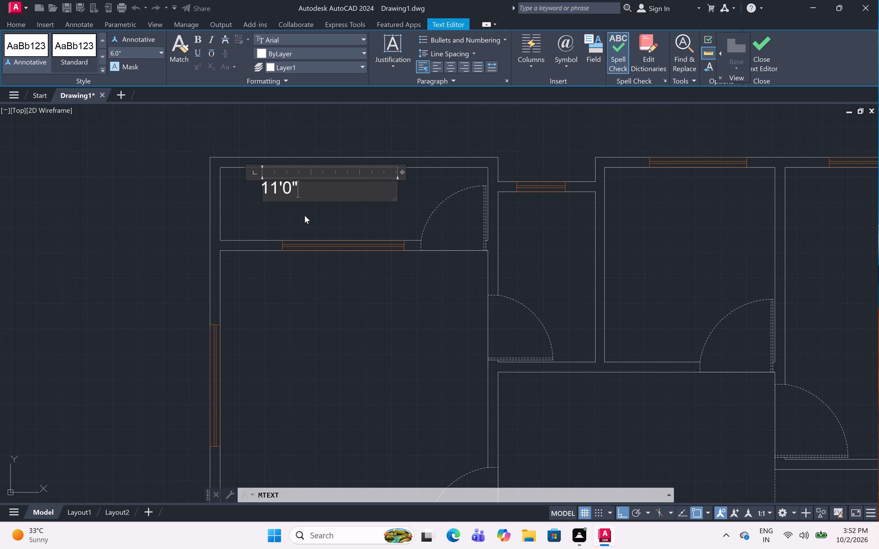
key("x")
key("3")
key("apostrophe")
key("0")
key("shift+quotedbl")
Add a second line reading VERANDA below the 11'0"x3'0" size and finish the label.
key("Return")
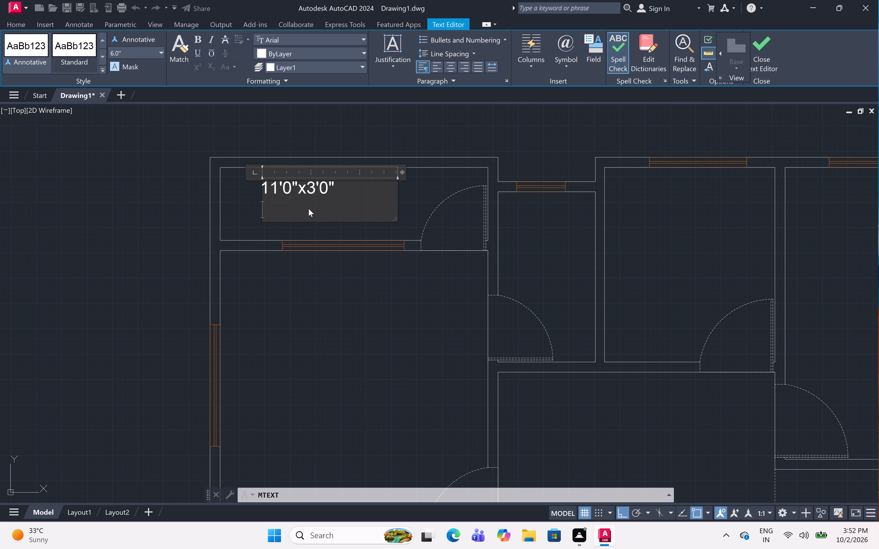
key("v")
type("er")
key("BackSpace")
key("BackSpace")
key("BackSpace")
type("VER")
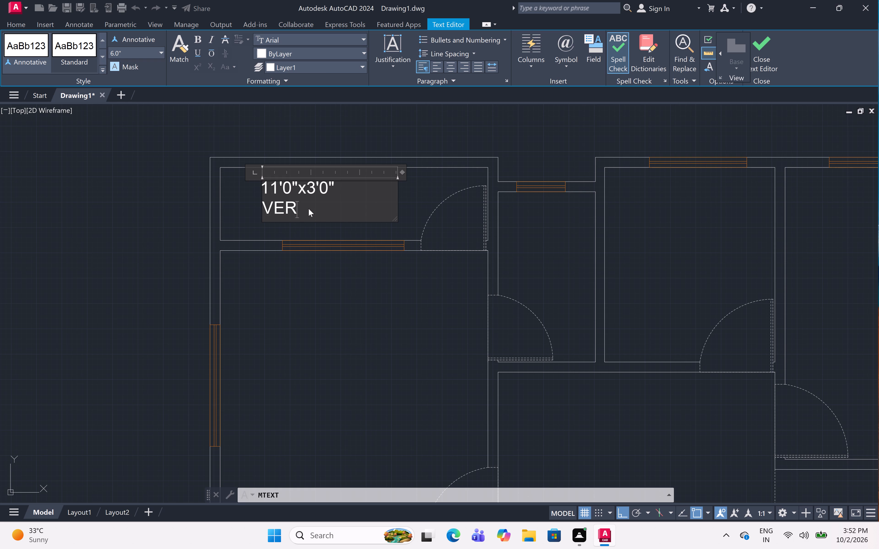
type("ANFF")
key("BackSpace")
key("BackSpace")
type("DA")
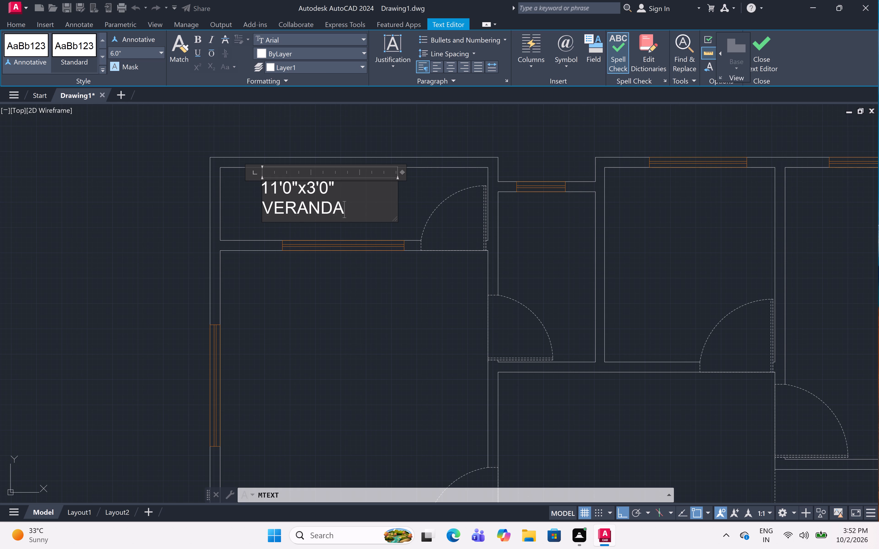
left_click(269, 262)
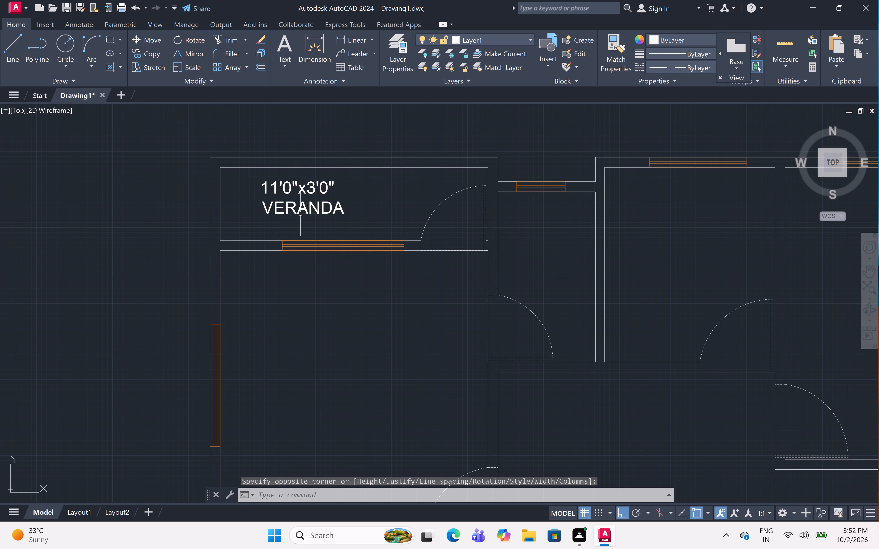
Label the room directly below the veranda with two-line multiline text reading 11'0"X12'0" and M.BED.
scroll(307, 208, "down", 1)
scroll(307, 208, "up", 2)
scroll(307, 208, "down", 1)
scroll(324, 367, "up", 1)
scroll(324, 367, "down", 1)
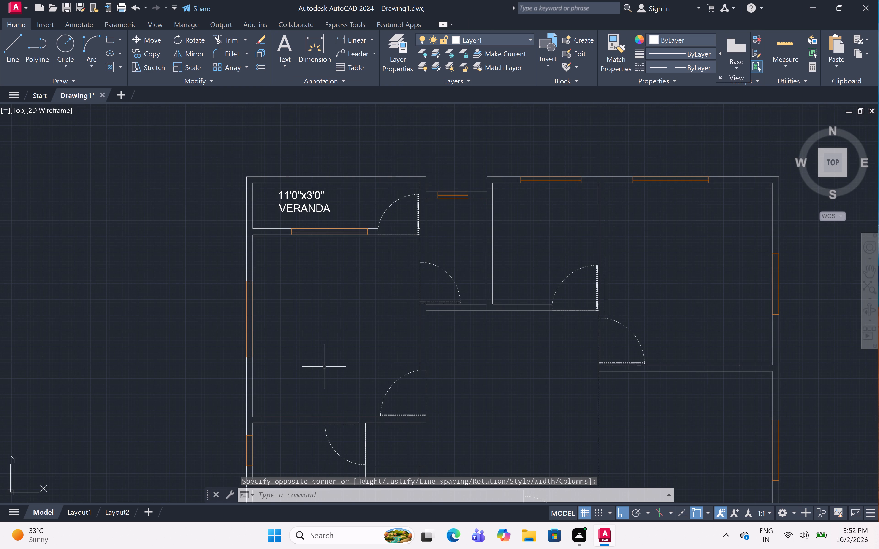
key("m")
key("t")
key("space")
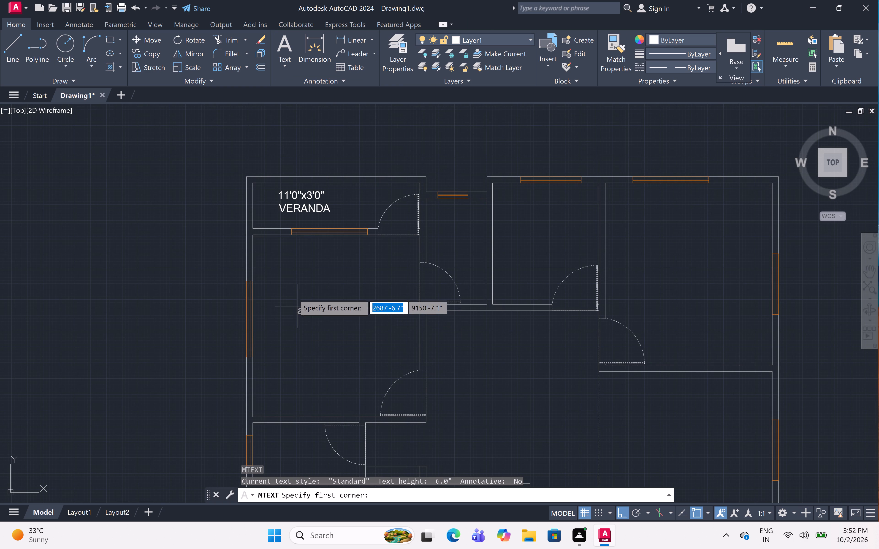
left_click(291, 302)
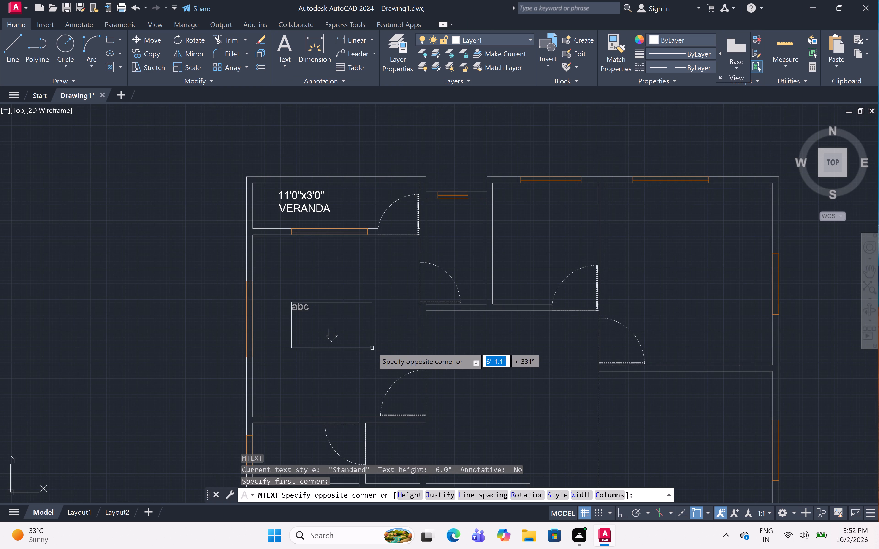
left_click(378, 337)
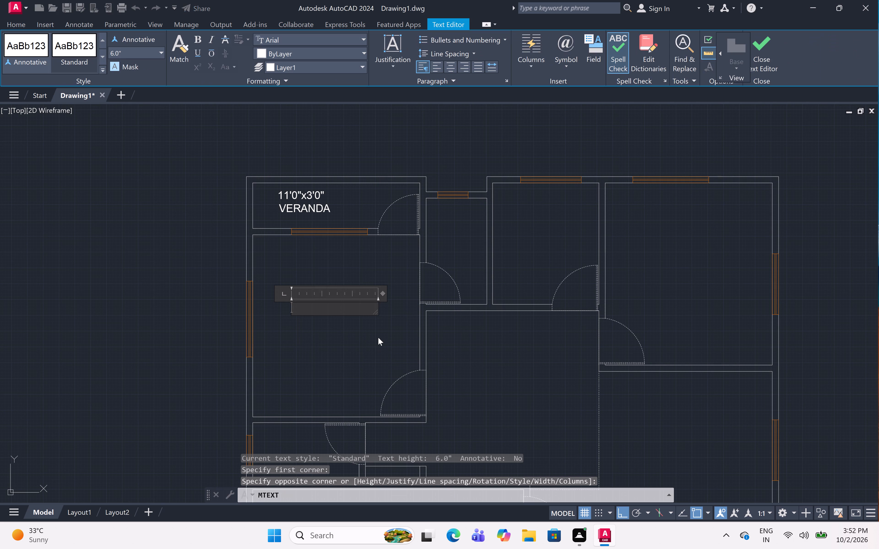
type("11'0'")
key("x")
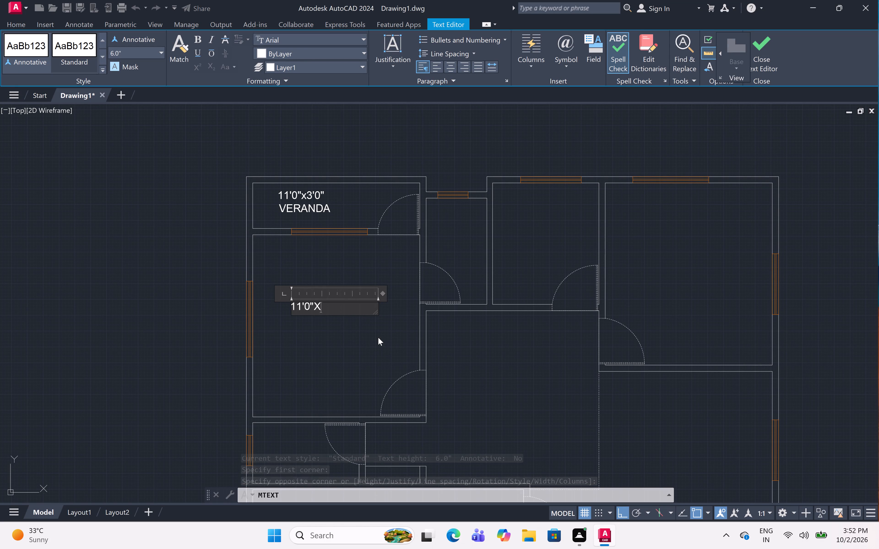
type("12'0\"")
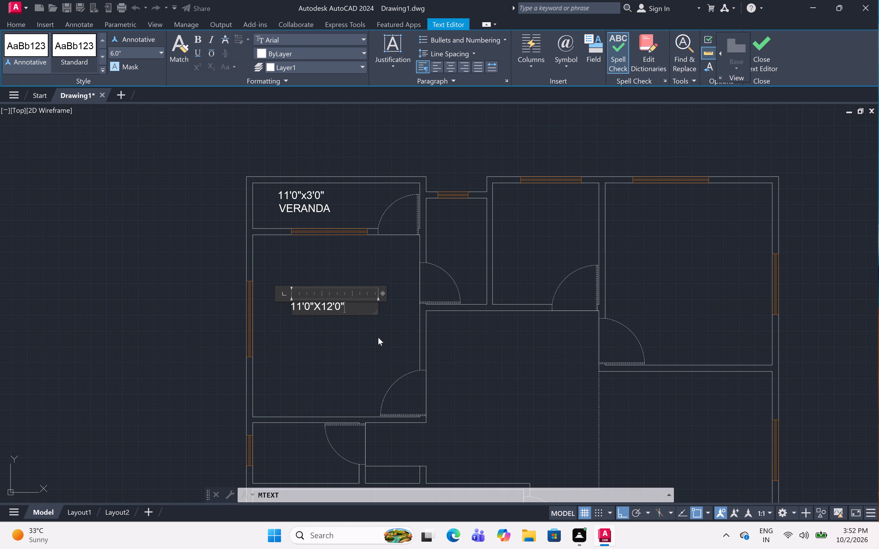
key("Return")
type("M.")
type("BED")
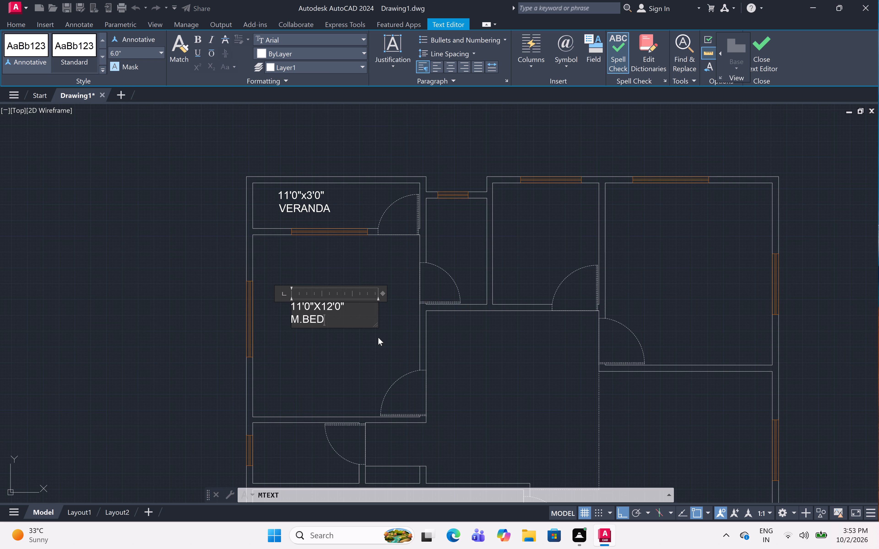
left_click(307, 355)
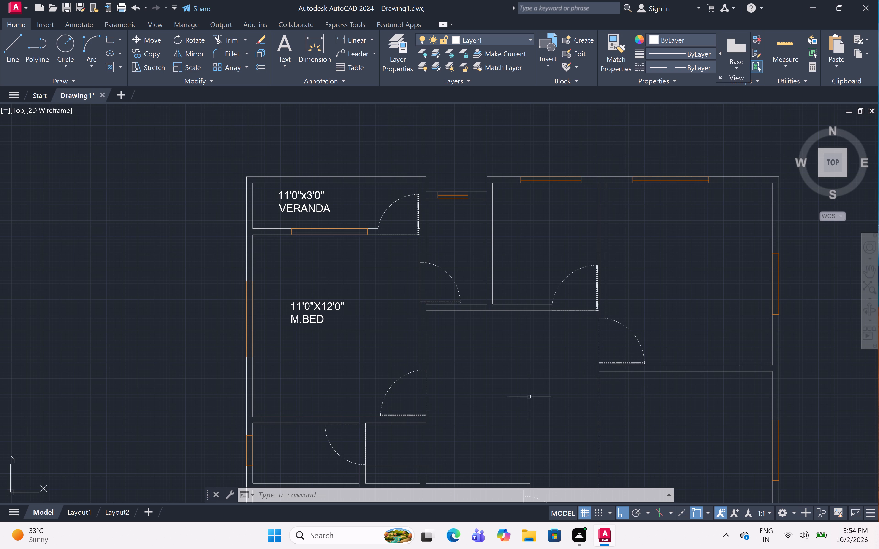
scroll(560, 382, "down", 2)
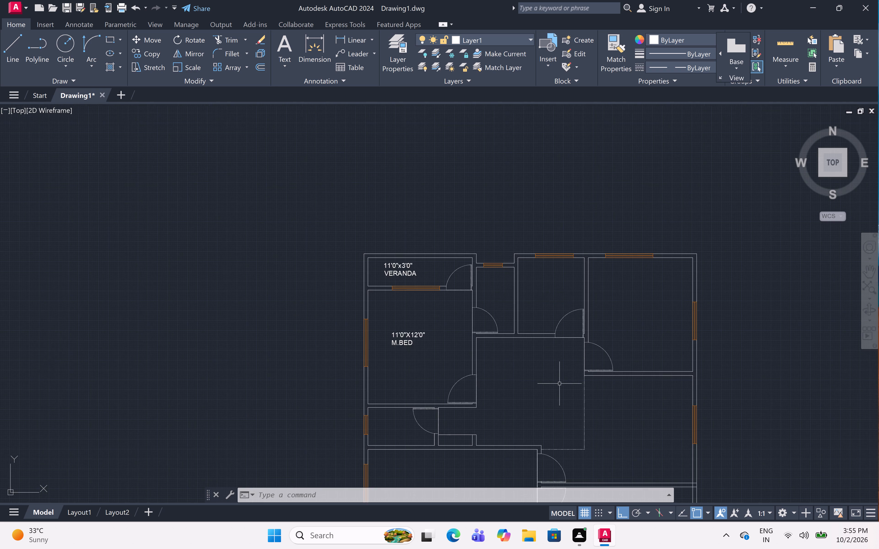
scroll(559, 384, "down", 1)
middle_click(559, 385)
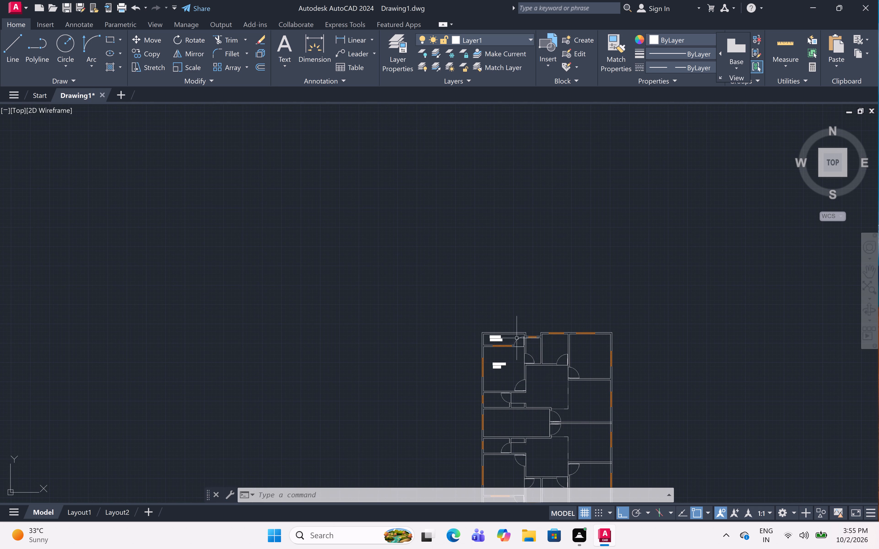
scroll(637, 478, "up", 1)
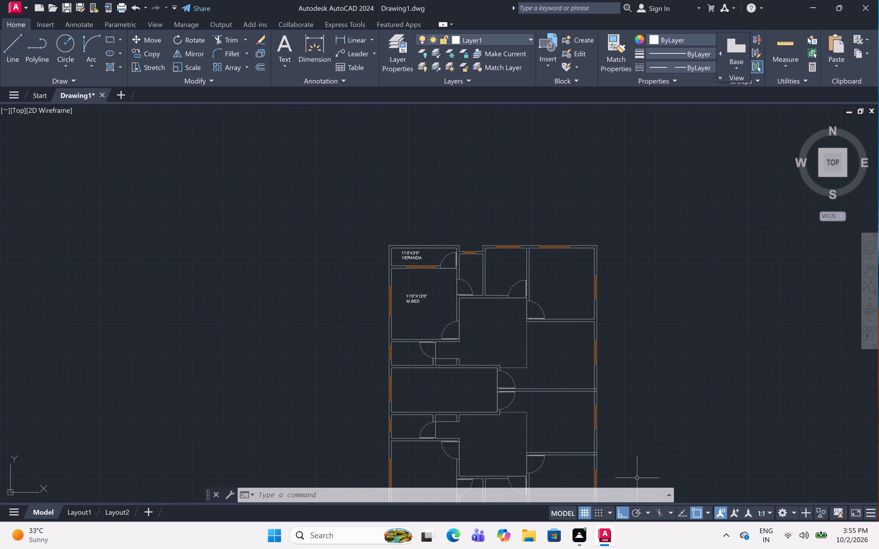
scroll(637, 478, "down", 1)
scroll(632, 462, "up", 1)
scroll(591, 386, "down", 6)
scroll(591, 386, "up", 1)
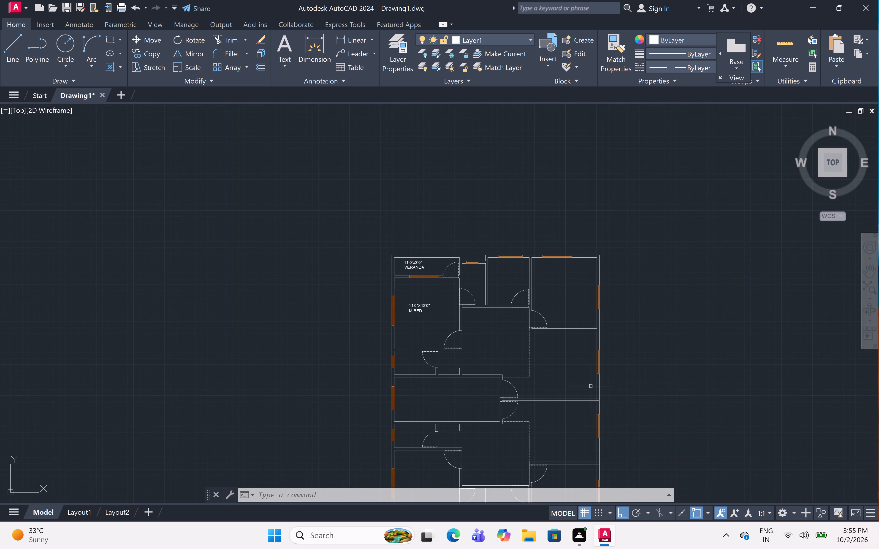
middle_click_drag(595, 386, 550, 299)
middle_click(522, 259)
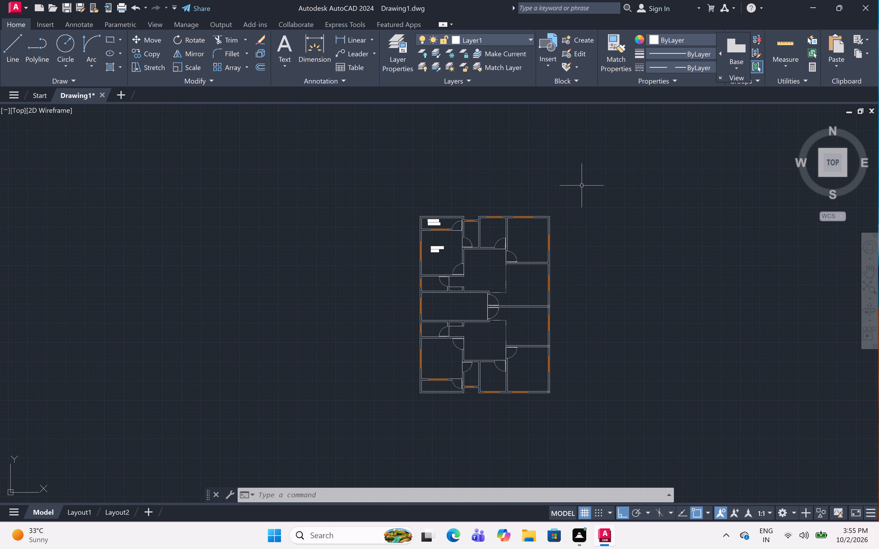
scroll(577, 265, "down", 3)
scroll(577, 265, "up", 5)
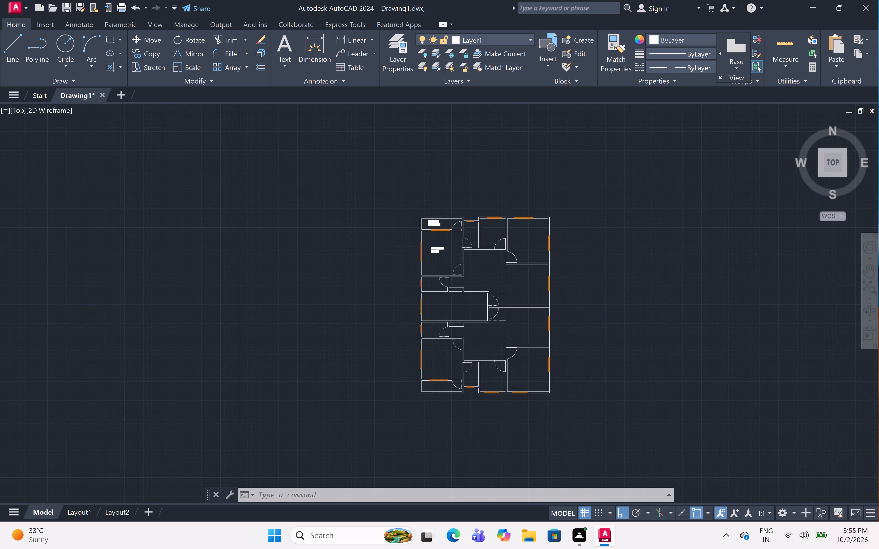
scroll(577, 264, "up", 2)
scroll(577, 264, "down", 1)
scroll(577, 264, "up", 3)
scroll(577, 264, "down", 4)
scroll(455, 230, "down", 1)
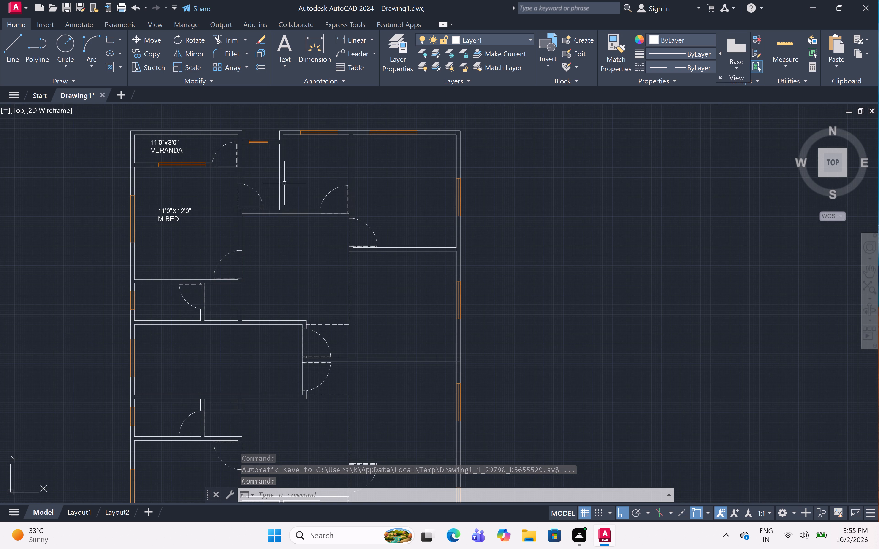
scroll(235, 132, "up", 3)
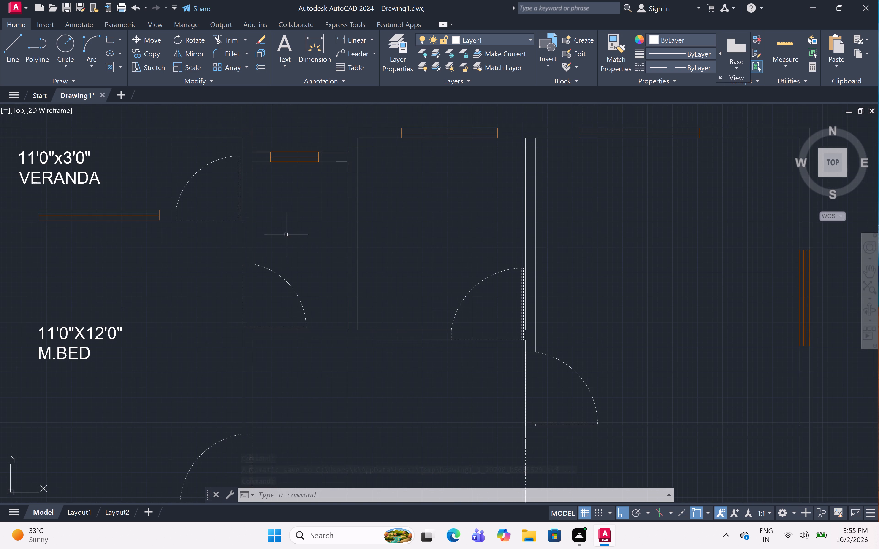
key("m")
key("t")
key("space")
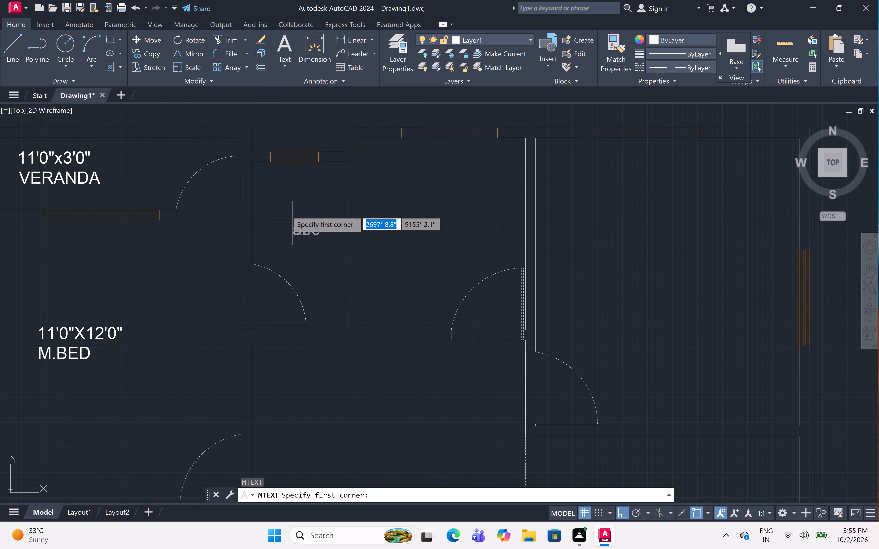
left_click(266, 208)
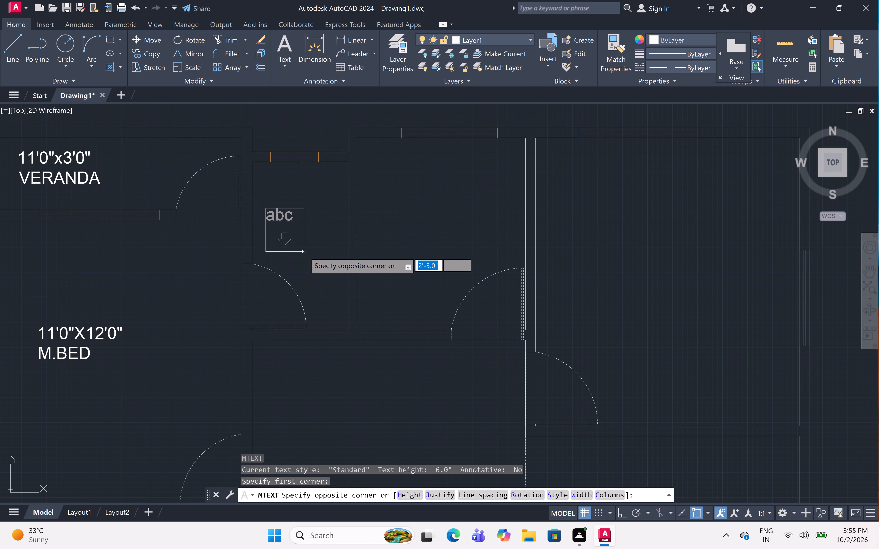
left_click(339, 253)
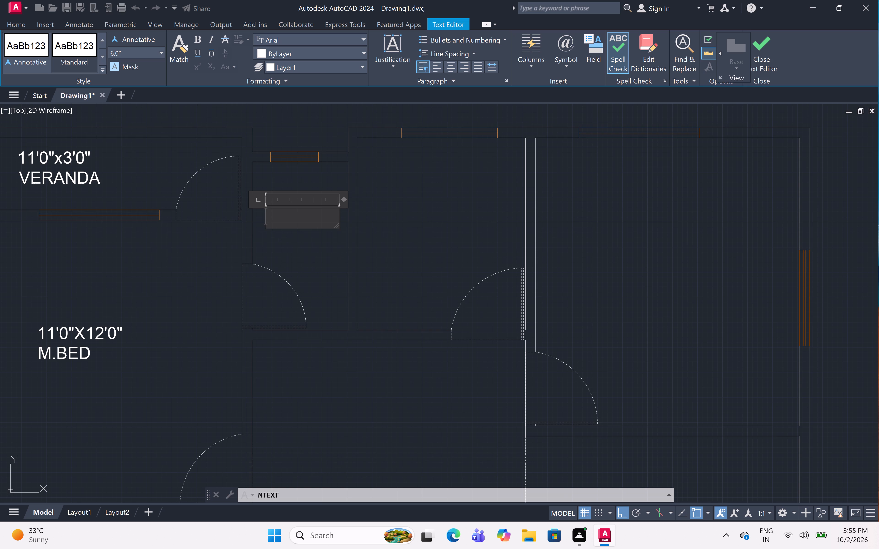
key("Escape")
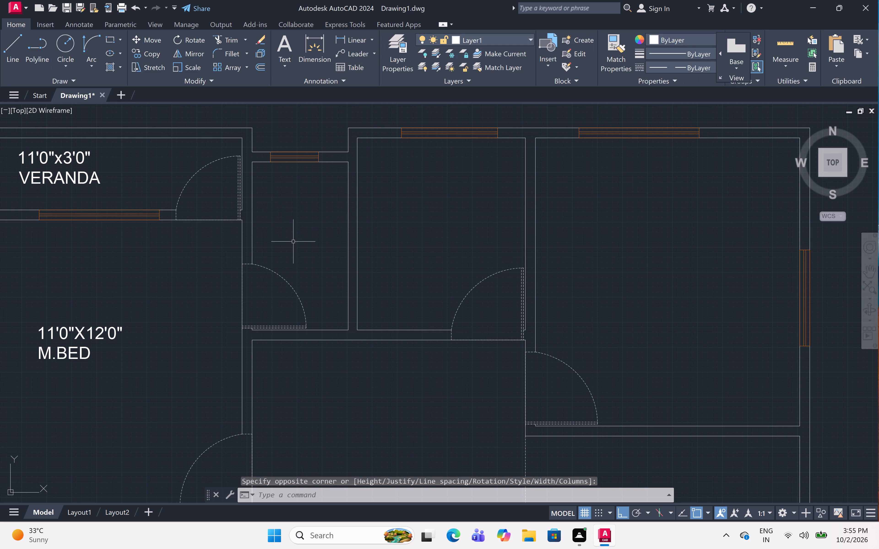
Place two-line multiline text reading BATH ROOM and 7'0"X4'0" in the large room at the plan's upper-right corner.
type("MT")
key("space")
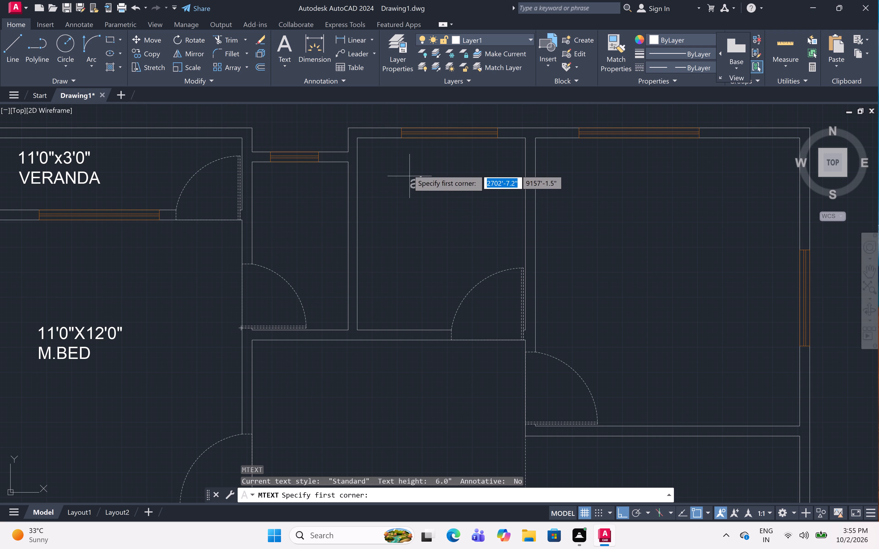
left_click(573, 286)
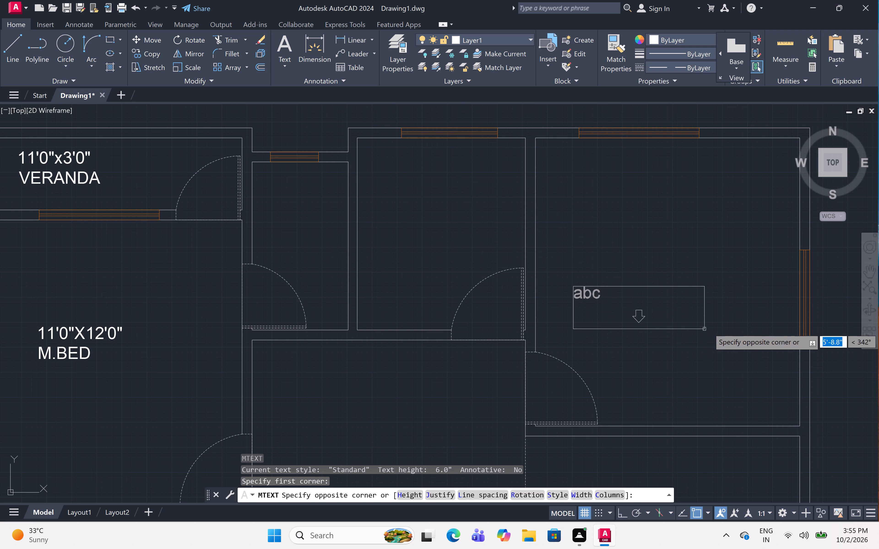
left_click(761, 340)
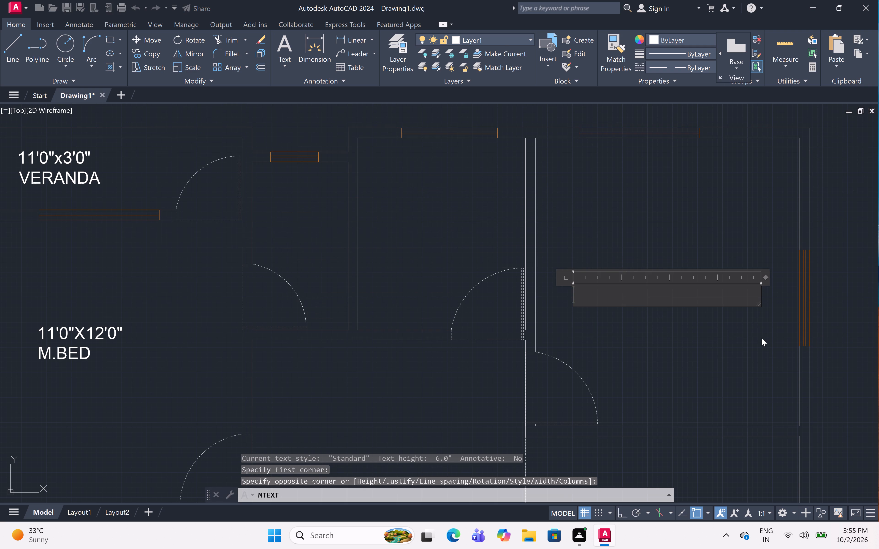
type("BATH")
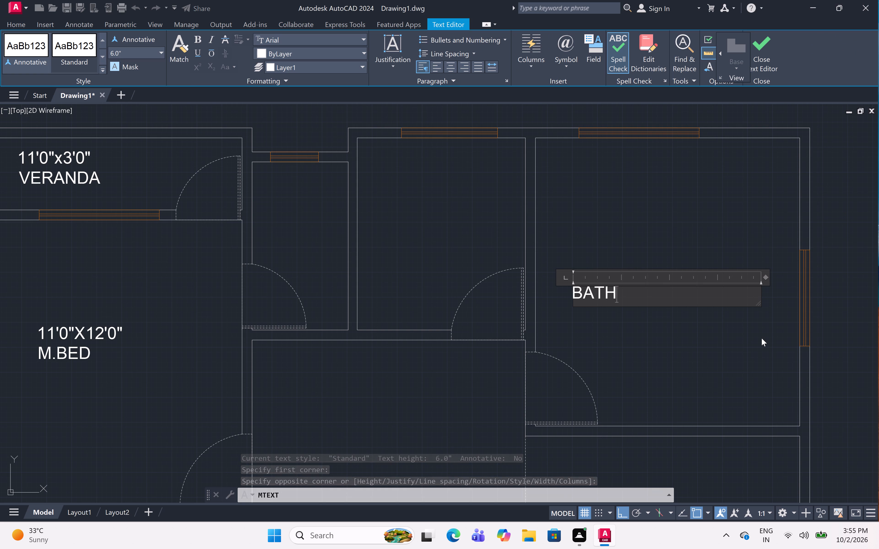
key("space")
type("ROOM")
key("Return")
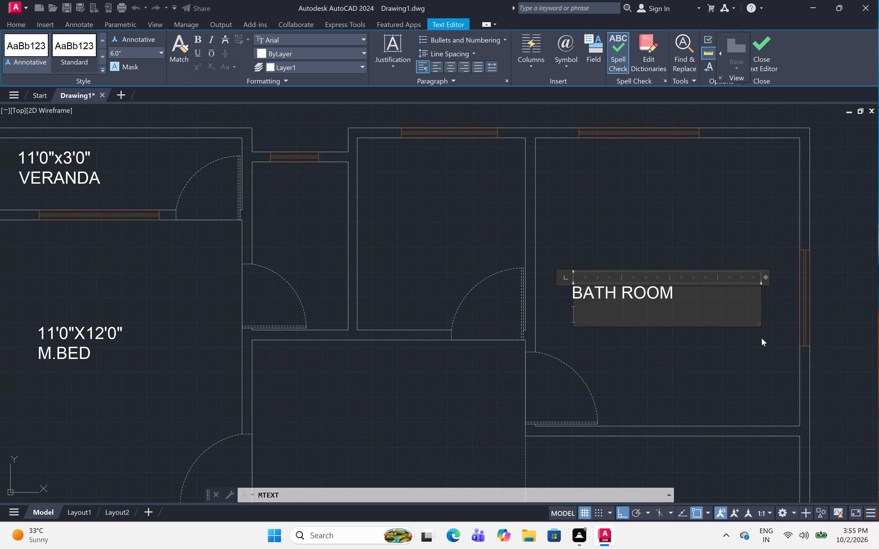
type("7'0\"")
key("x")
type("4'0\"")
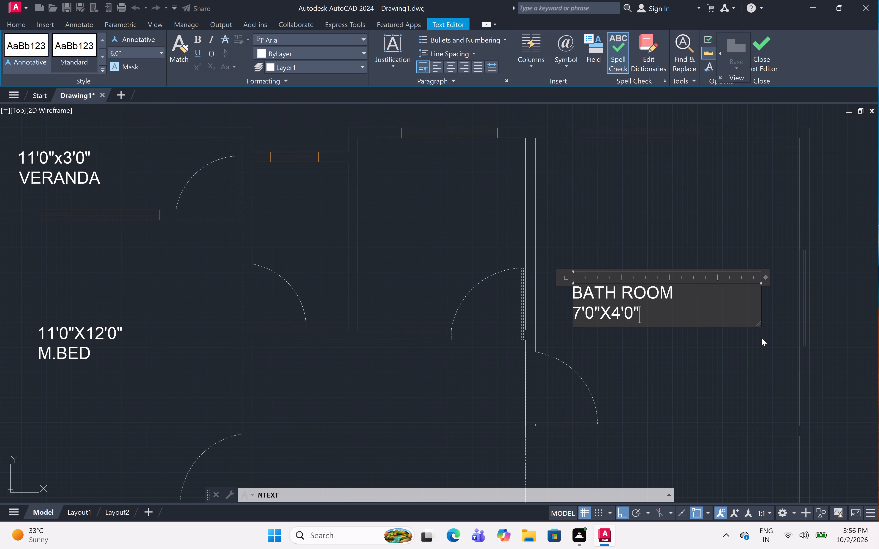
left_click(647, 358)
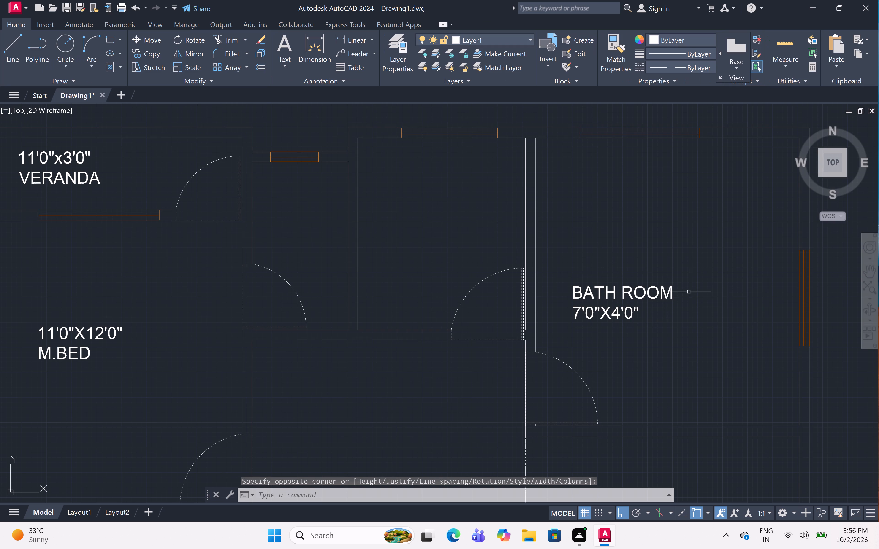
Rotate the BATH ROOM label 90 degrees counterclockwise about a point on its text so it reads vertically.
left_click(706, 274)
left_click(570, 336)
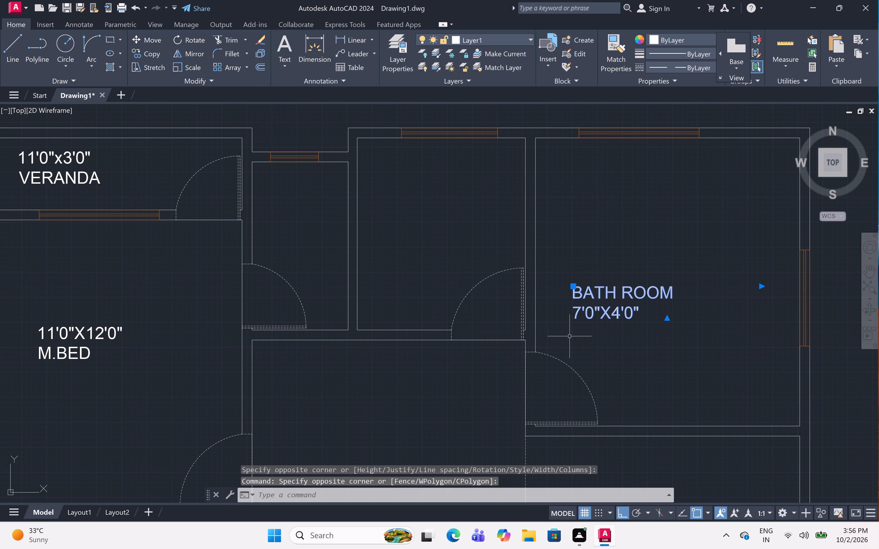
left_click(190, 36)
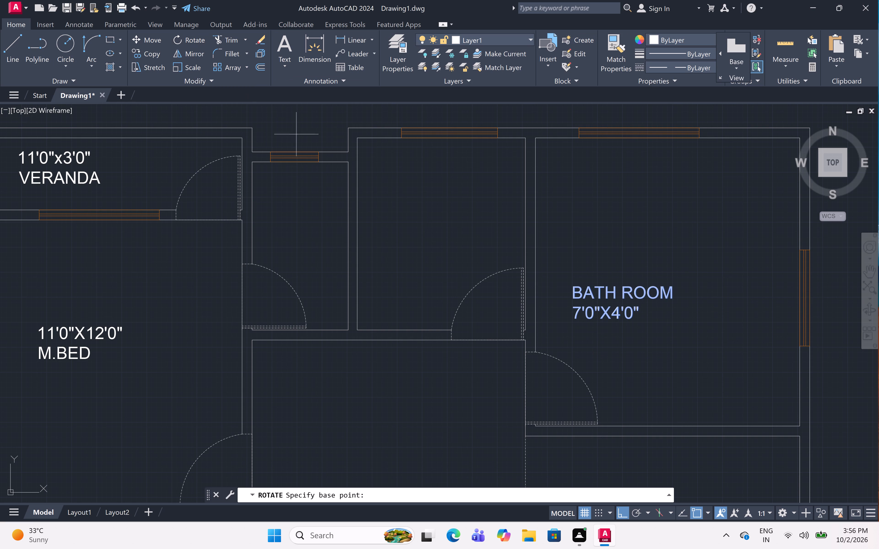
left_click(614, 293)
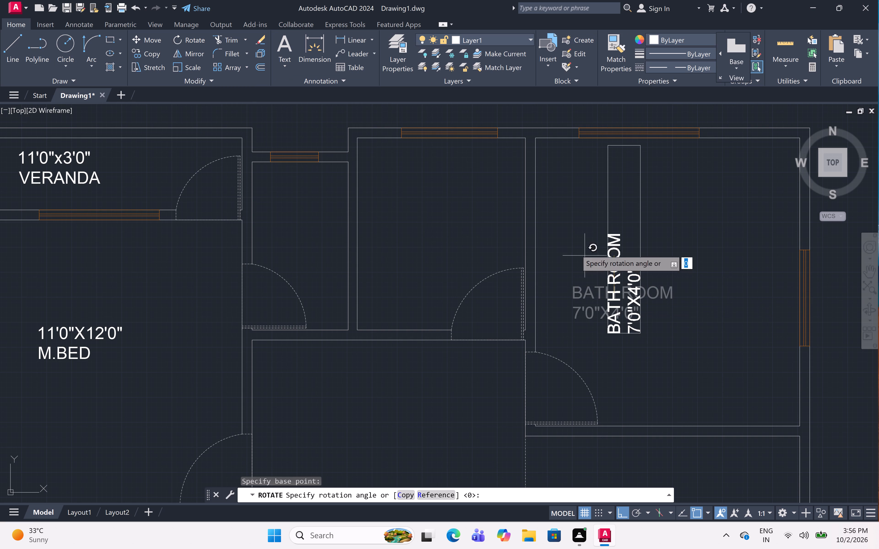
left_click(564, 239)
Move the rotated BATH ROOM label, with Ortho off, into the narrow room just right of the veranda.
left_click(648, 216)
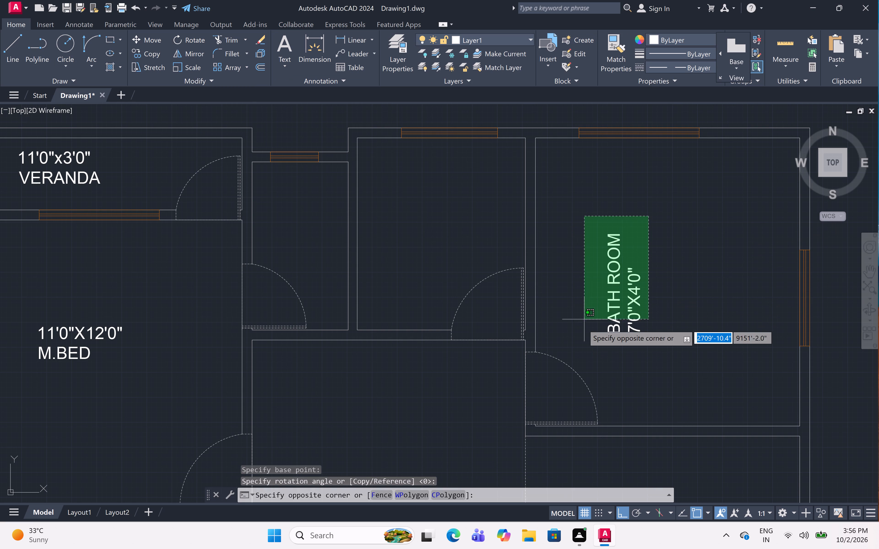
left_click_drag(582, 339, 580, 337)
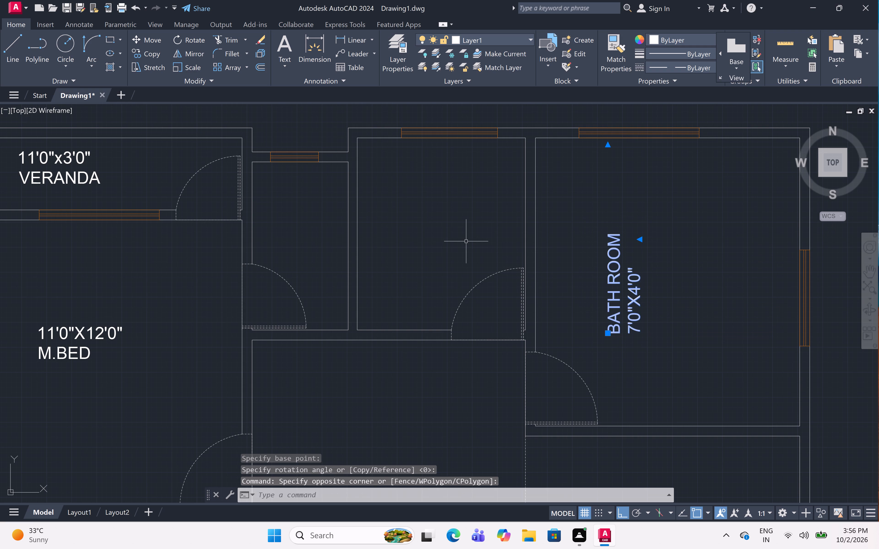
type("M")
key("space")
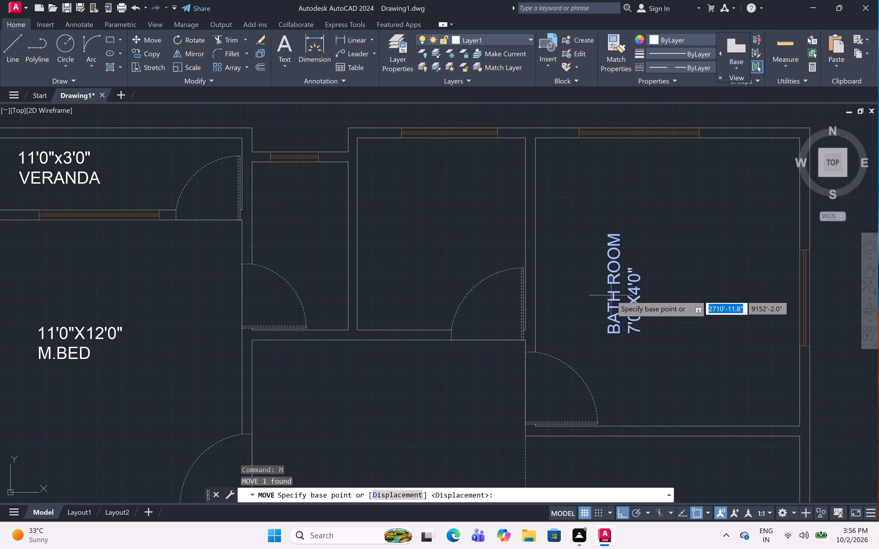
left_click(611, 295)
key("F8")
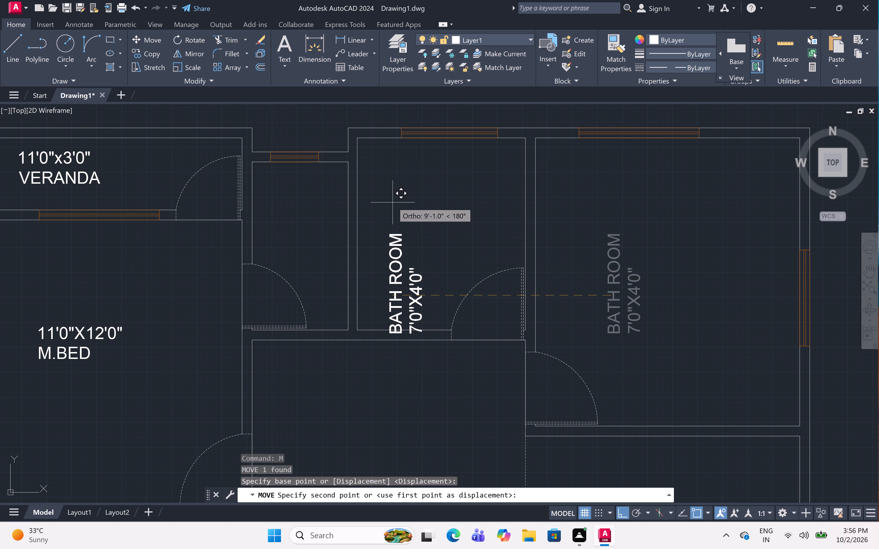
scroll(298, 229, "up", 2)
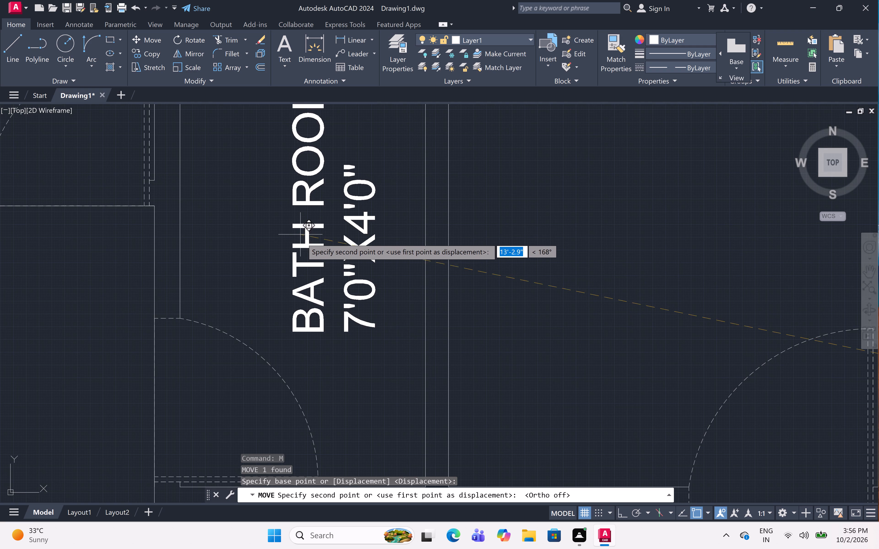
scroll(302, 240, "up", 6)
scroll(302, 240, "down", 4)
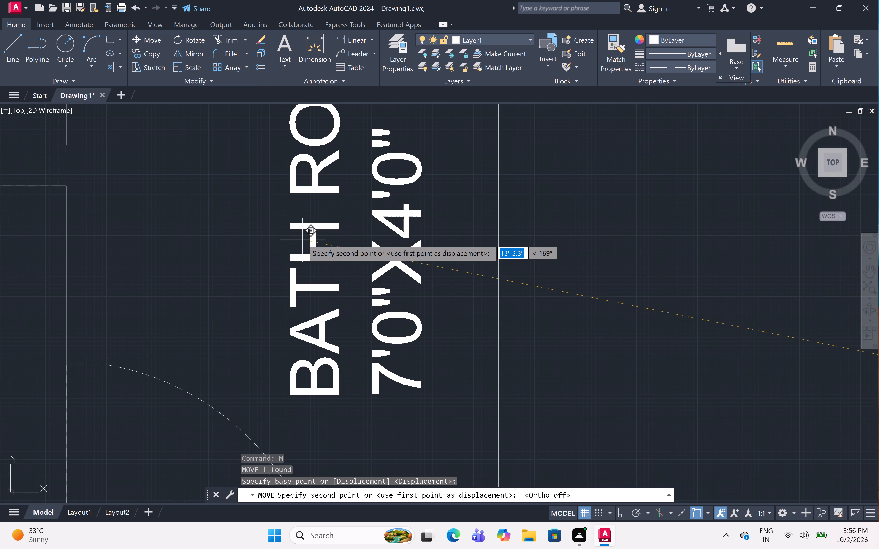
scroll(304, 261, "down", 2)
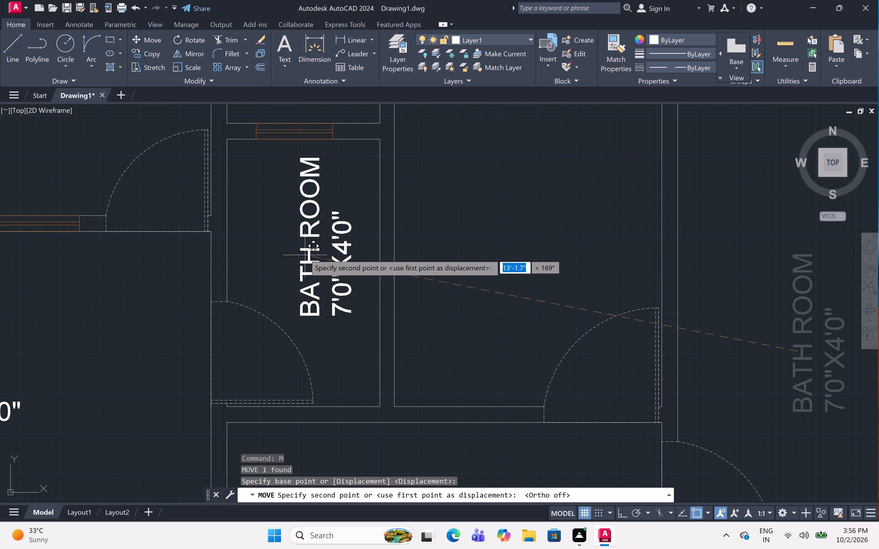
left_click(299, 248)
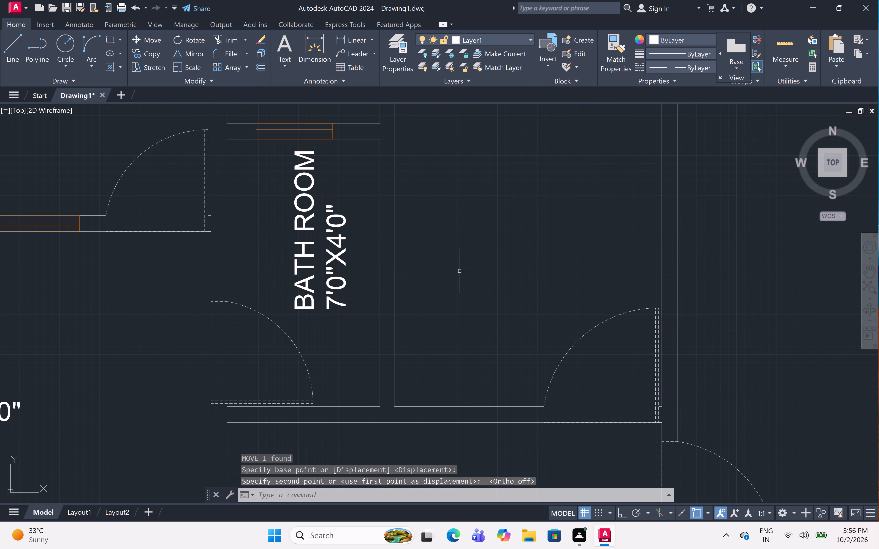
Label the room just right of the bathroom with two-line multiline text reading KITCHEN and 8'0"X7'0".
scroll(459, 269, "down", 1)
scroll(459, 269, "up", 1)
scroll(459, 269, "down", 2)
scroll(489, 265, "up", 1)
scroll(489, 265, "down", 1)
scroll(489, 265, "up", 4)
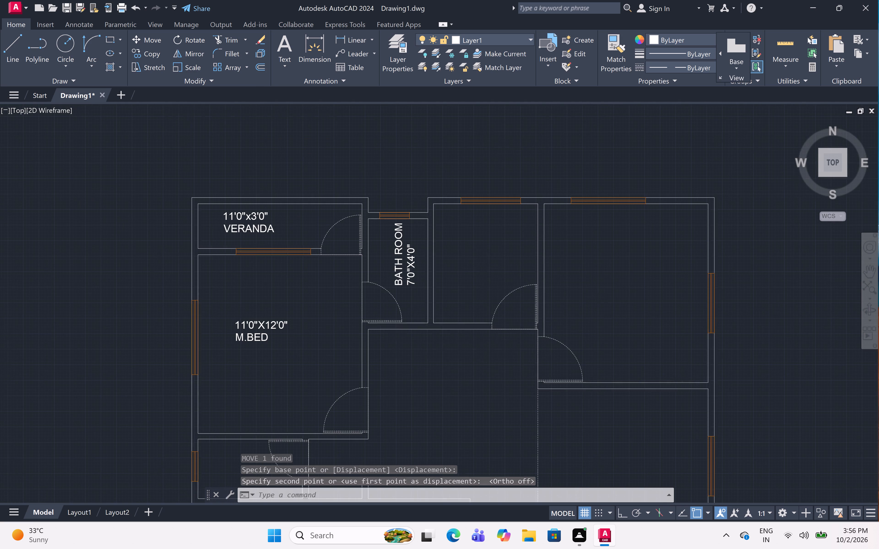
scroll(490, 264, "up", 1)
scroll(490, 264, "down", 3)
type("MT")
key("space")
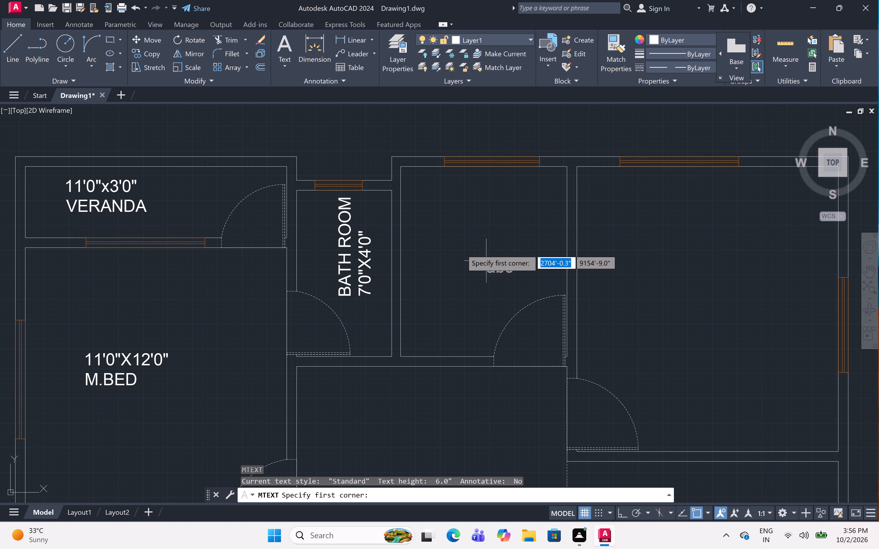
left_click(432, 225)
left_click(533, 276)
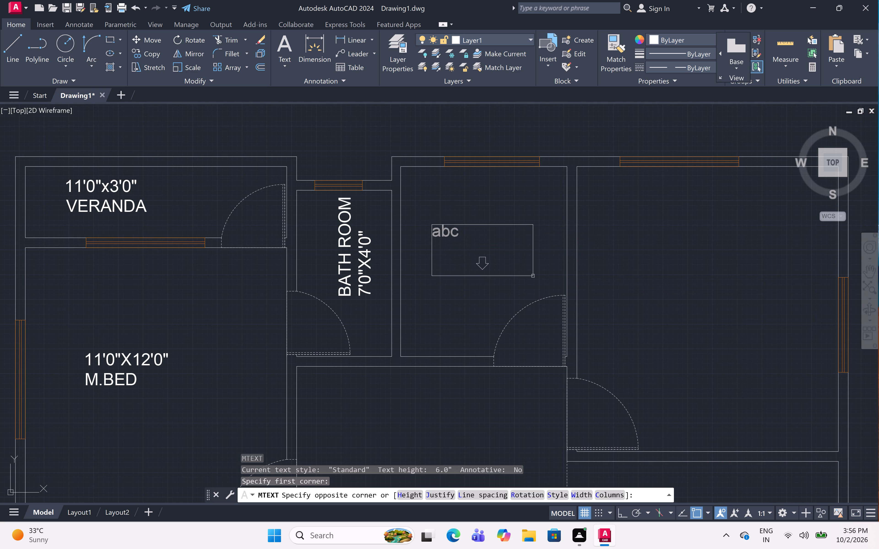
type("KIT")
type("CHE")
key("n")
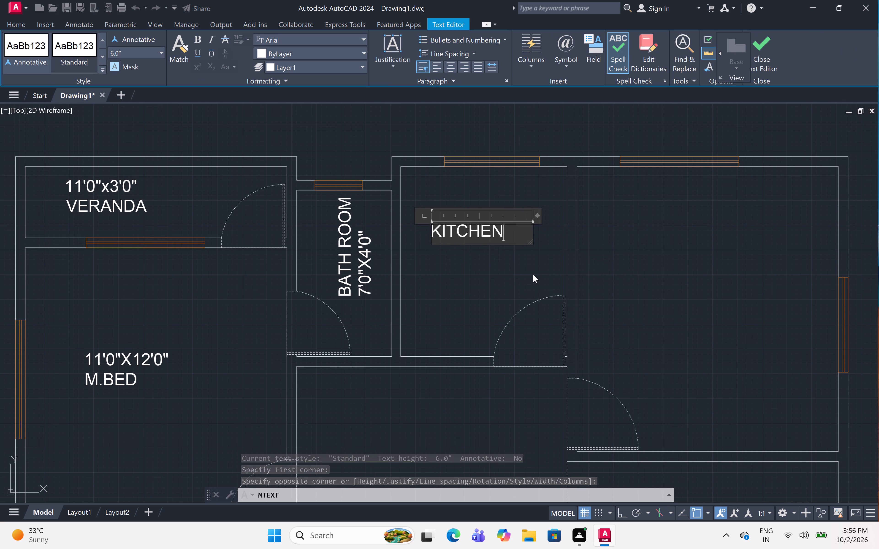
key("Return")
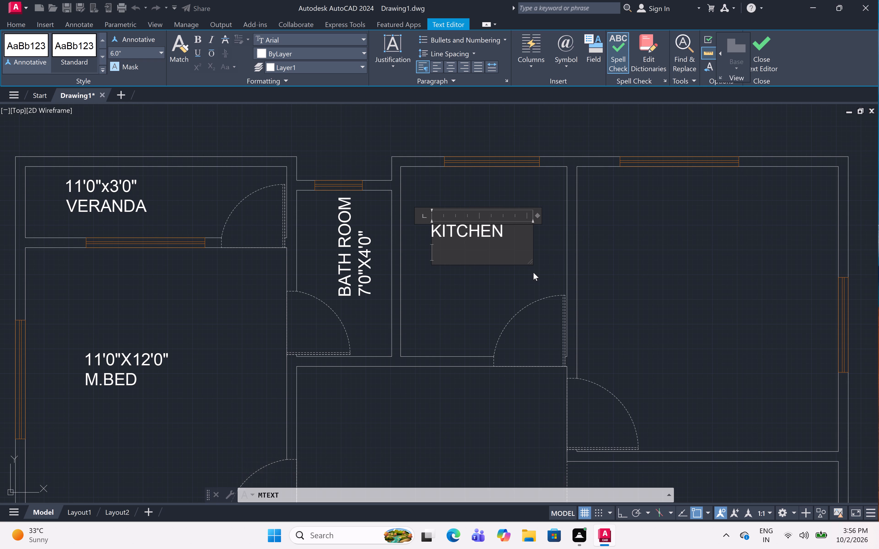
key("8")
type("'0")
key("shift+quotedbl")
key("x")
key("7")
key("apostrophe")
key("0")
key("shift+quotedbl")
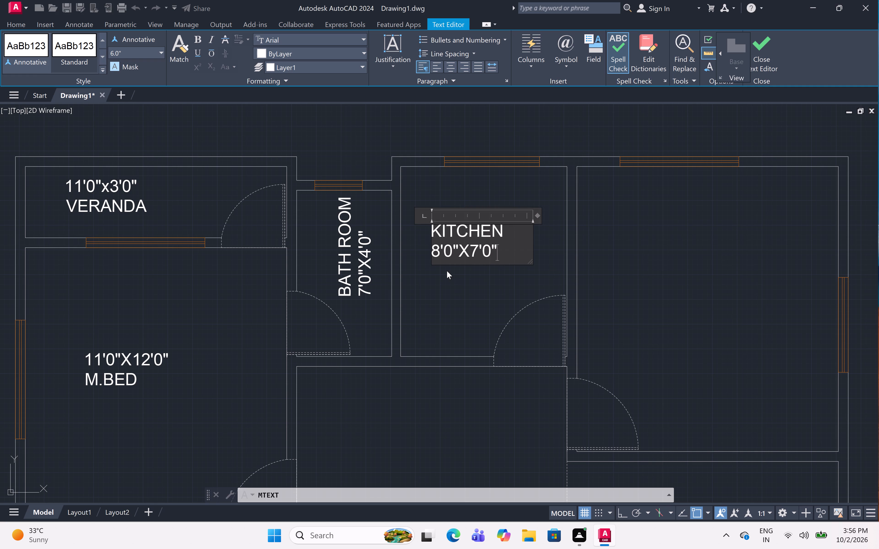
left_click(447, 271)
Rotate the KITCHEN label 90 degrees counterclockwise about a point on its text, with Ortho on, so it reads vertically.
left_click_drag(427, 211, 427, 213)
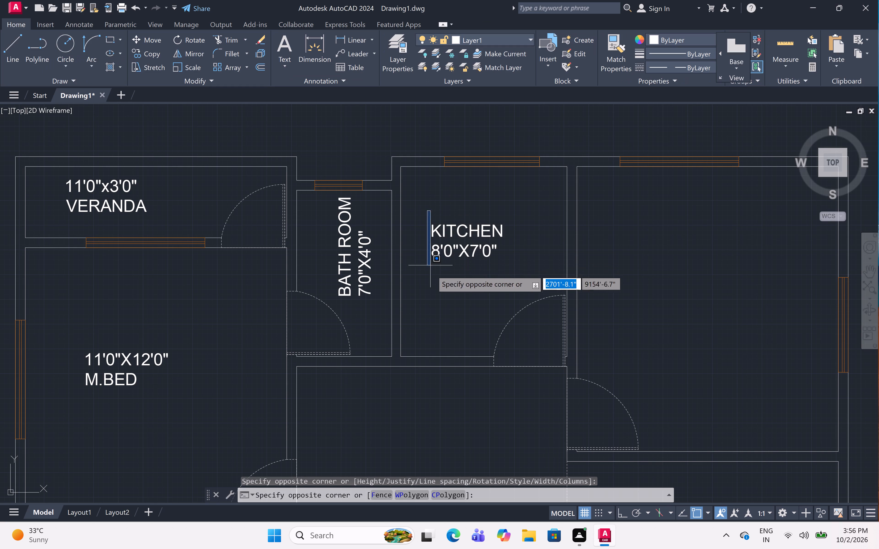
left_click(520, 270)
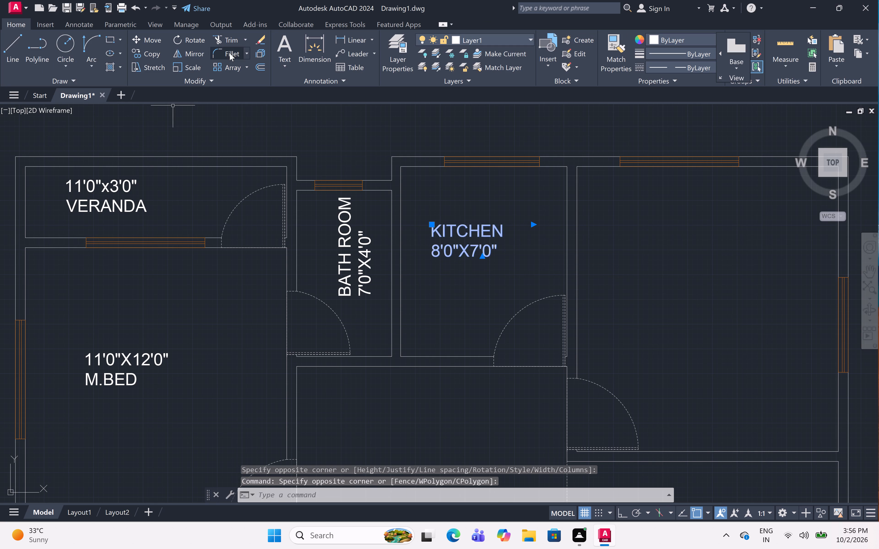
left_click(195, 39)
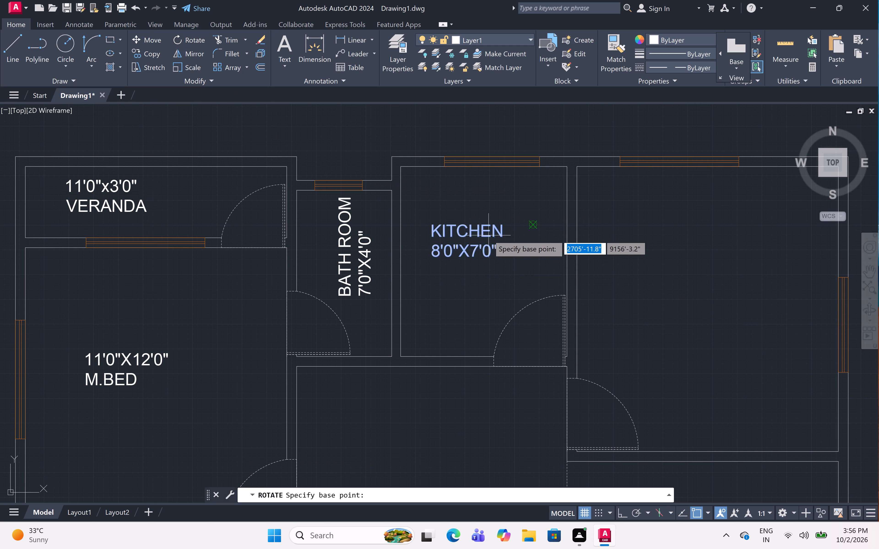
left_click(486, 230)
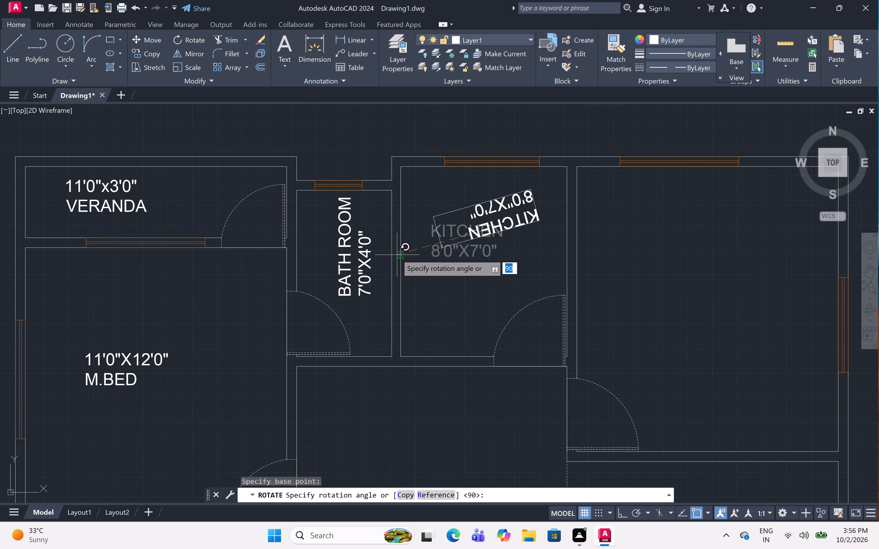
key("F8")
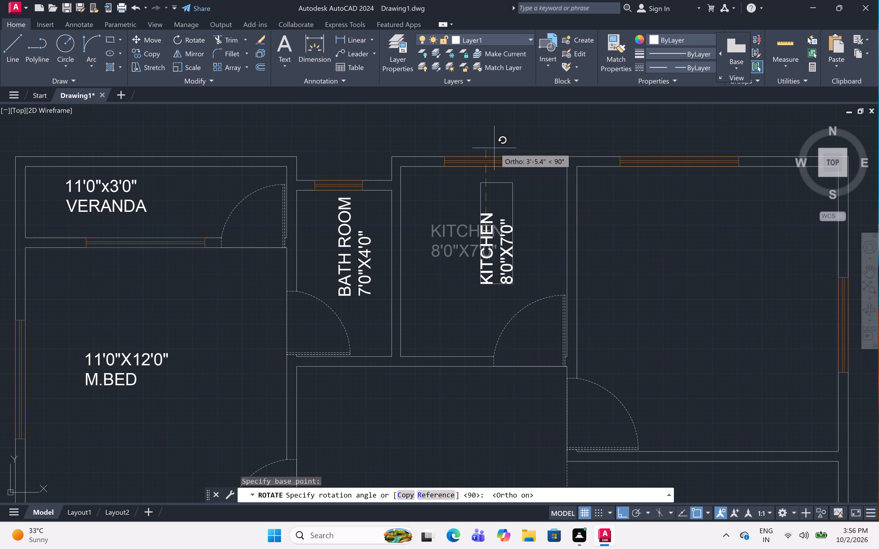
left_click(494, 148)
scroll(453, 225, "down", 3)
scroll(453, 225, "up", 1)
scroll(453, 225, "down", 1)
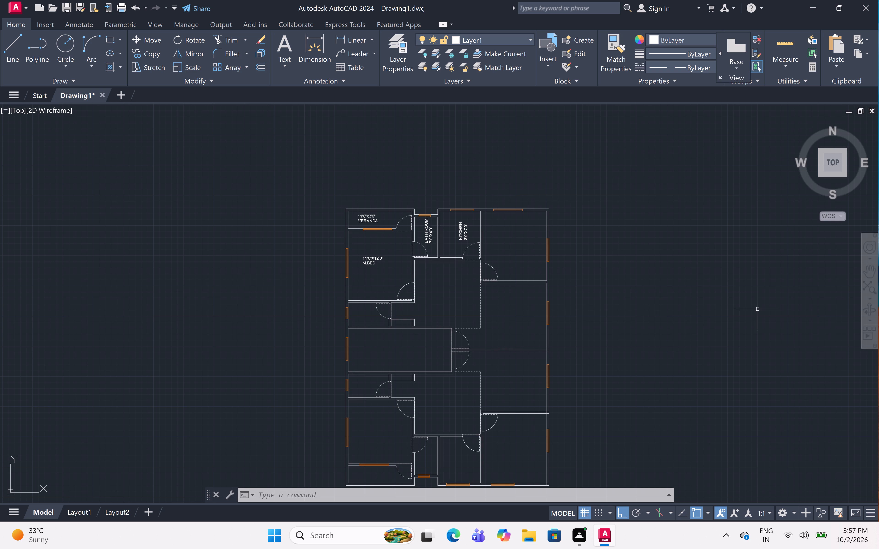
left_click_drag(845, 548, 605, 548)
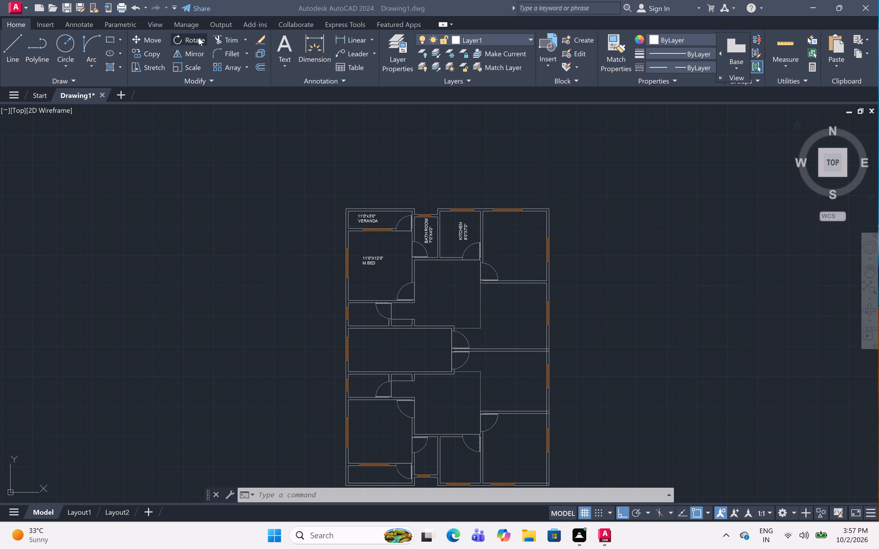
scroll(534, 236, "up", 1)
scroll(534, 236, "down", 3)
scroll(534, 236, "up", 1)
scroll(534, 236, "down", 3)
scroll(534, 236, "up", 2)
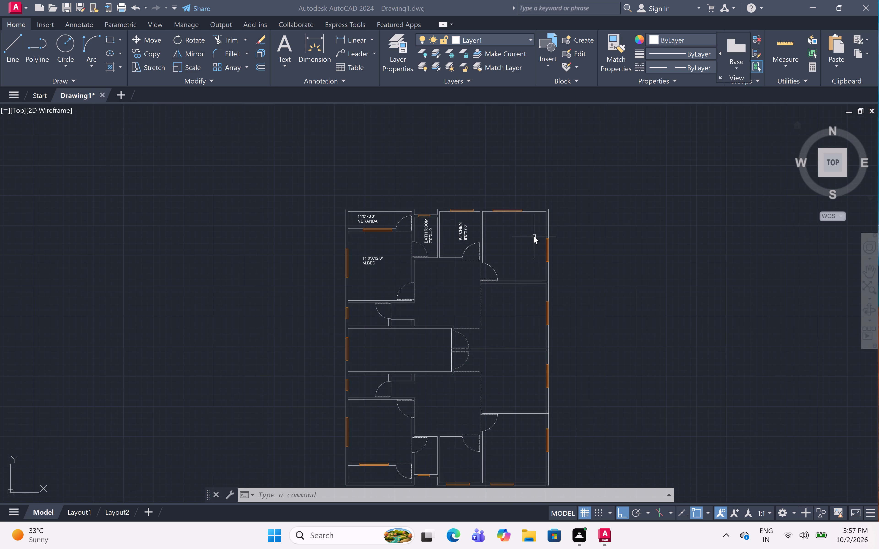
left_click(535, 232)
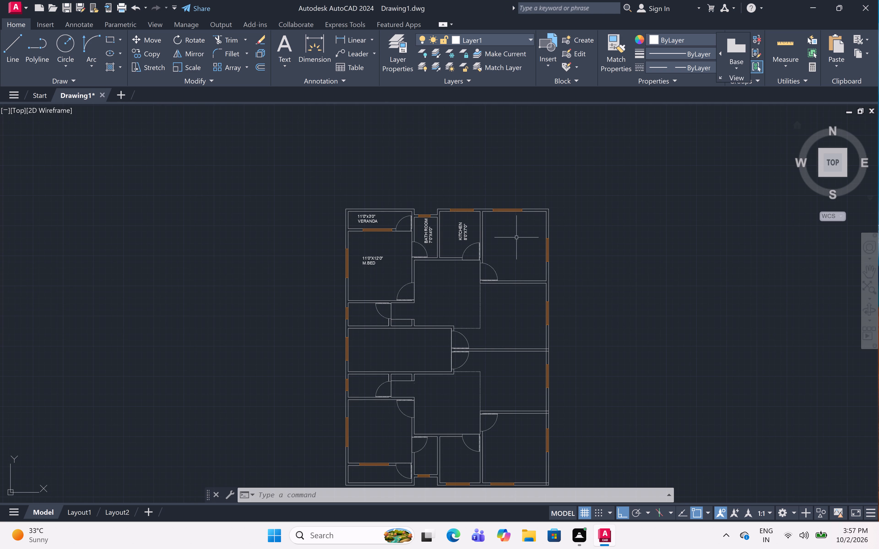
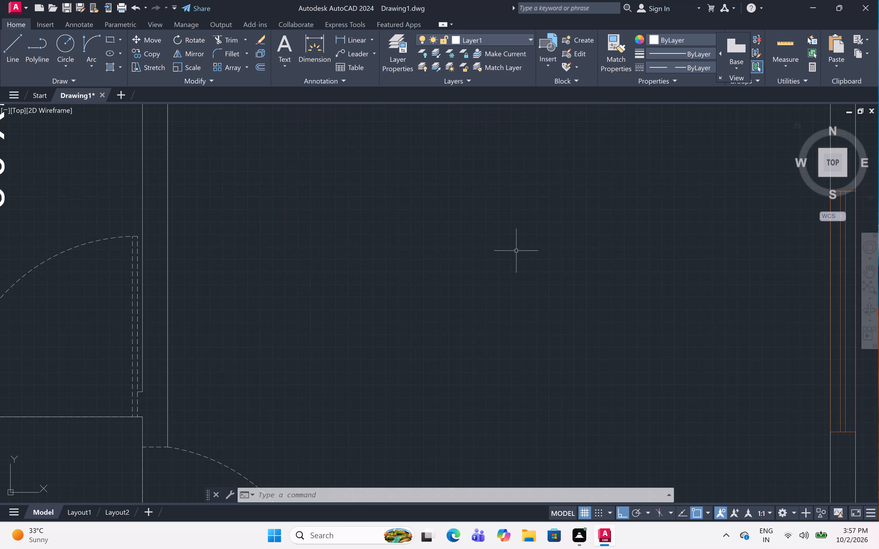
Label the corner room just right of the kitchen with two-line multiline text reading 11'0"X12'0" and C.BED.
scroll(520, 273, "down", 2)
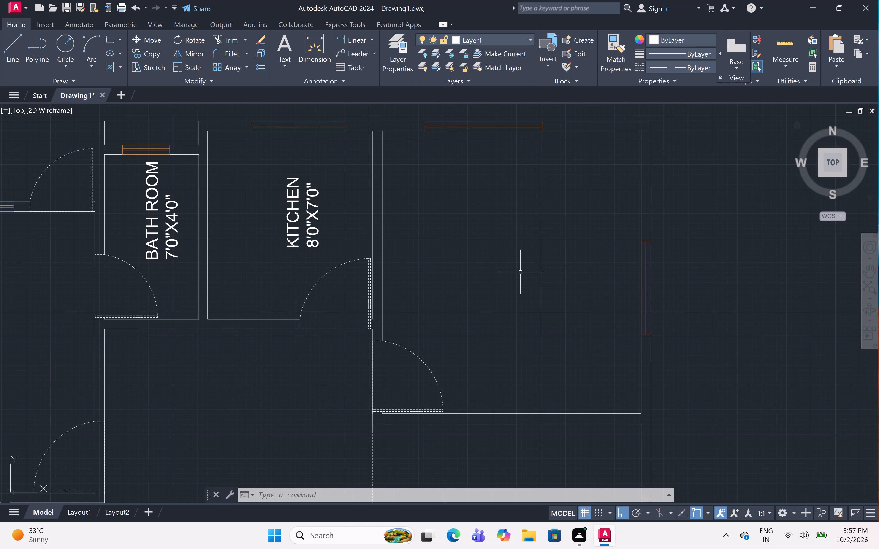
type("MT")
key("space")
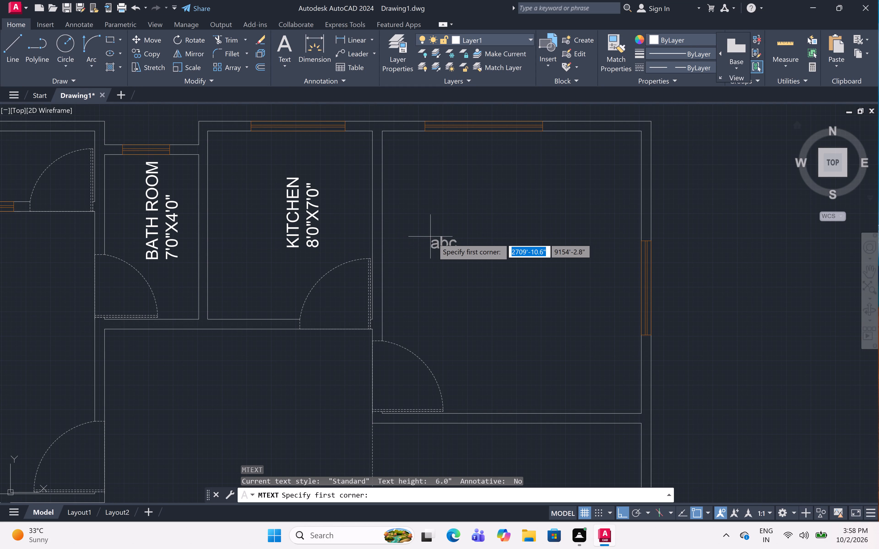
left_click(444, 237)
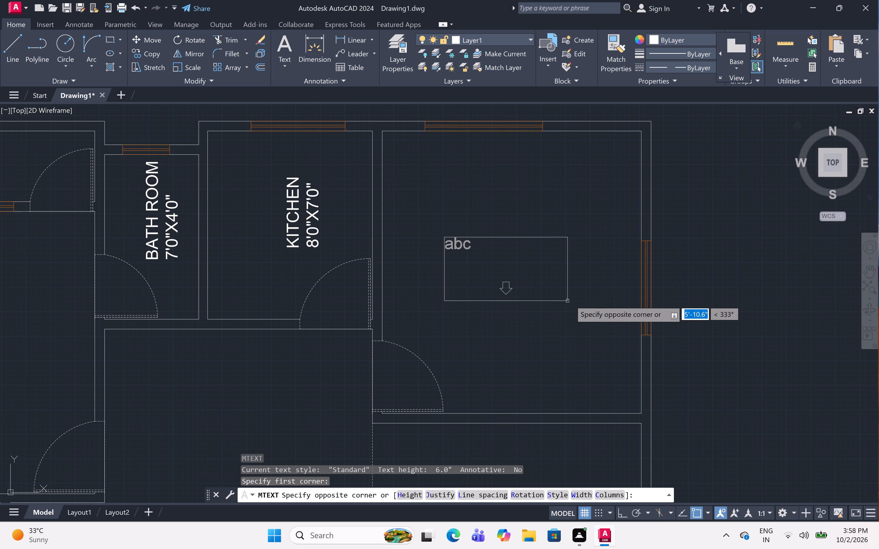
left_click(579, 301)
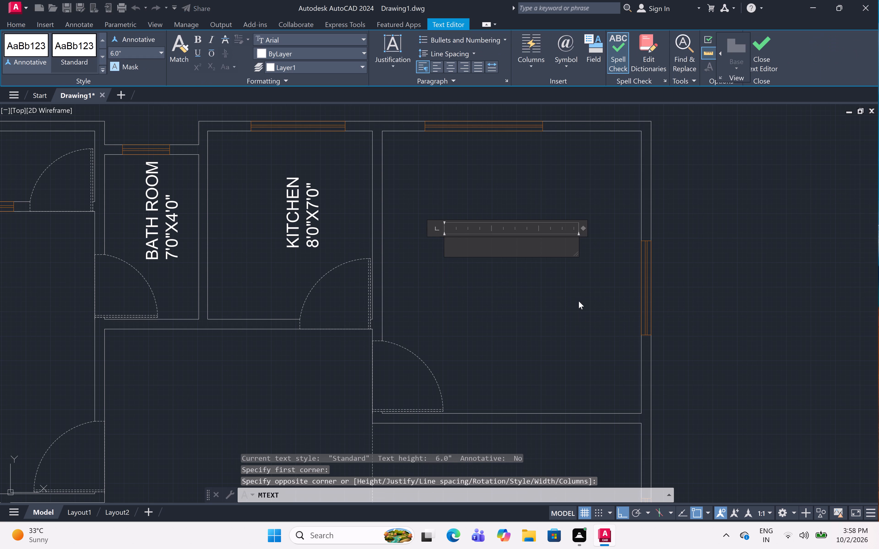
type("11")
type("'0\"")
type("X12")
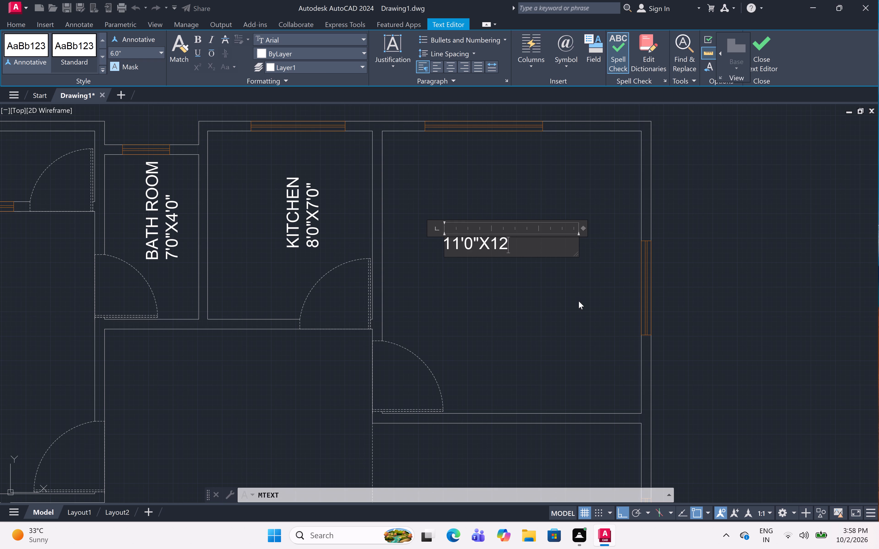
type("'0\"")
key("Return")
key("c")
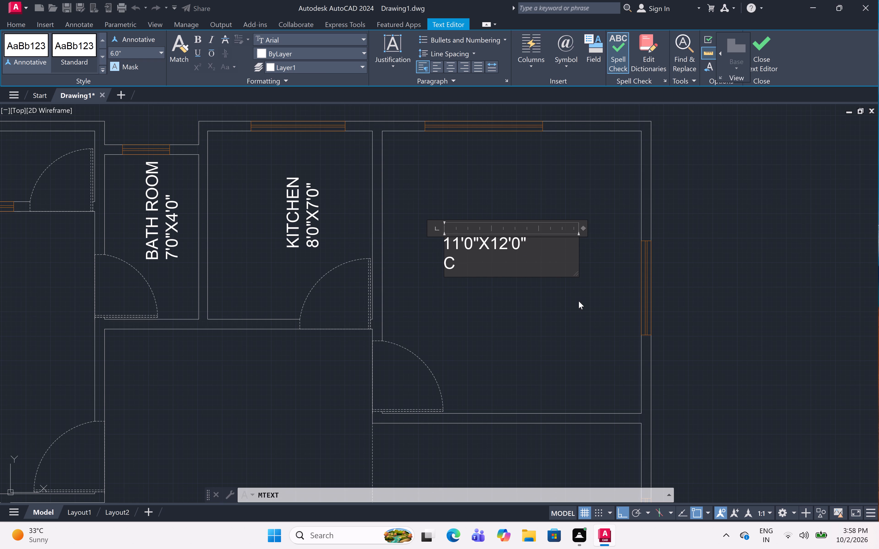
key("period")
type("BED")
left_click(486, 285)
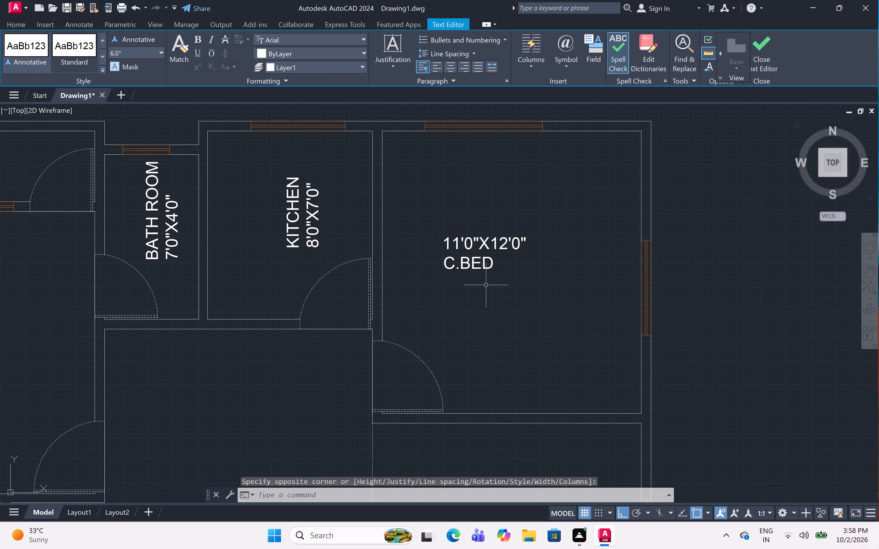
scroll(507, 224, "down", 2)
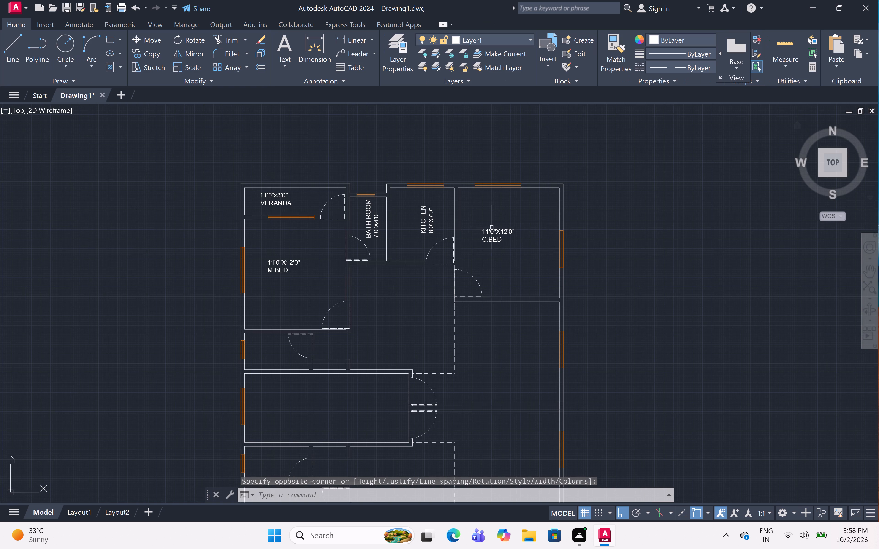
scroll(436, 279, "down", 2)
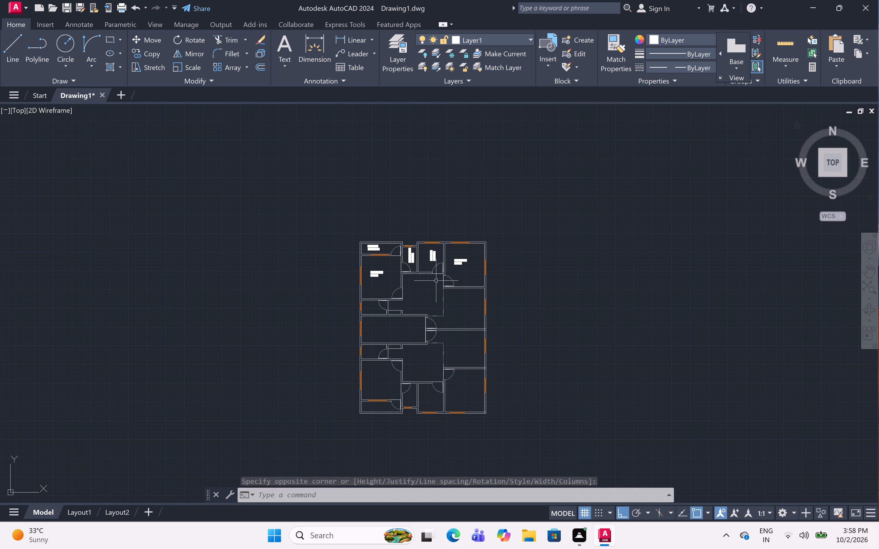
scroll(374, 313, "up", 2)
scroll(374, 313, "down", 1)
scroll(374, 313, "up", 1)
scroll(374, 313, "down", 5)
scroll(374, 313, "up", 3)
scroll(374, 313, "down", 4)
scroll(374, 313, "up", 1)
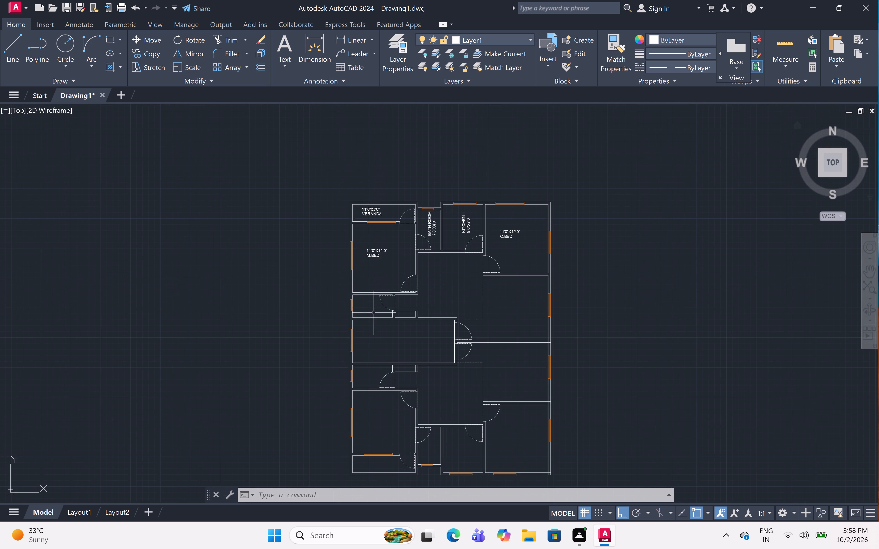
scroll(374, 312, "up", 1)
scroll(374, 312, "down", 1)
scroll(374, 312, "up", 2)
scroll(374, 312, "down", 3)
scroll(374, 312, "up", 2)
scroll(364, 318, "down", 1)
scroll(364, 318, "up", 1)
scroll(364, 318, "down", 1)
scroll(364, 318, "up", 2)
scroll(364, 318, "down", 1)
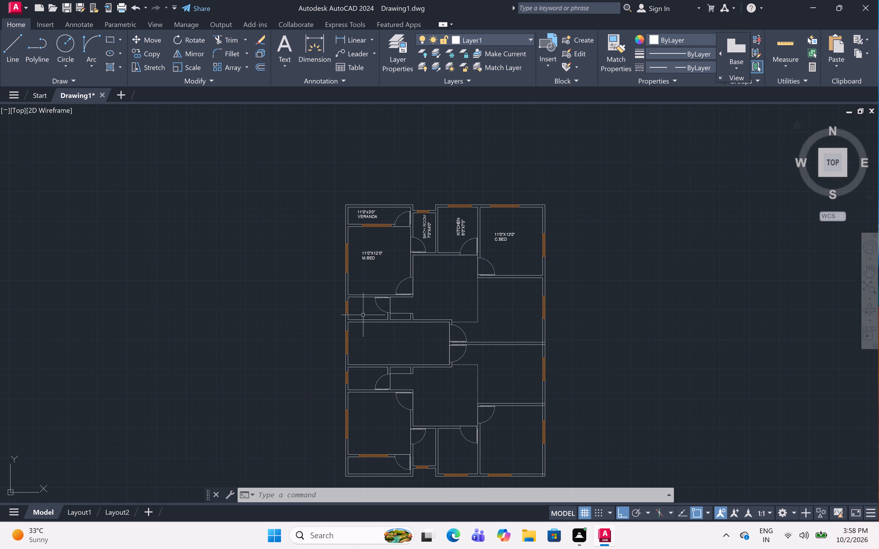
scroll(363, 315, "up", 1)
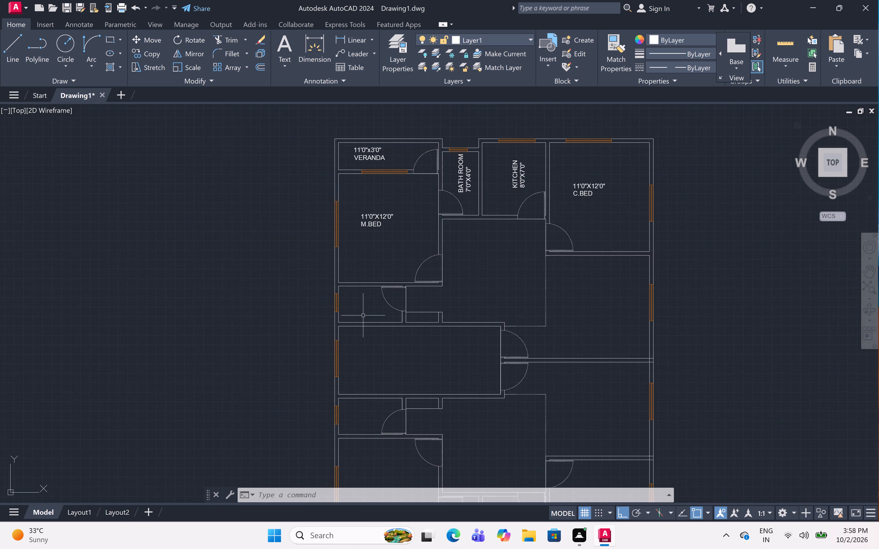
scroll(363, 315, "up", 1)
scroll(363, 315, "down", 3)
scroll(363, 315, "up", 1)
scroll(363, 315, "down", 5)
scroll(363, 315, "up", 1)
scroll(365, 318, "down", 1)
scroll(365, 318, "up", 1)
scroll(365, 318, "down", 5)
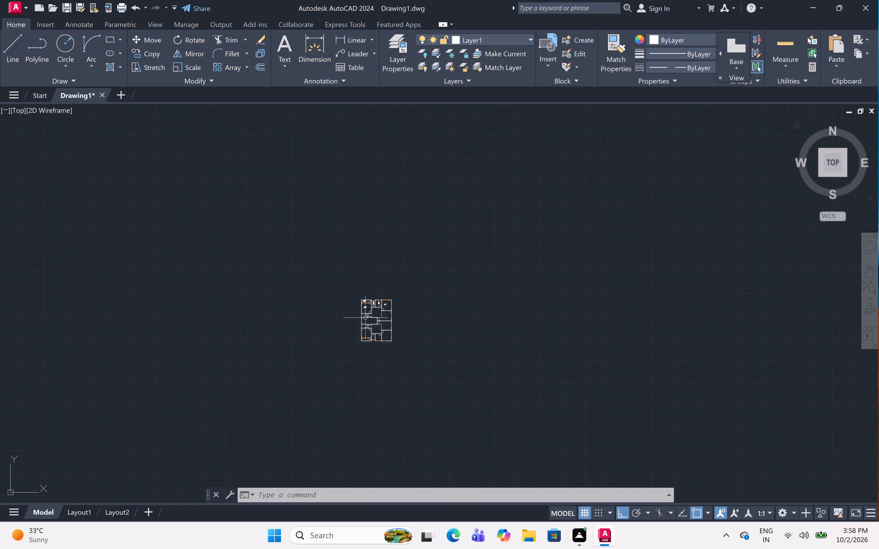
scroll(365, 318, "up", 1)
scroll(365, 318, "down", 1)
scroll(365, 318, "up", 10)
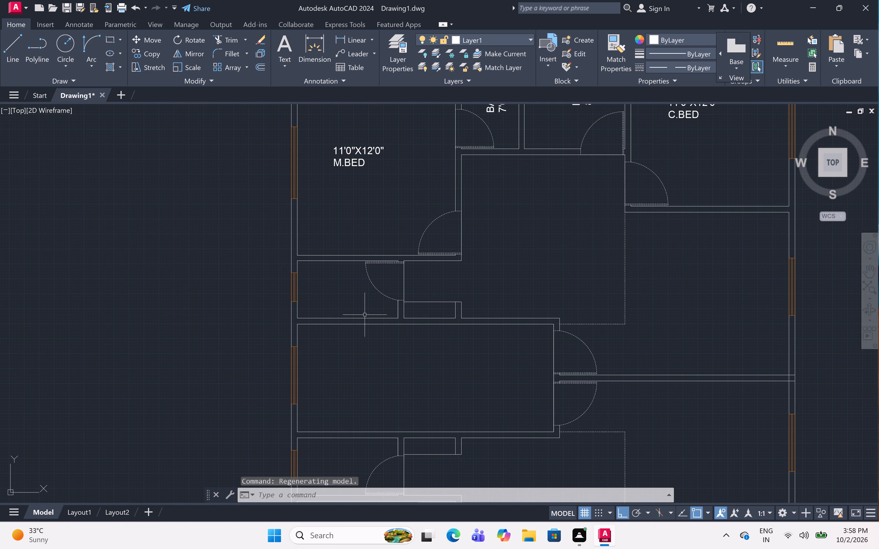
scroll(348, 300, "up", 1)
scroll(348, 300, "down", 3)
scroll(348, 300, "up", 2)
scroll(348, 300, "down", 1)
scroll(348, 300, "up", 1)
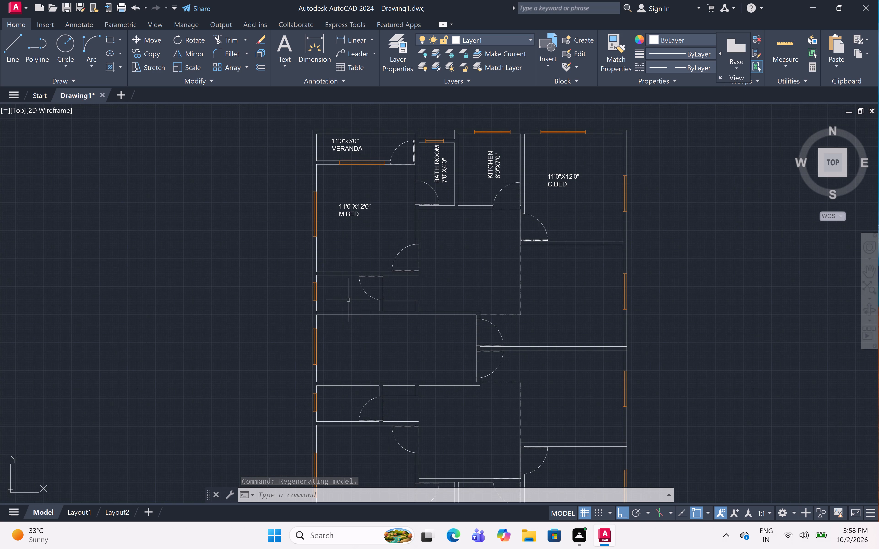
Label the small room just below M.BED with multiline text reading 7'0"X4'0" and, on a new line, BATH ROOM.
scroll(349, 308, "up", 1)
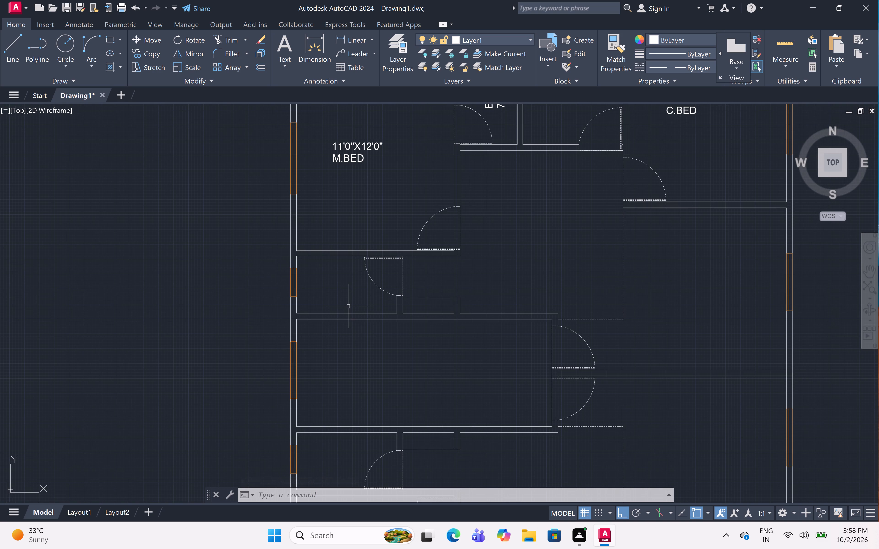
type("MT")
key("space")
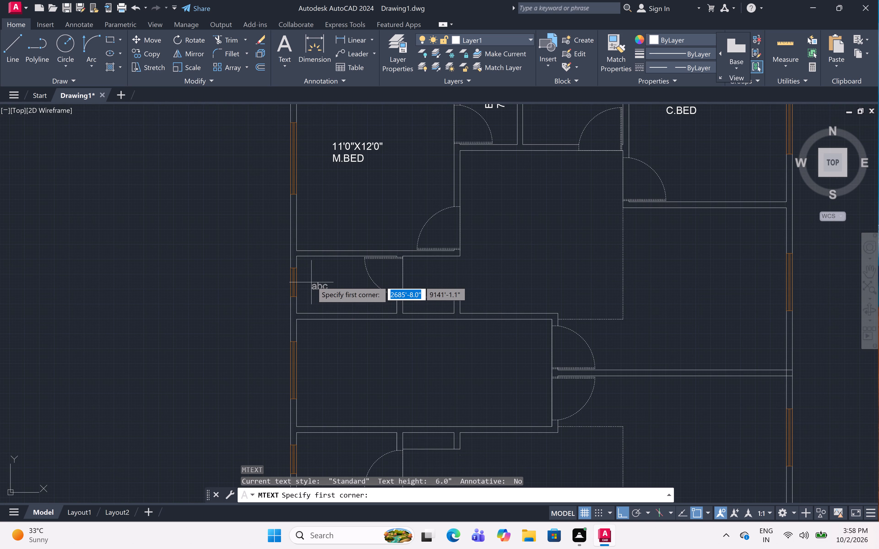
scroll(312, 281, "up", 4)
left_click(300, 251)
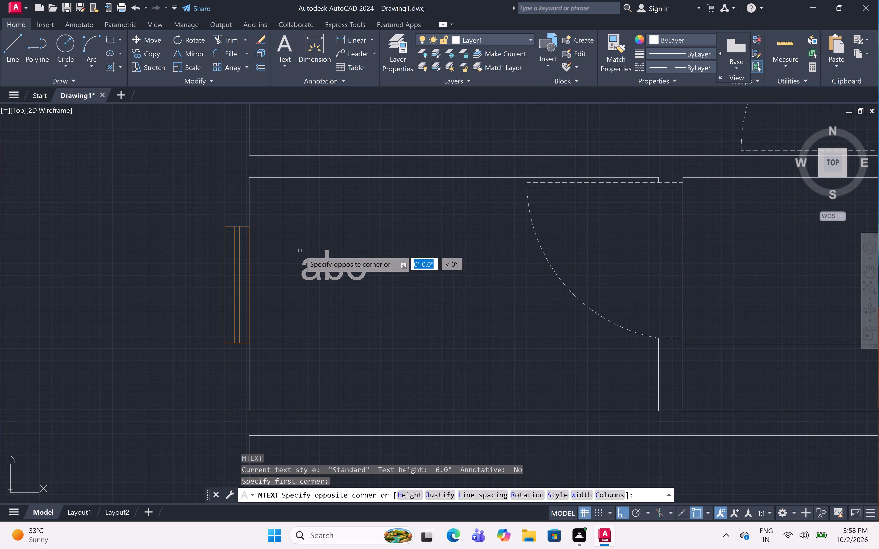
left_click(520, 373)
key("7")
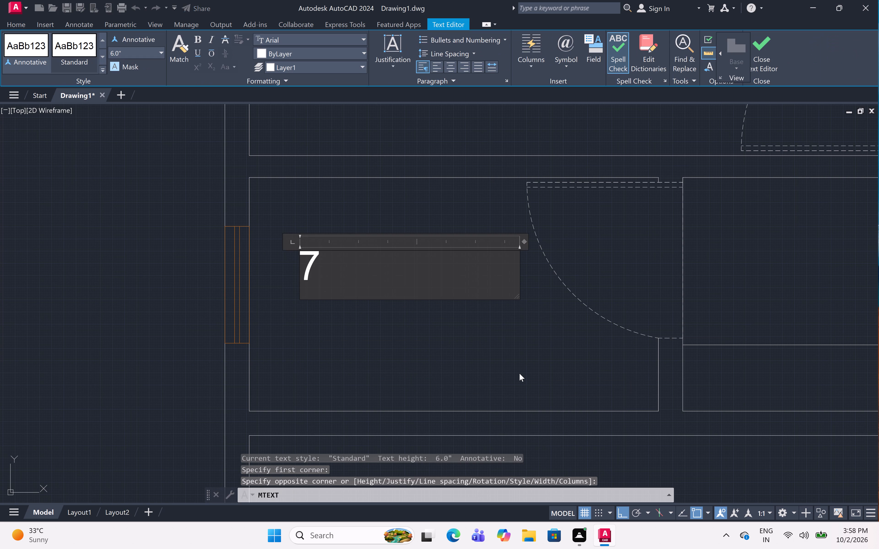
type("'0\"")
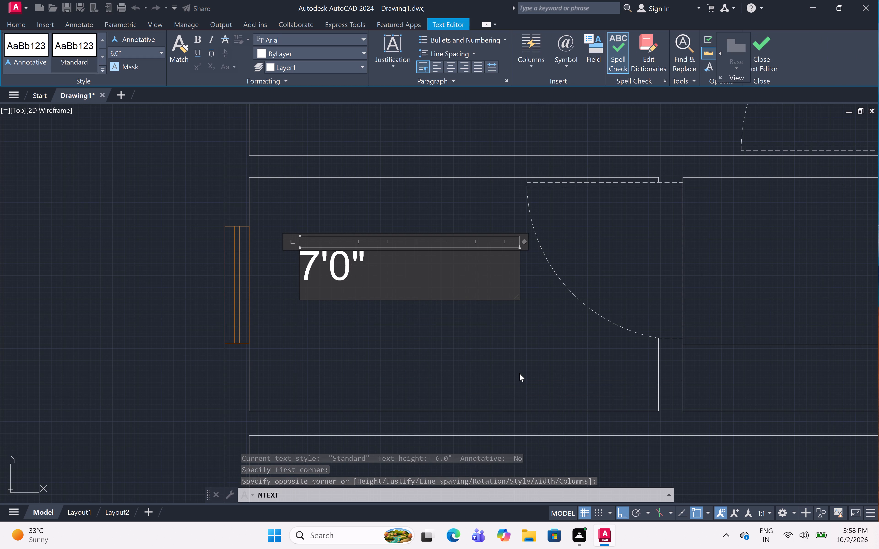
key("x")
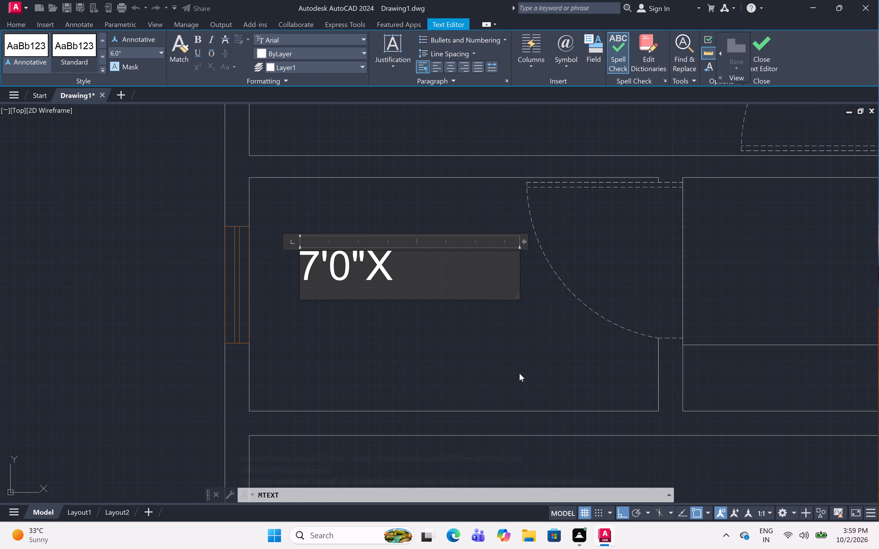
key("4")
type("'0")
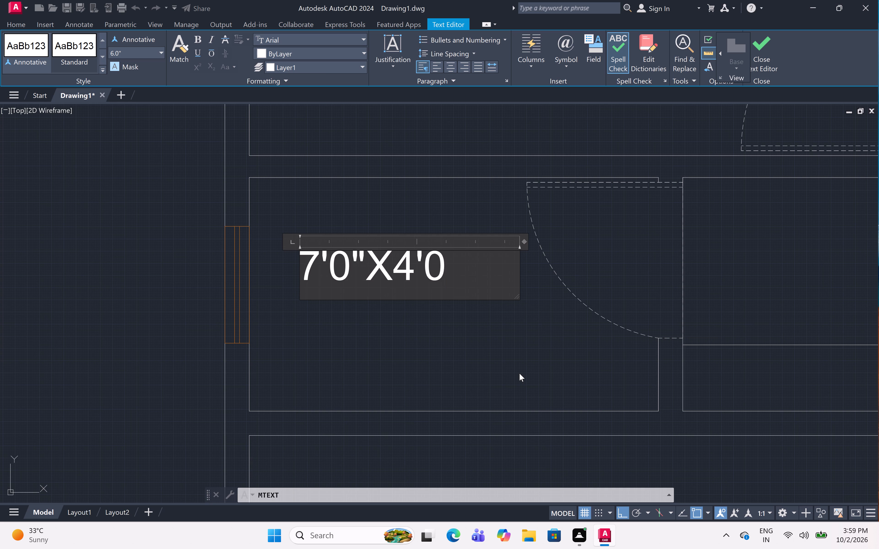
key("shift+quotedbl")
key("Return")
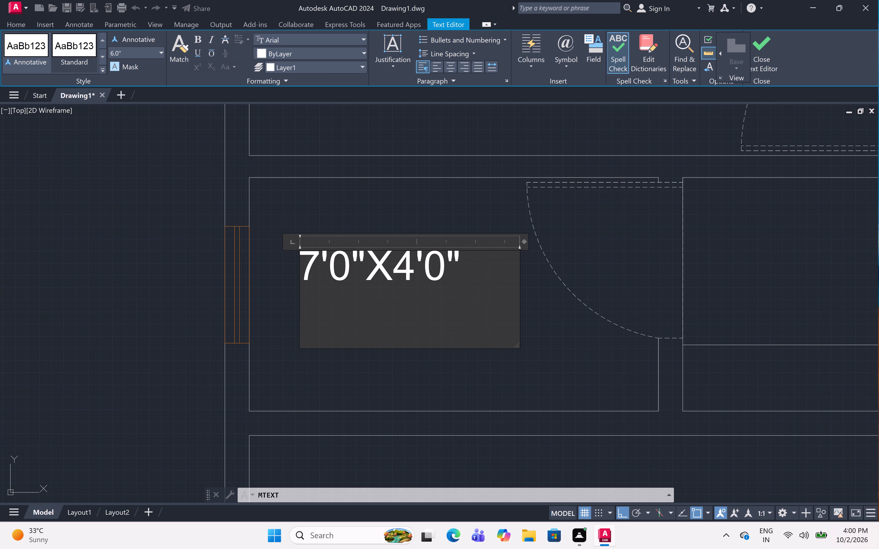
key("b")
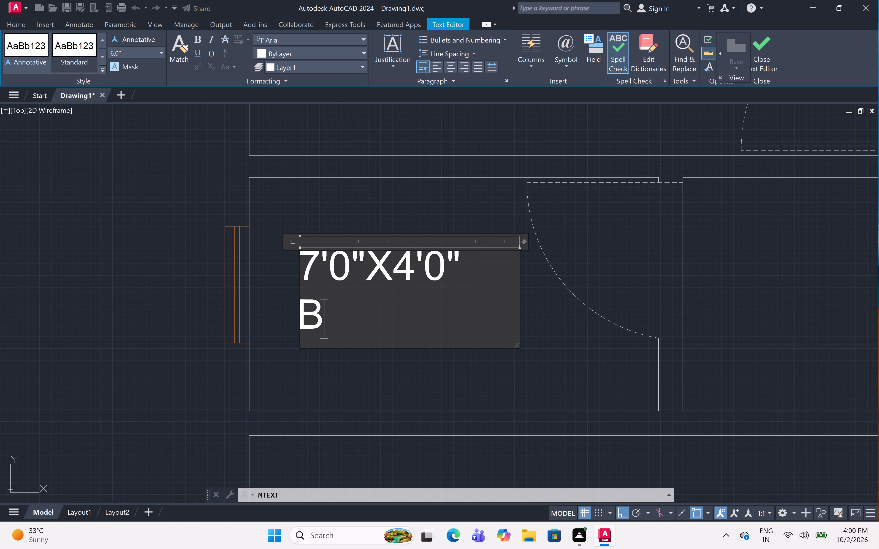
type("ATH")
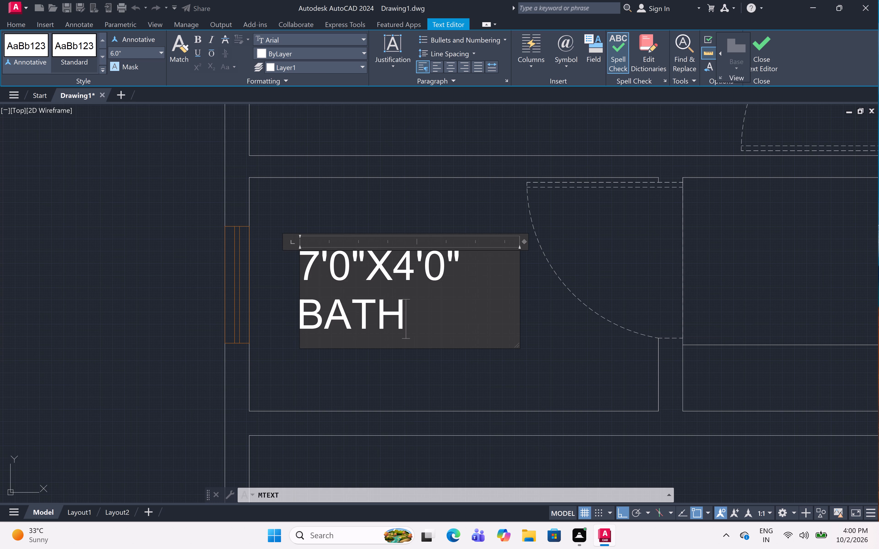
key("space")
type("ROO")
key("m")
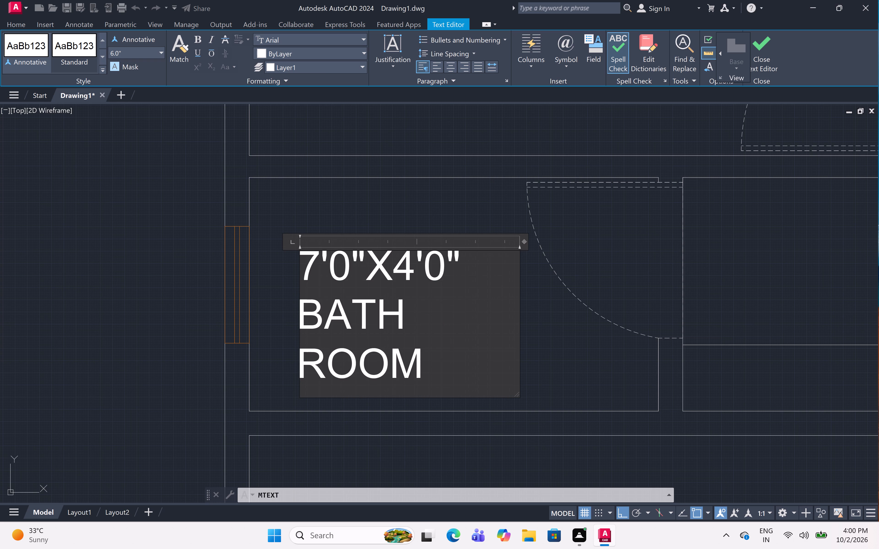
left_click(537, 344)
Widen the text frame of the BATH ROOM label below M.BED to the door-side wall so BATH ROOM fits on one line.
left_click(320, 318)
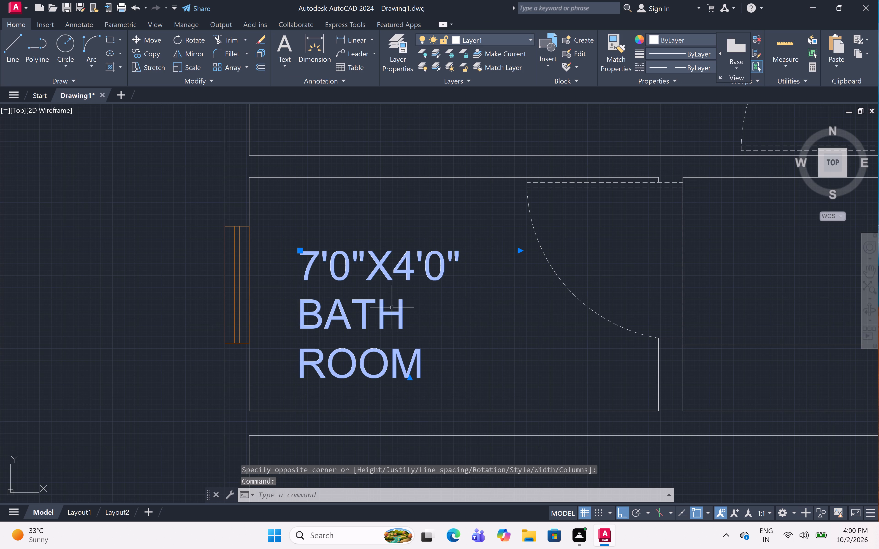
left_click(521, 250)
left_click(684, 239)
scroll(597, 244, "down", 2)
scroll(597, 244, "up", 1)
scroll(597, 244, "down", 1)
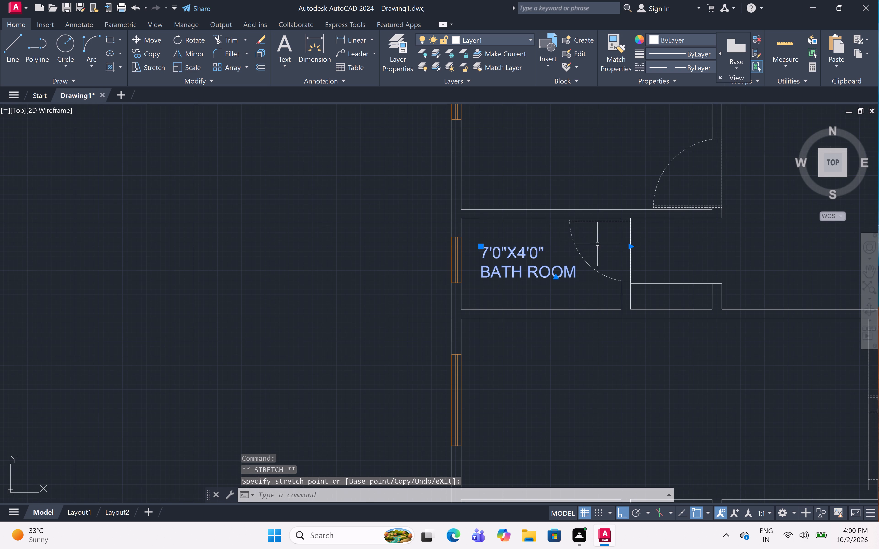
scroll(578, 275, "down", 2)
scroll(578, 275, "up", 3)
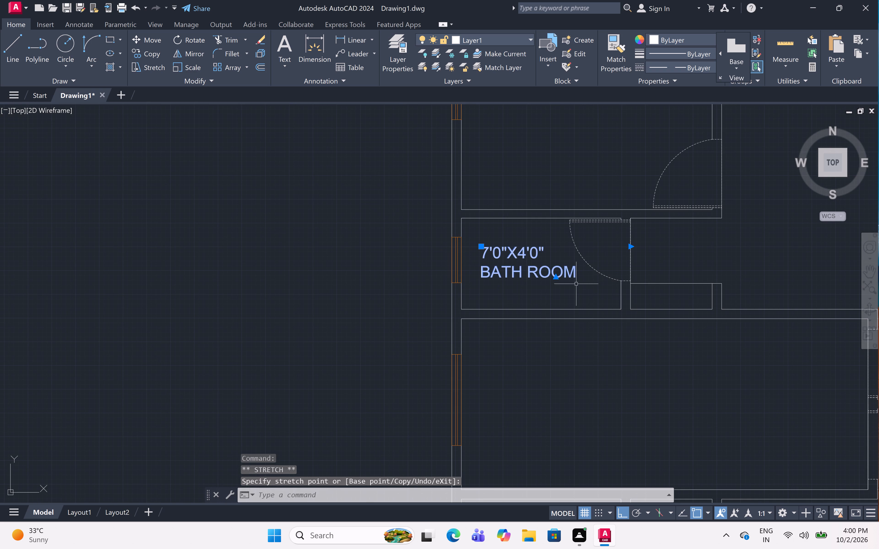
key("Escape")
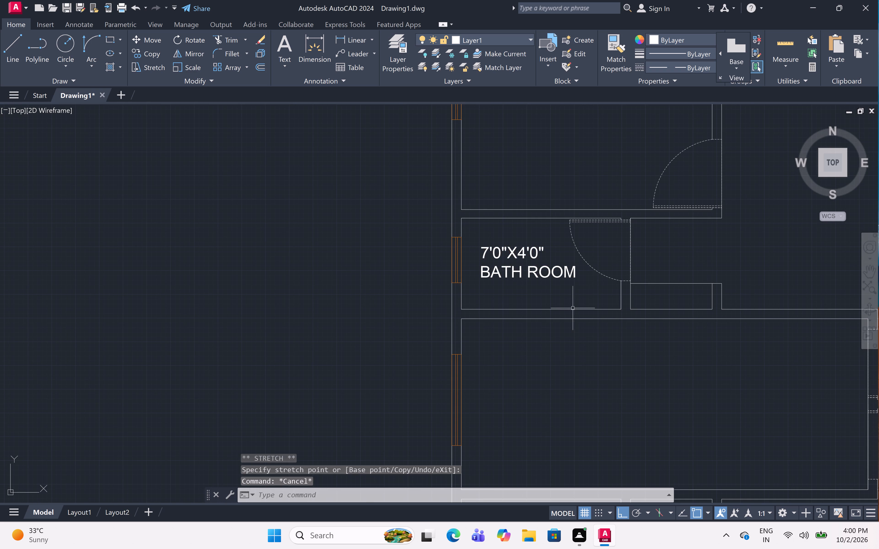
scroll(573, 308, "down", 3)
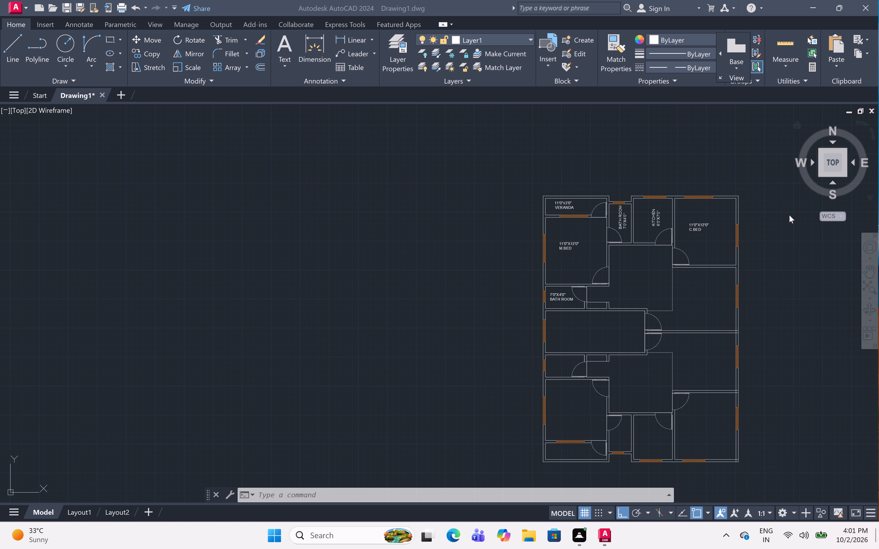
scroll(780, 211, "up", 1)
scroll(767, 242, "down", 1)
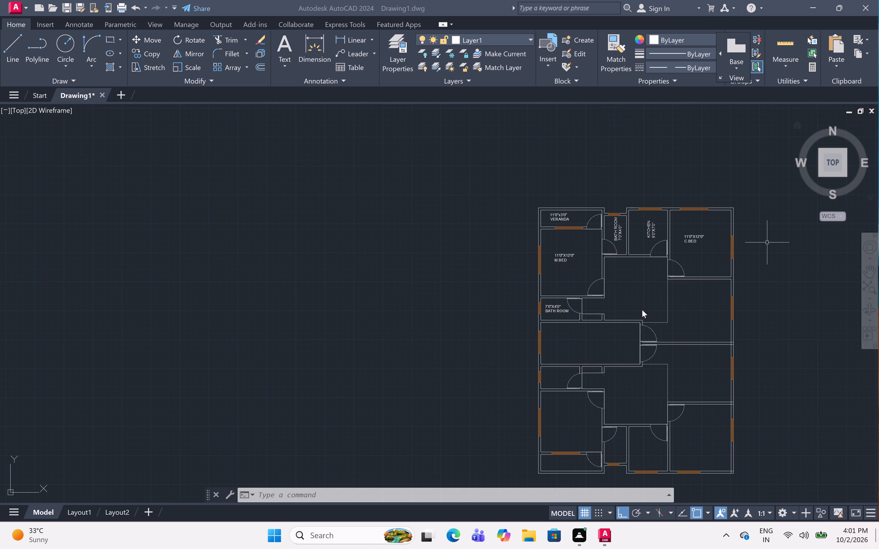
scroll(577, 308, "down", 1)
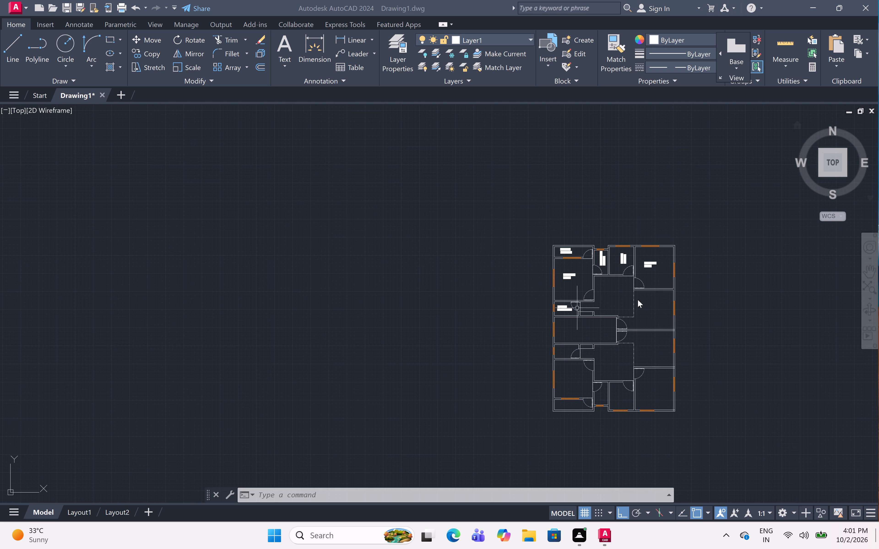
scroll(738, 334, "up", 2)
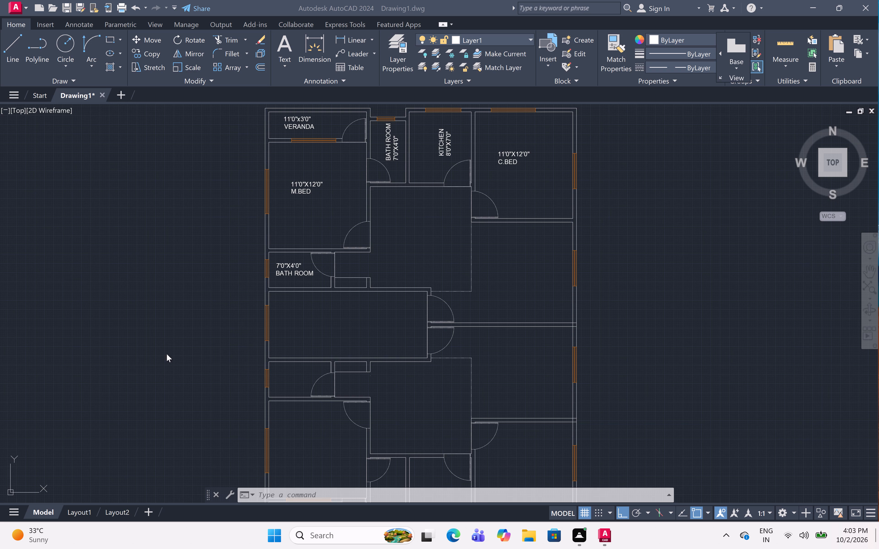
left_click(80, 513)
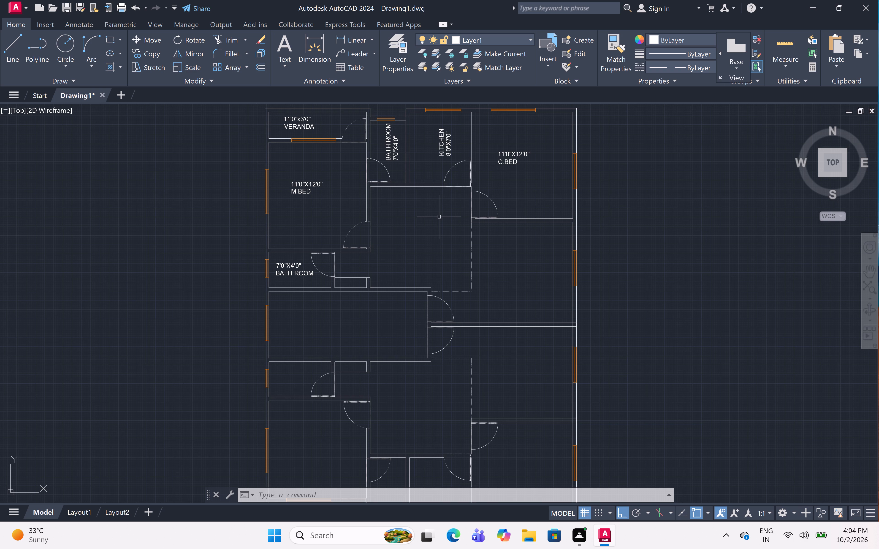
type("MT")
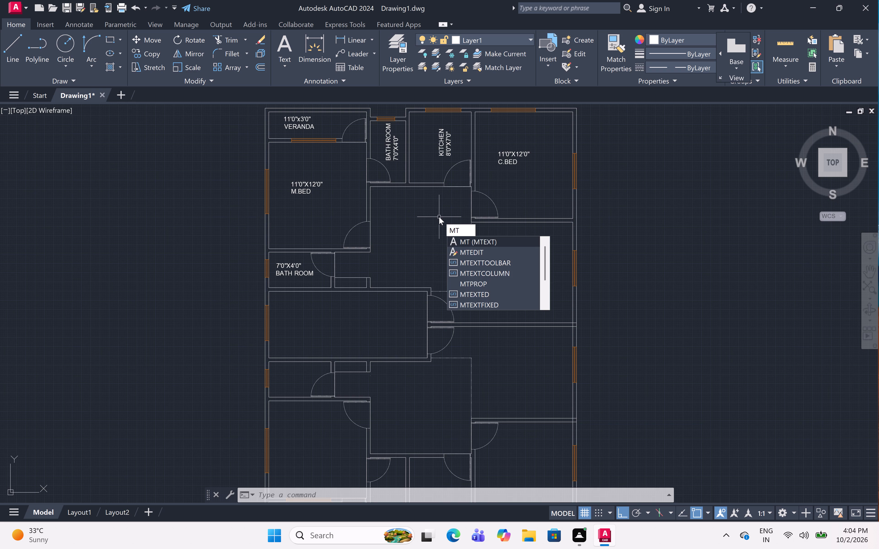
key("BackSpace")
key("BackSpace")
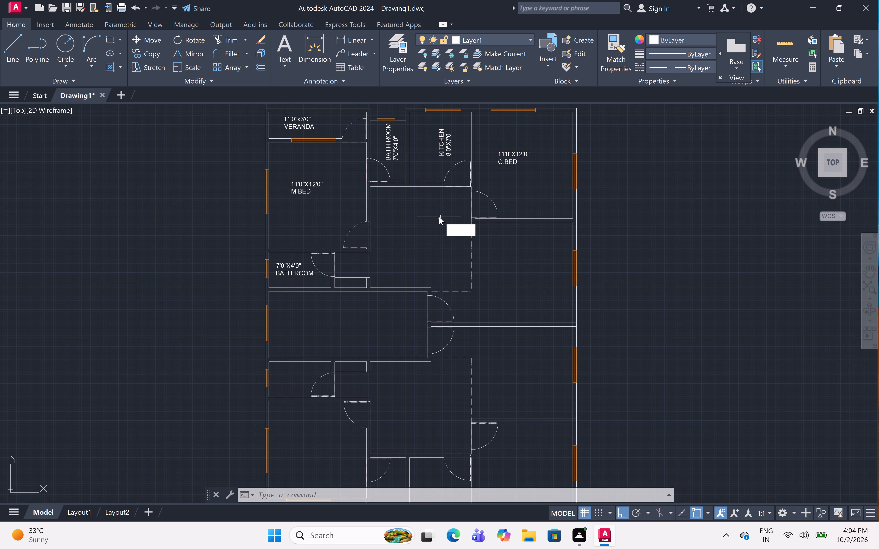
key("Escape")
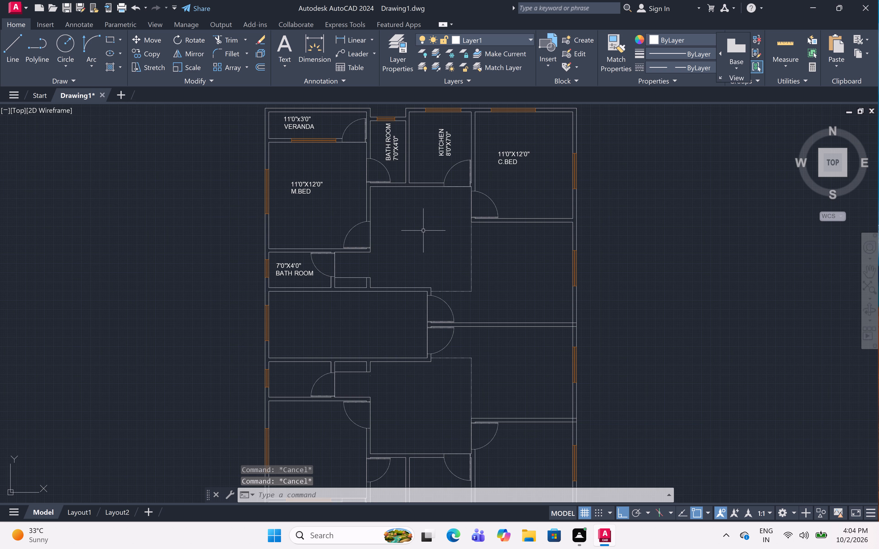
Label the central space just below the kitchen with two-line multiline text reading 11'5"X11'0" and, slightly indented, DINNING.
type("MT")
key("space")
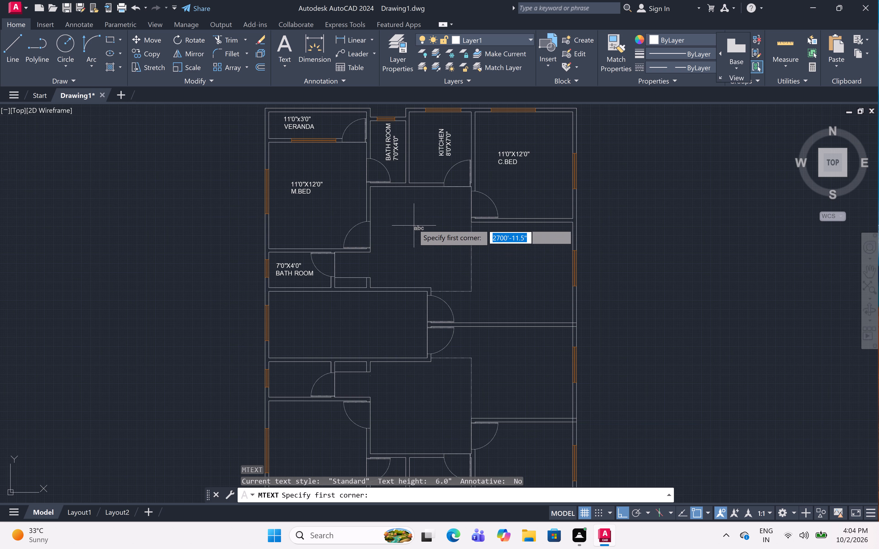
left_click(402, 219)
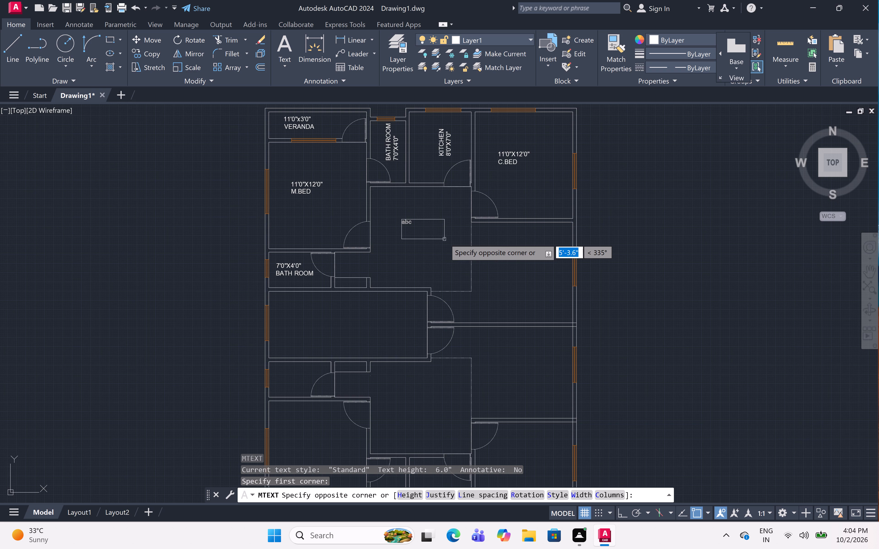
left_click_drag(446, 238, 444, 238)
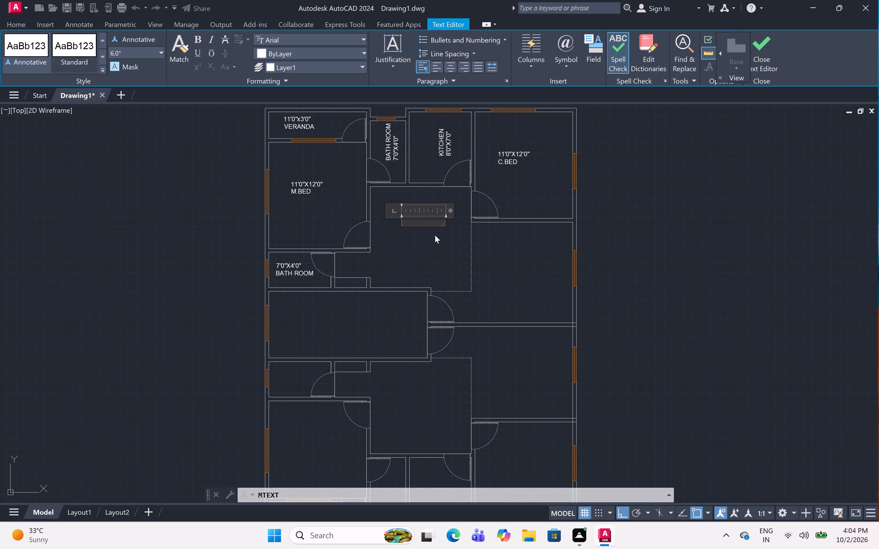
type("11'5")
key("shift+quotedbl")
key("x")
type("11")
type("'0\"")
key("Return")
key("space")
key("space")
type("DINNING")
left_click(402, 240)
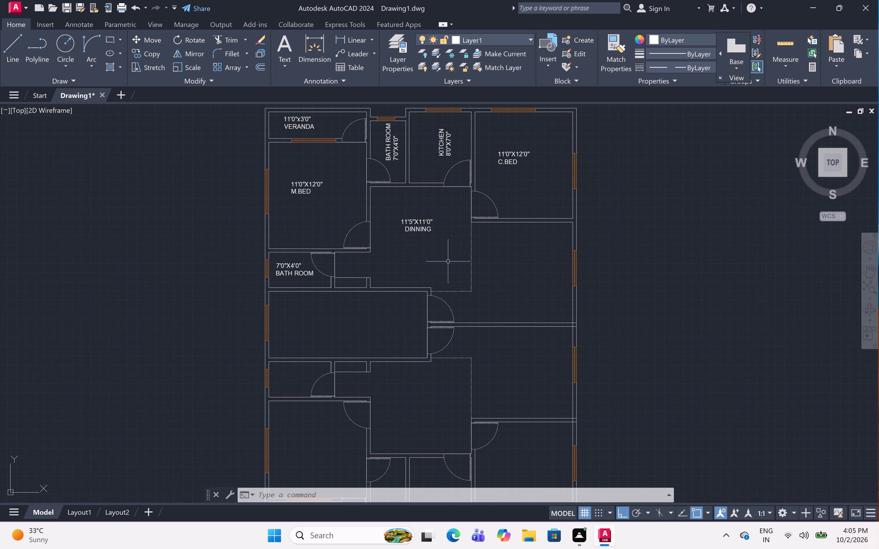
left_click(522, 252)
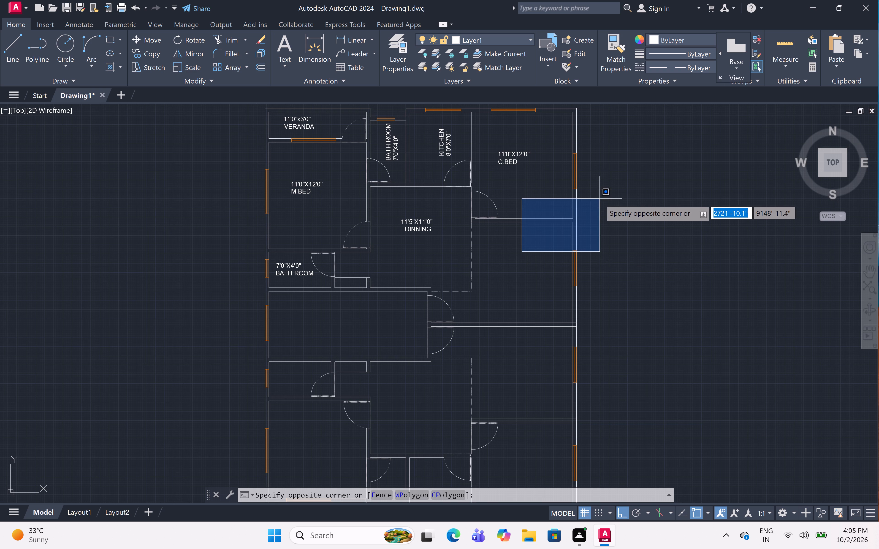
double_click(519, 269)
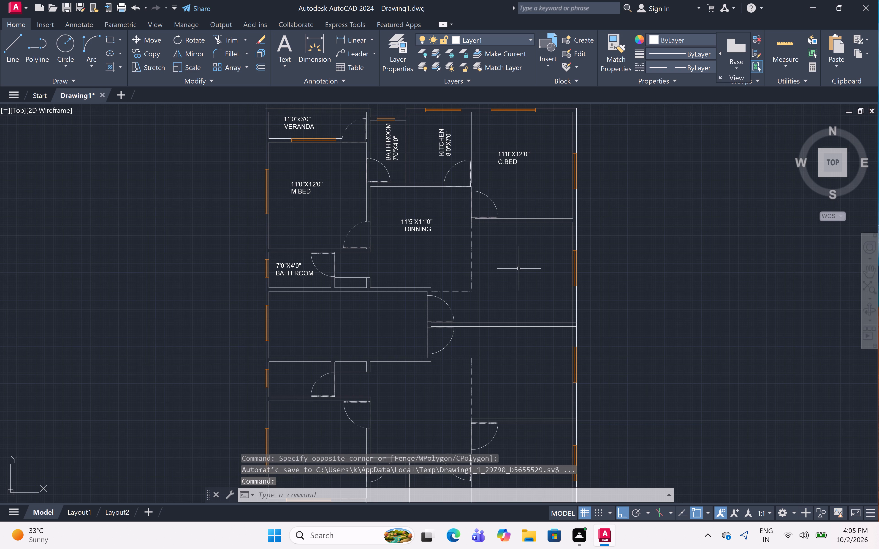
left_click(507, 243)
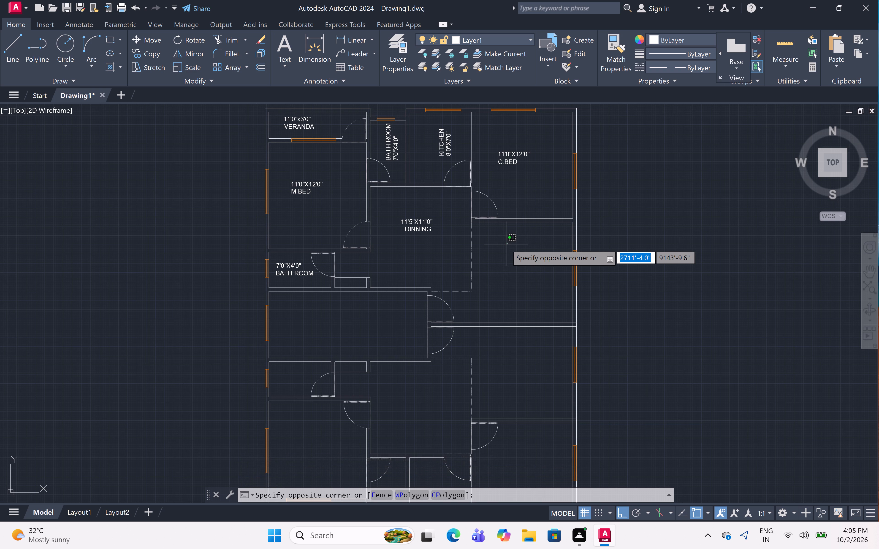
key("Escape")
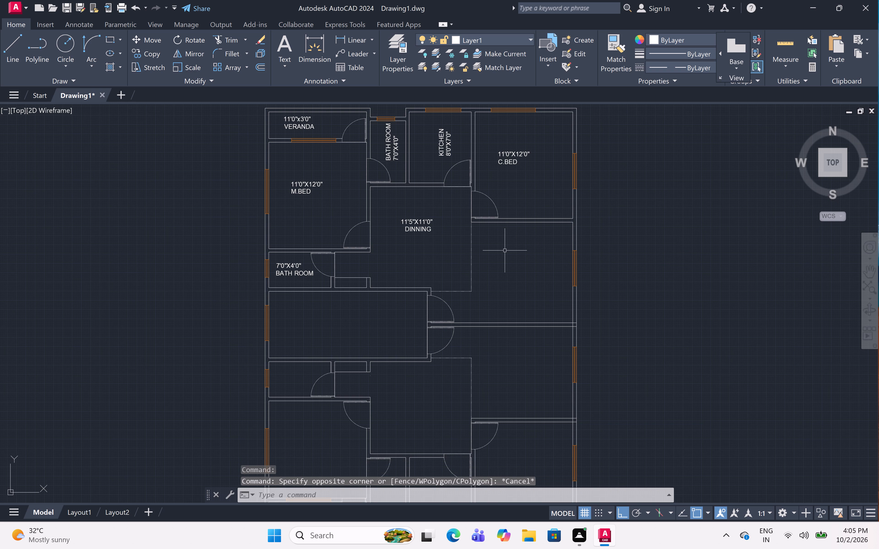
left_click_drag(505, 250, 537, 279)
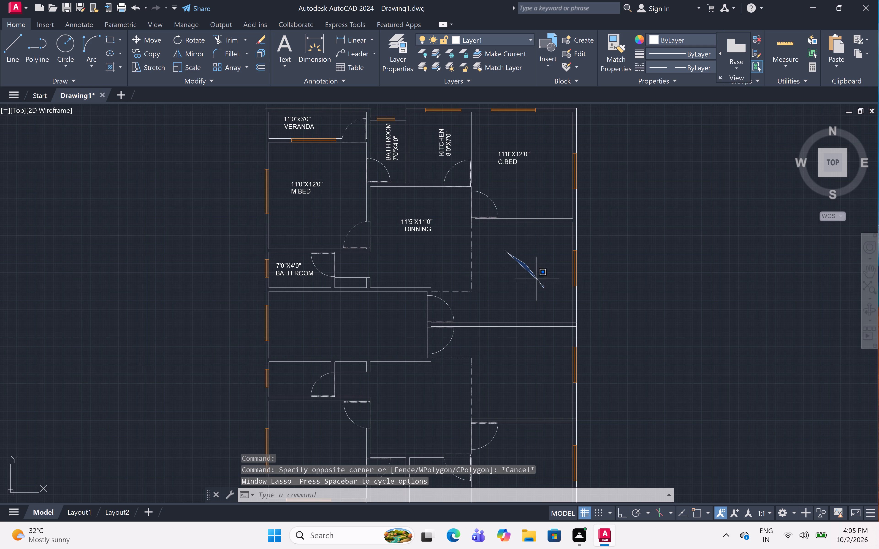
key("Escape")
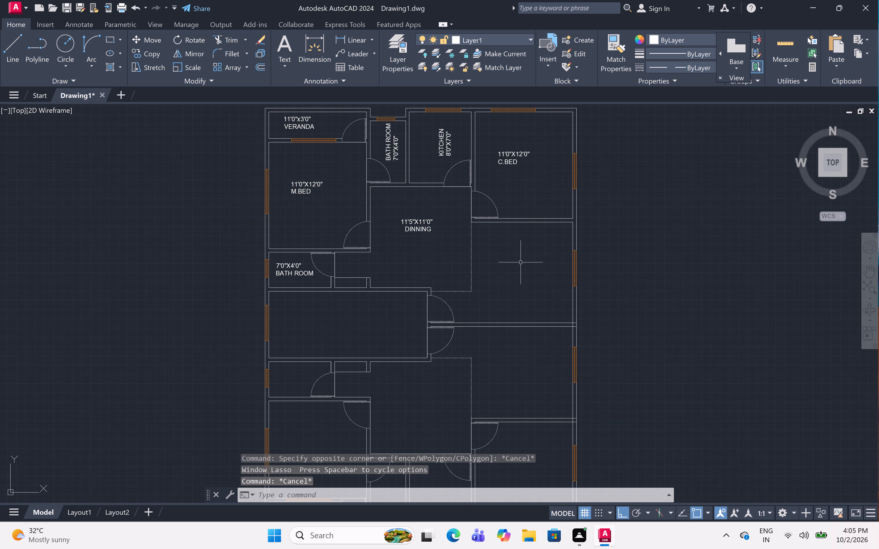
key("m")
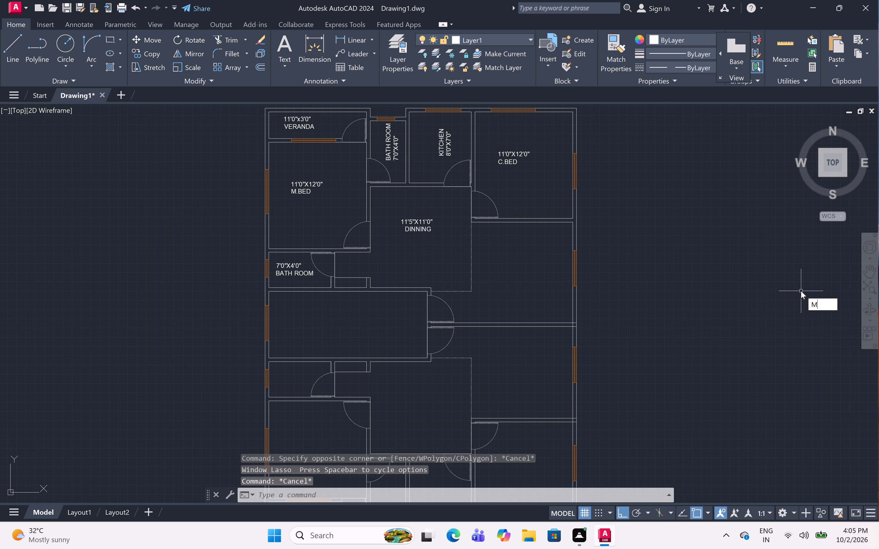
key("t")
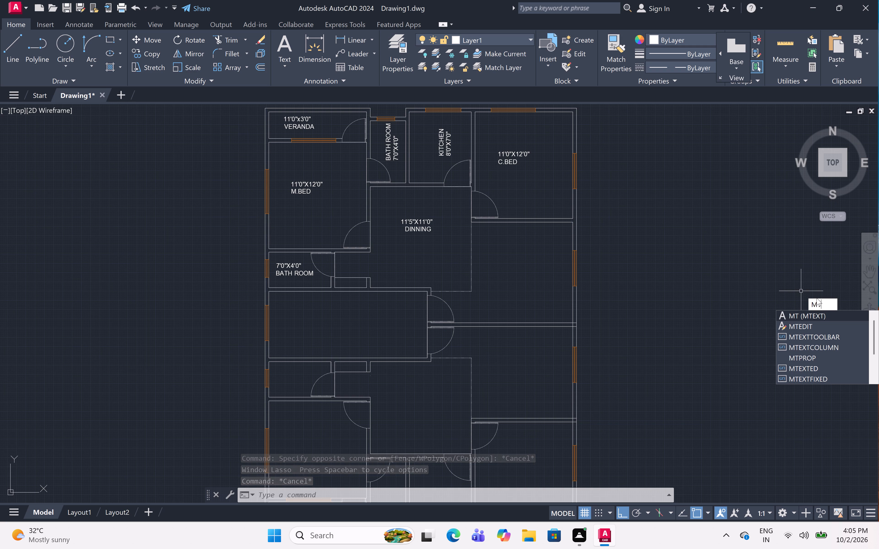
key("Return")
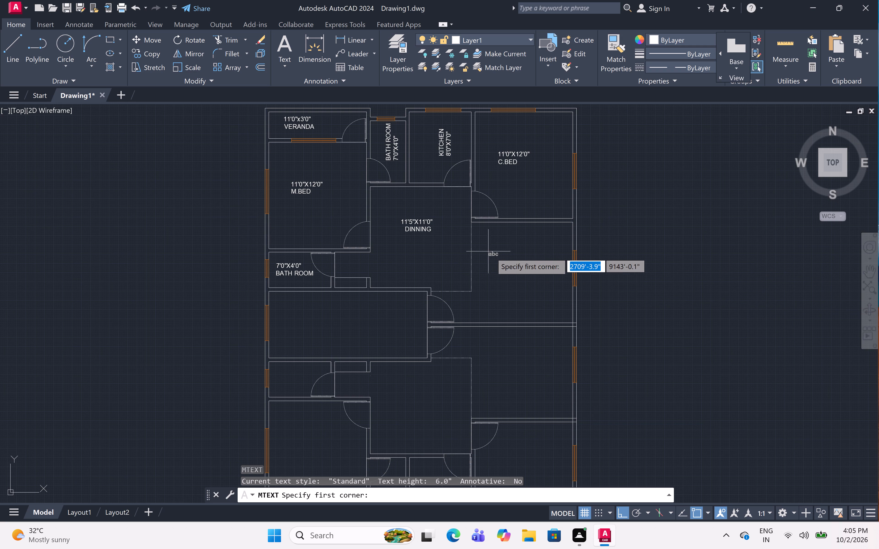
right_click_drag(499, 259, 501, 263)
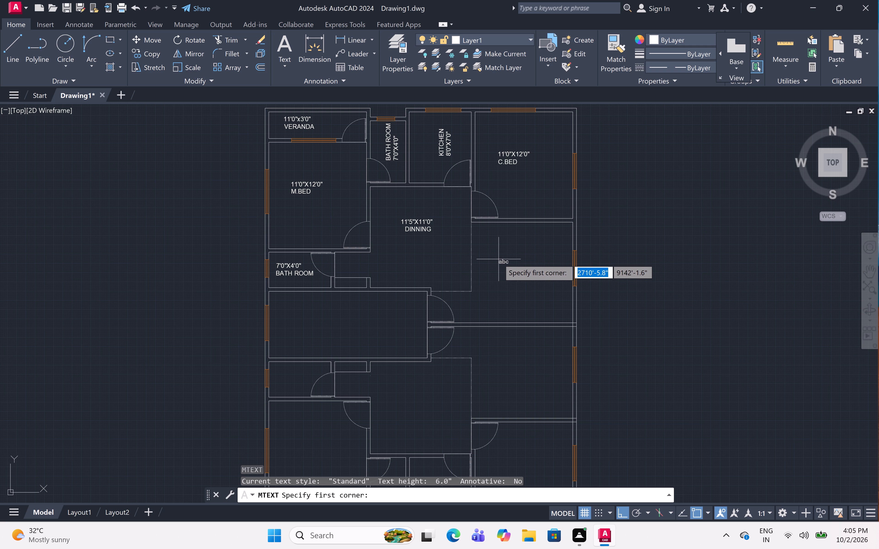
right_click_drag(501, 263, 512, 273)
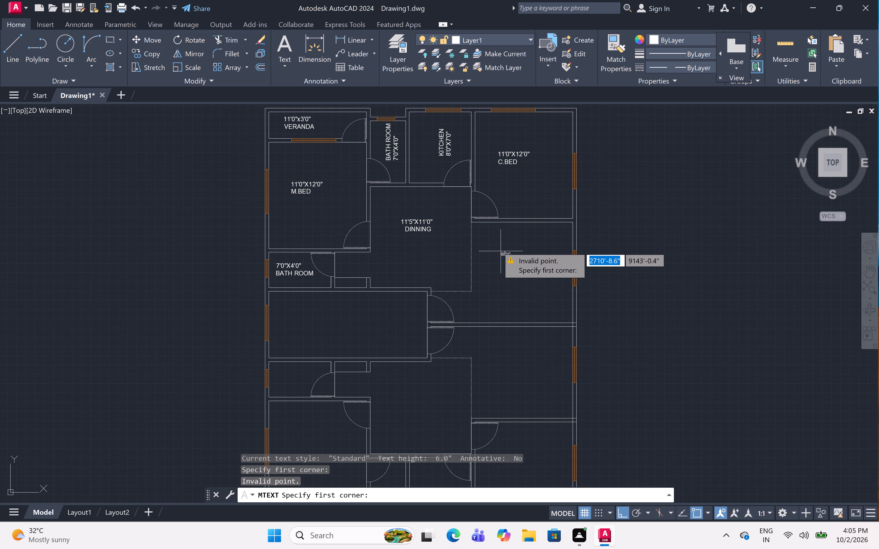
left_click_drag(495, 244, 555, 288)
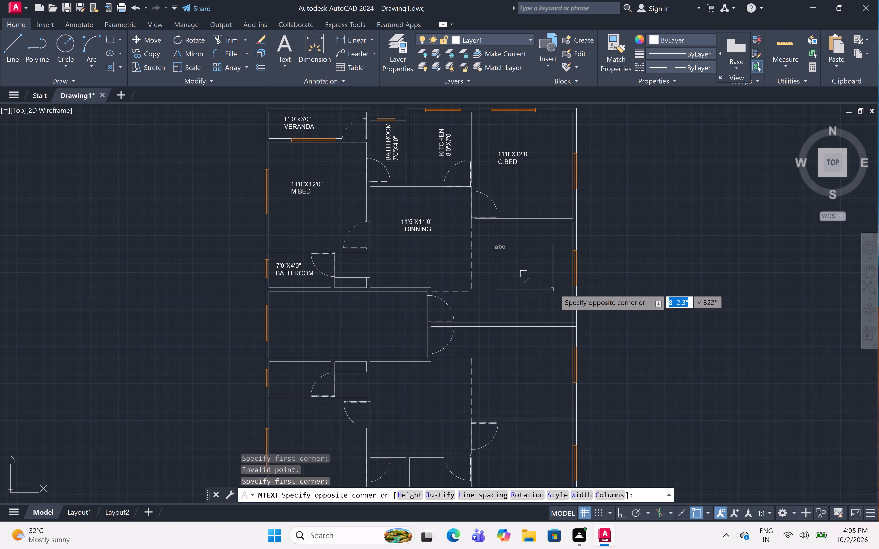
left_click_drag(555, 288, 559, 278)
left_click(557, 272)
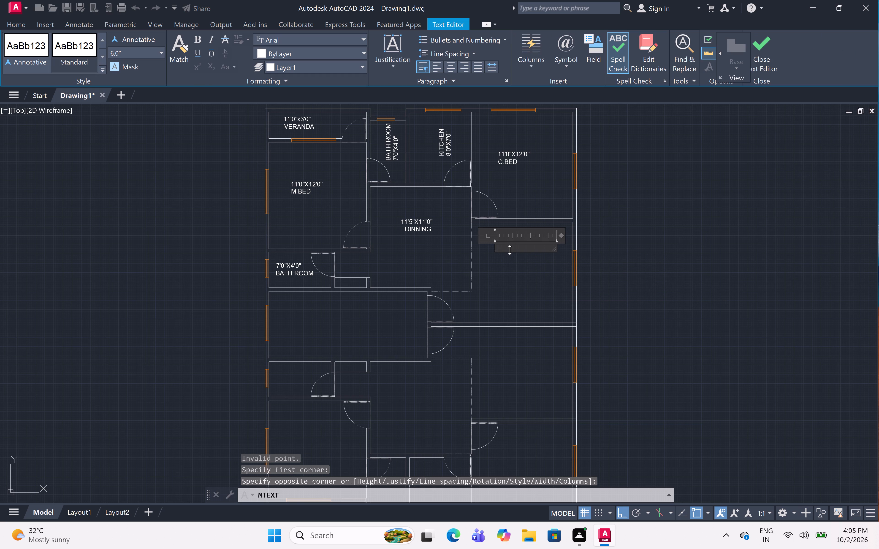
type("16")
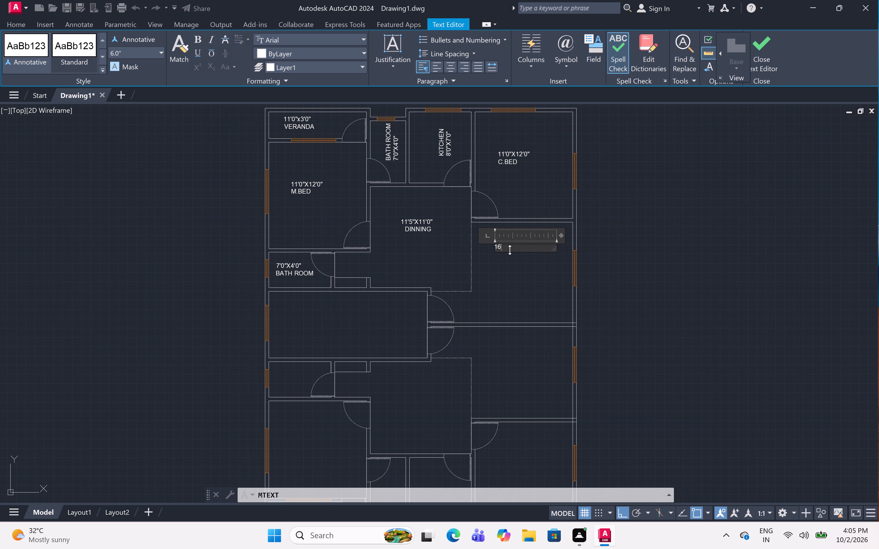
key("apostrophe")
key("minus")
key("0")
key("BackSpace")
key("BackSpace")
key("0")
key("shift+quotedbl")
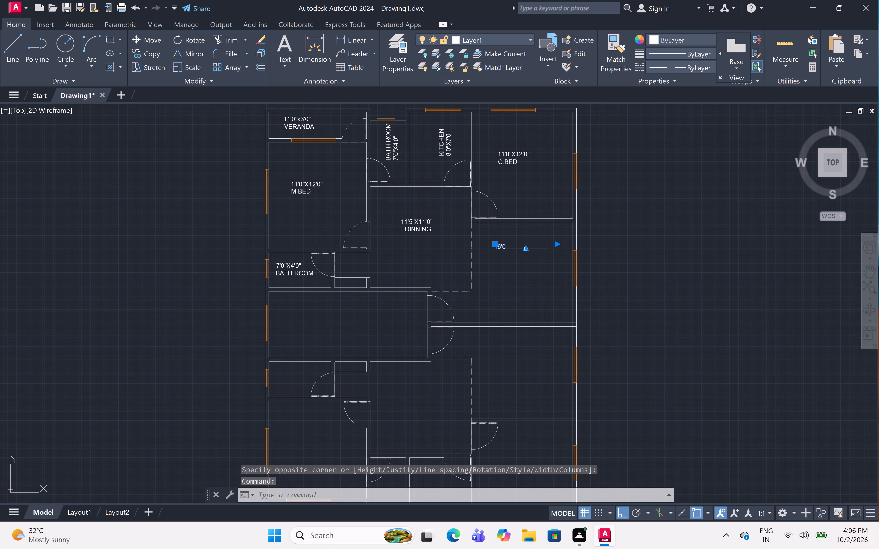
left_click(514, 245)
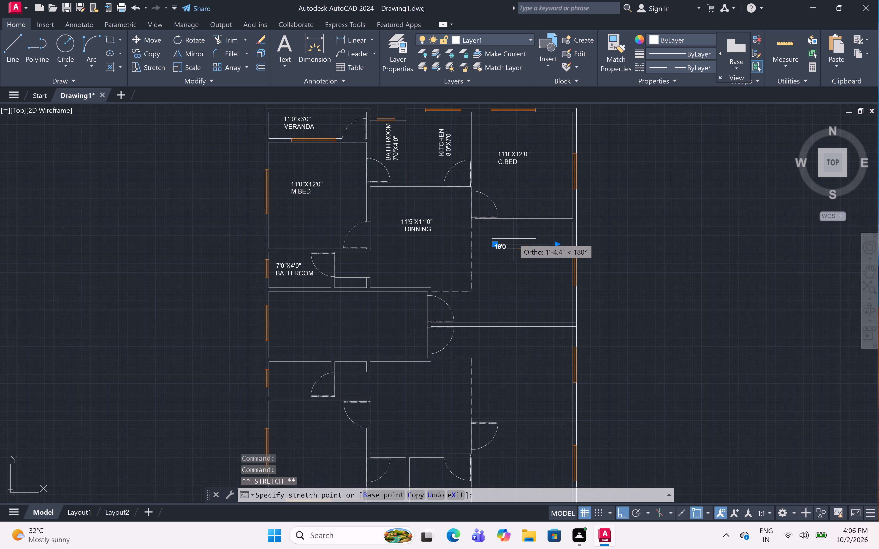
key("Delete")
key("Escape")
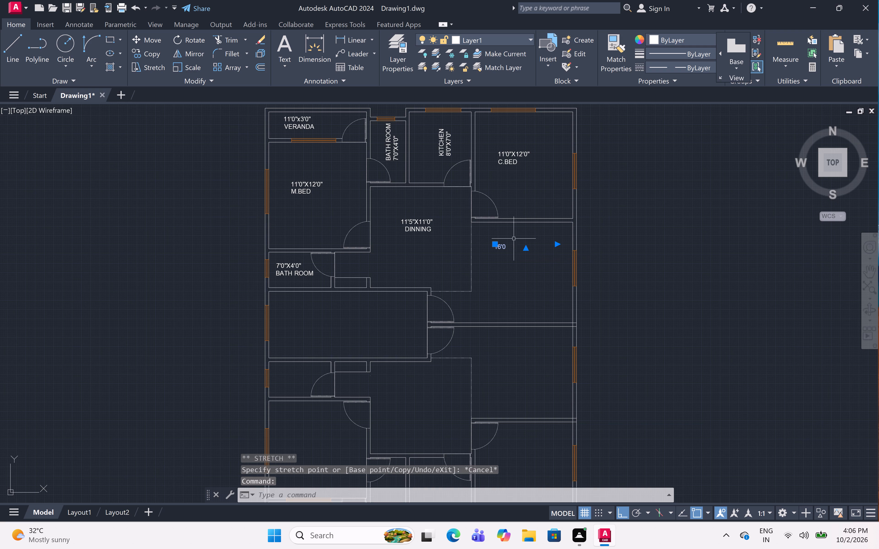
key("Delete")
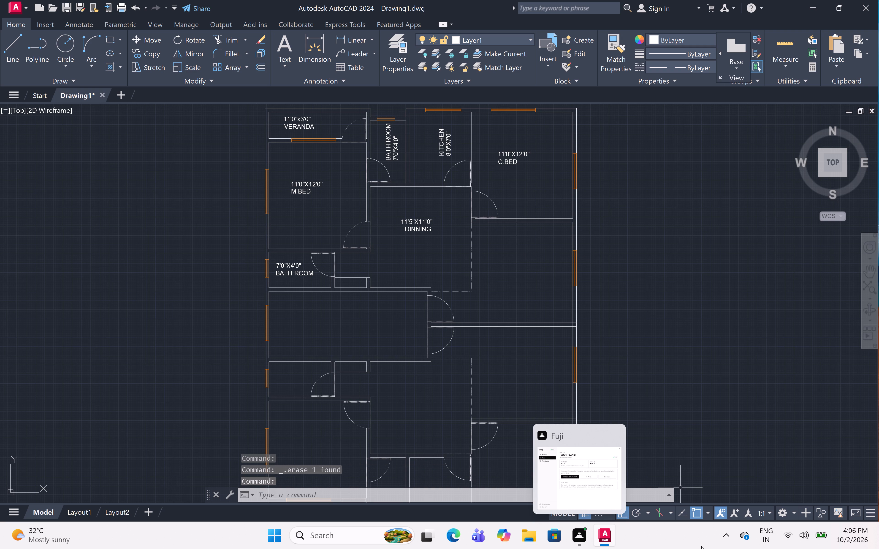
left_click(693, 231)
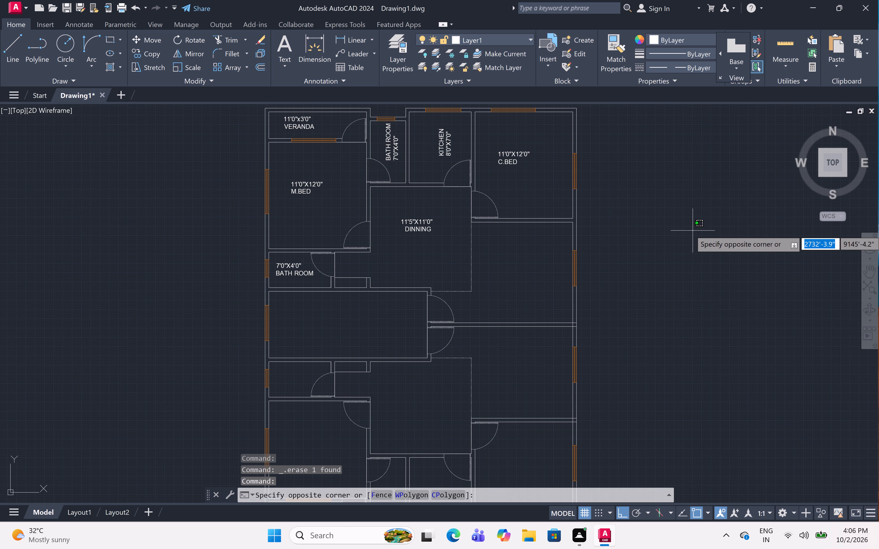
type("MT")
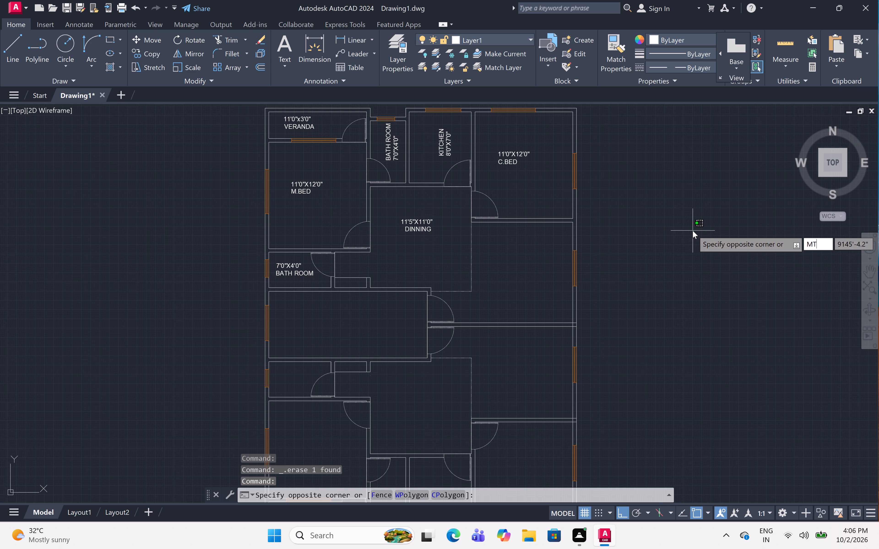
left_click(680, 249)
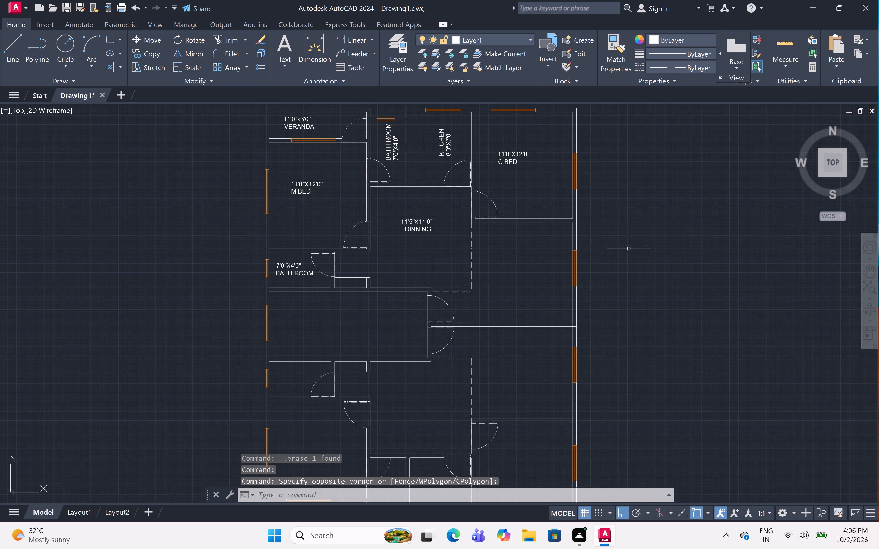
Label the open space just below C.BED with two-line multiline text reading 16'0"X10'10" and DRAW+G.BED.
key("m")
key("t")
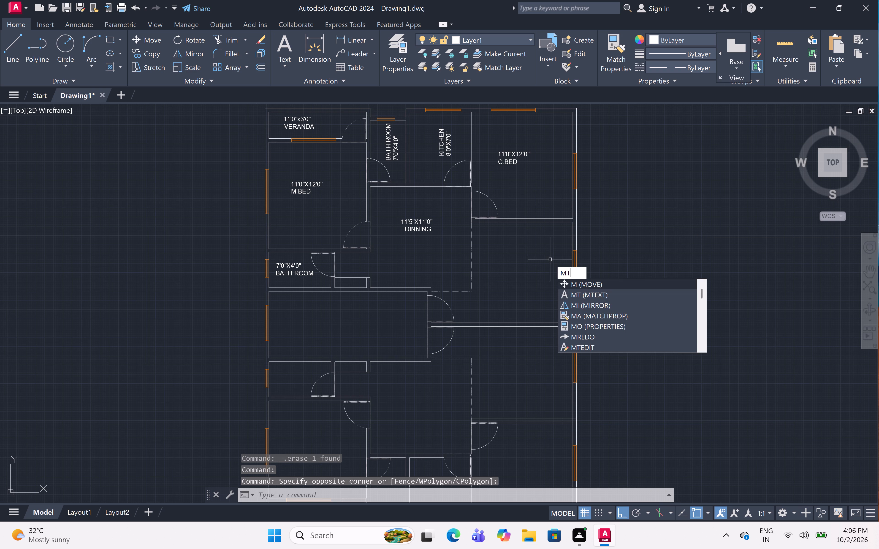
key("Return")
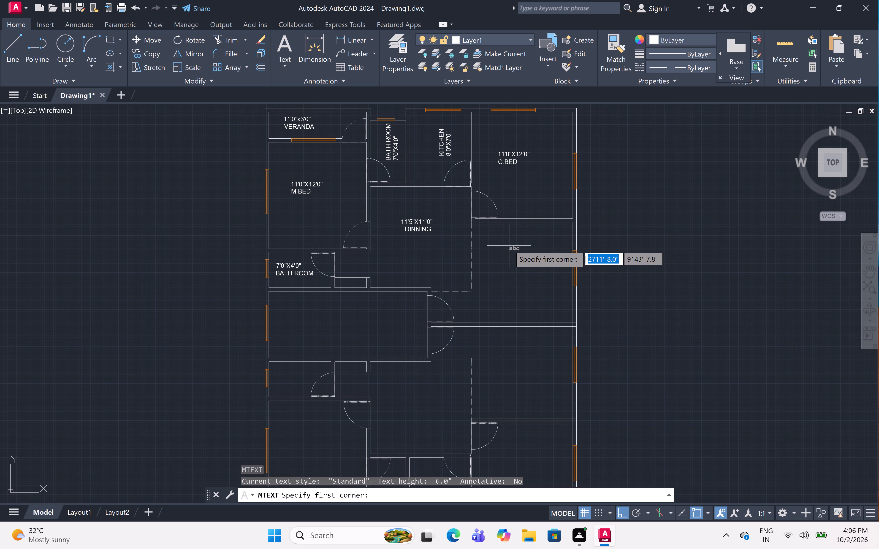
left_click_drag(503, 244, 542, 269)
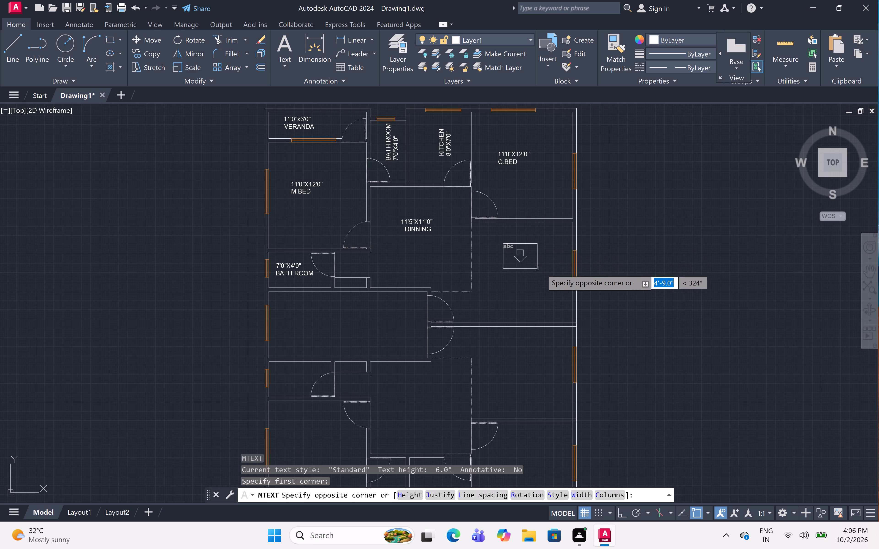
left_click_drag(542, 269, 559, 266)
left_click(559, 262)
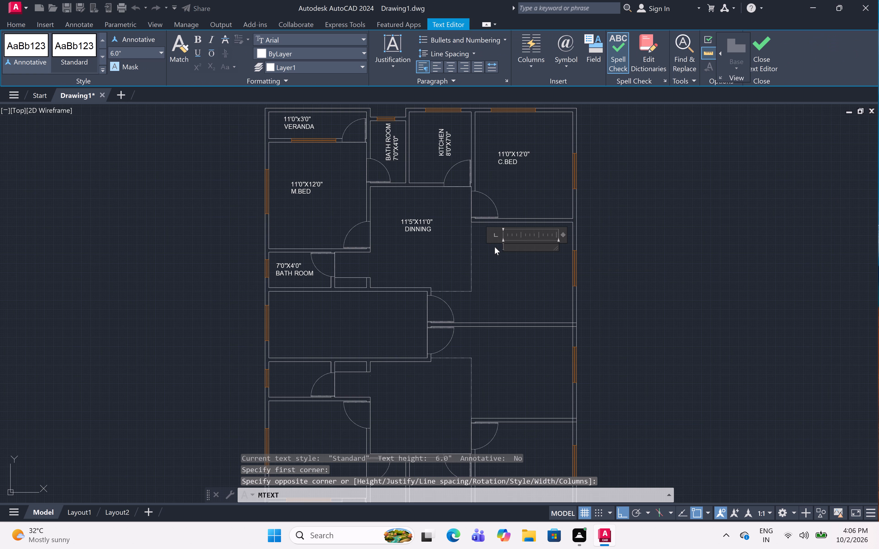
key("1")
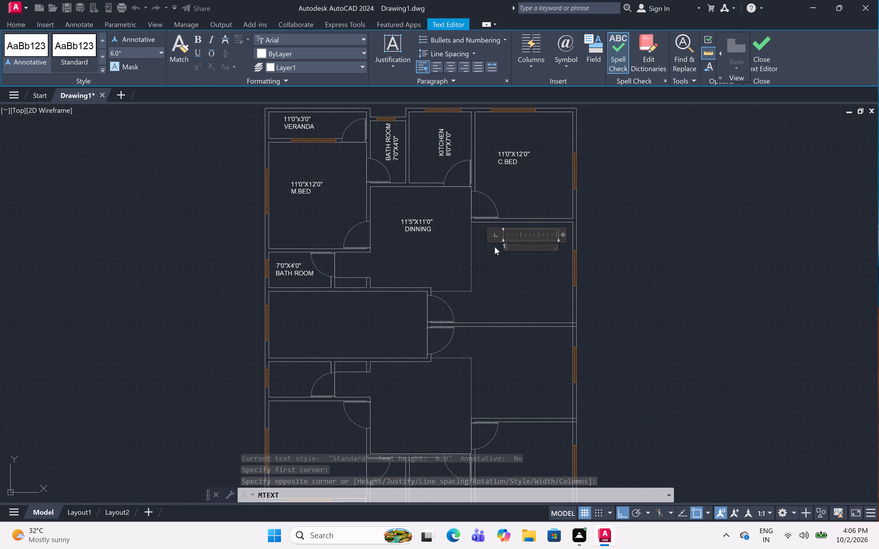
key("6")
key("apostrophe")
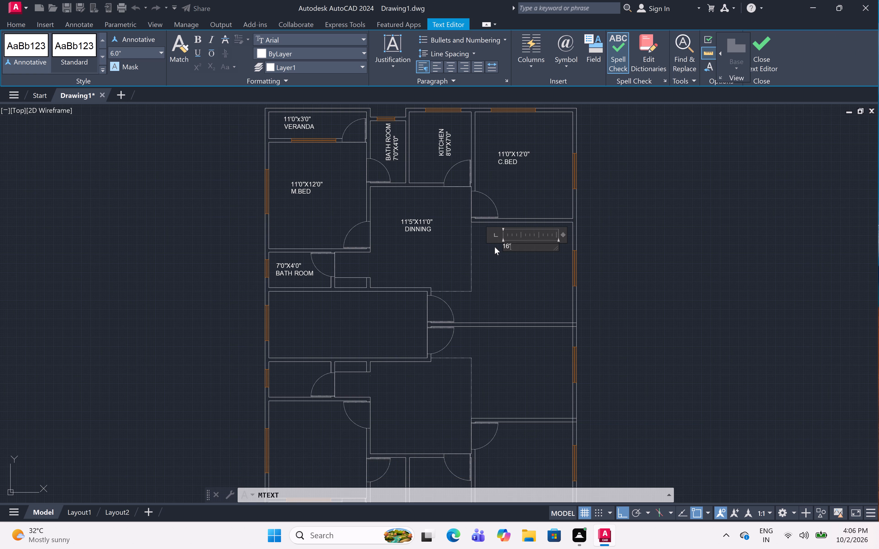
key("0")
key("shift+quotedbl")
key("x")
type("10'")
type("10")
key("shift+quotedbl")
key("Return")
type("DRAW")
key("shift+plus")
key("g")
key("period")
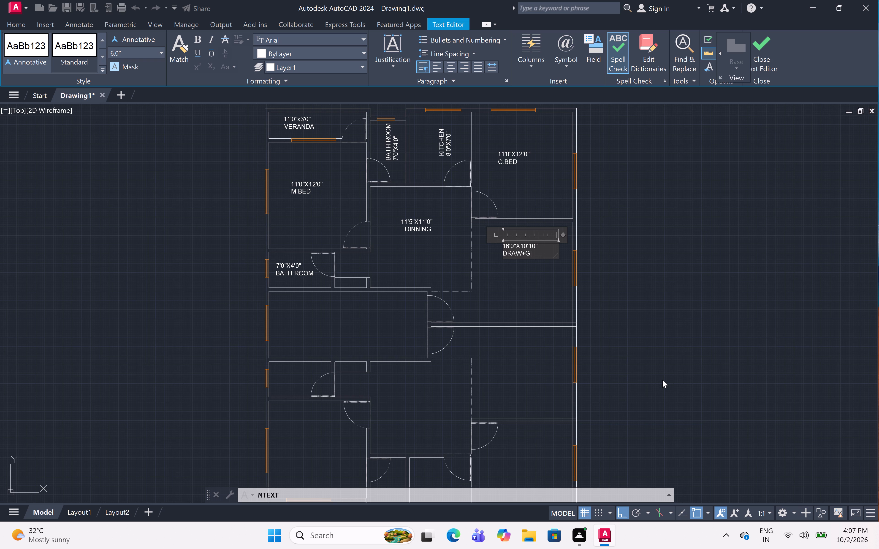
type("BED")
left_click(526, 345)
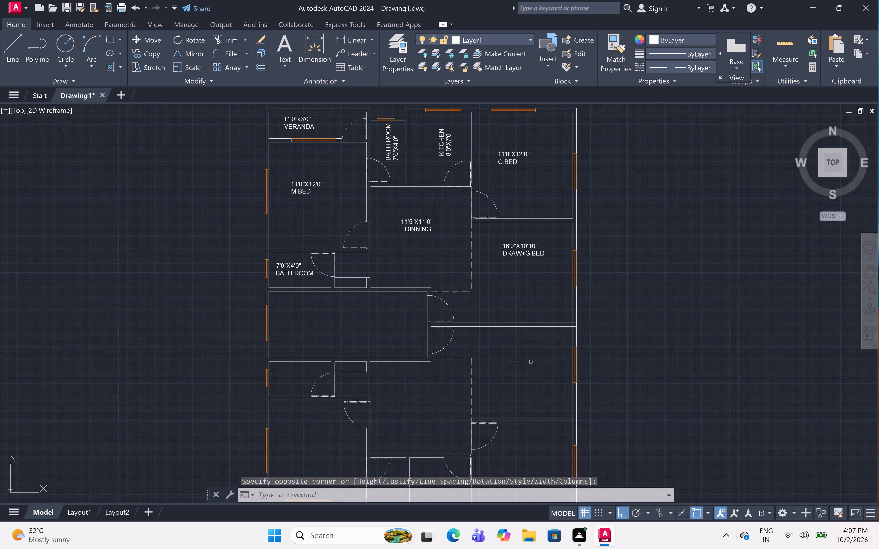
Label the lower unit's open space just below the dividing wall with two-line multiline text reading DRAW+G.BED and 16'0"X10'10".
type("MTY")
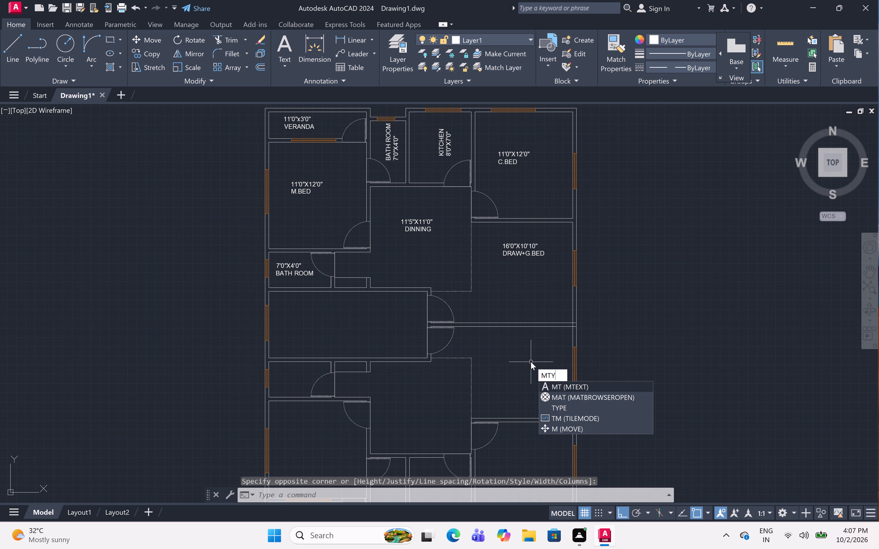
key("BackSpace")
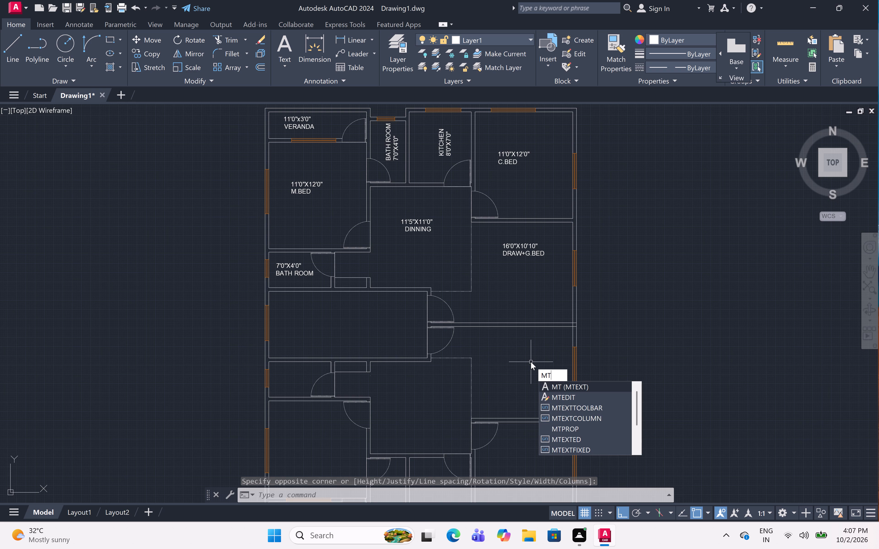
key("Return")
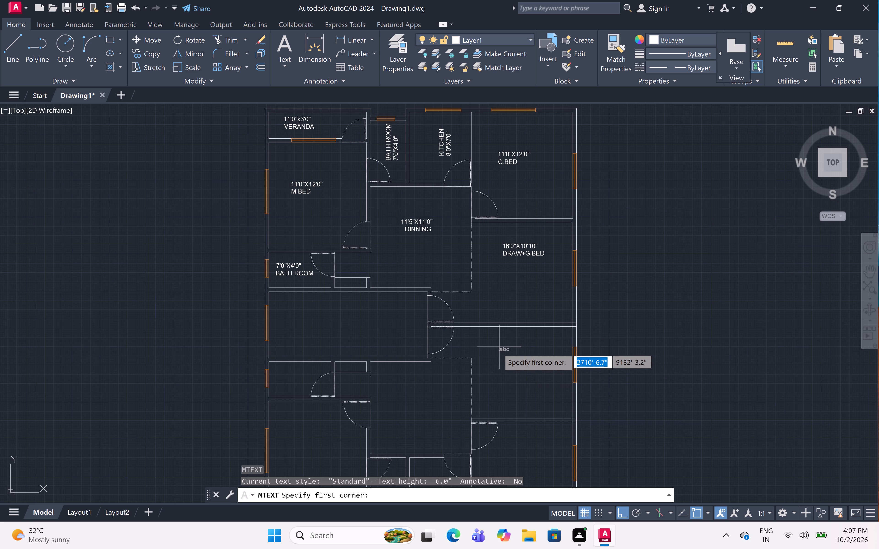
left_click_drag(495, 354, 552, 377)
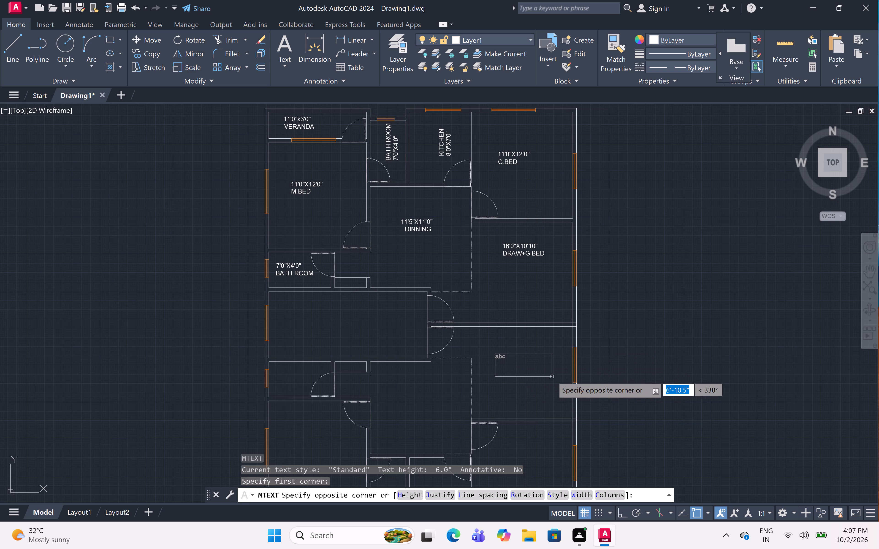
left_click_drag(552, 377, 556, 378)
left_click(556, 377)
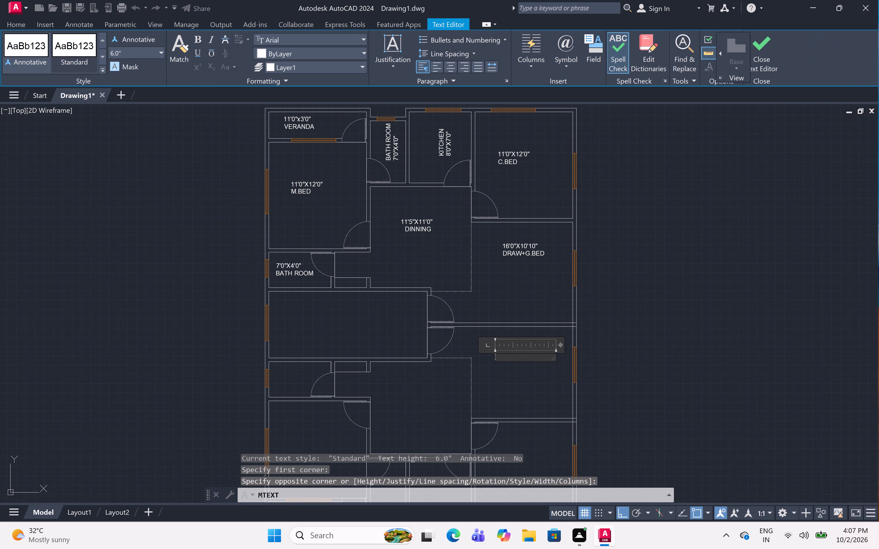
type("DRAW")
key("equal")
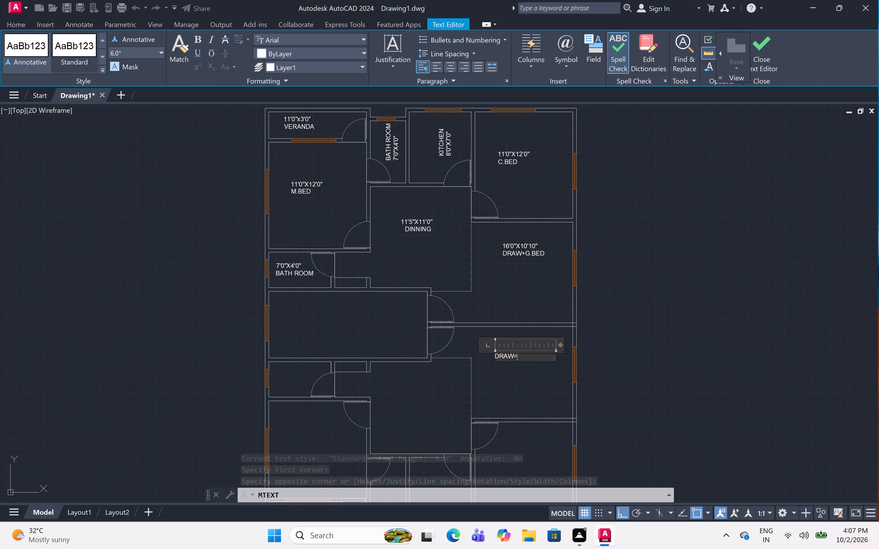
key("BackSpace")
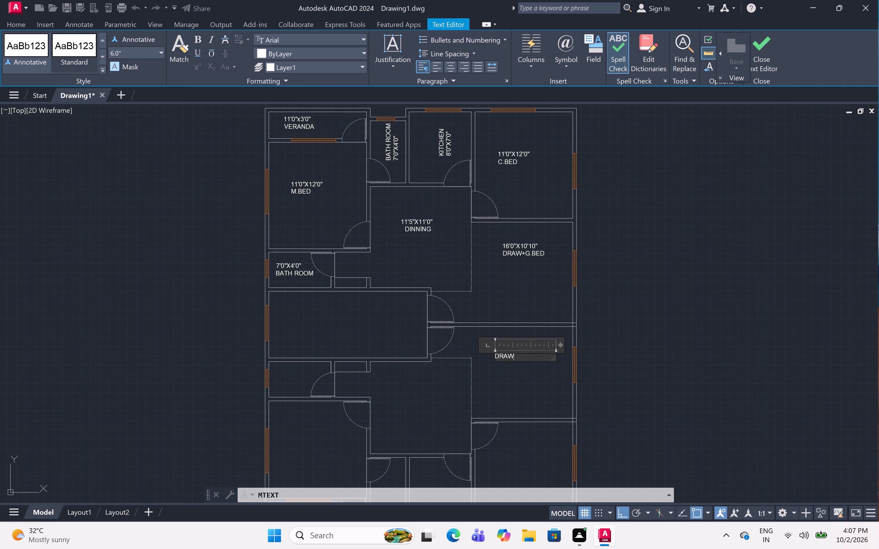
key("shift+plus")
type("G.BED")
key("Return")
key("1")
type("6'")
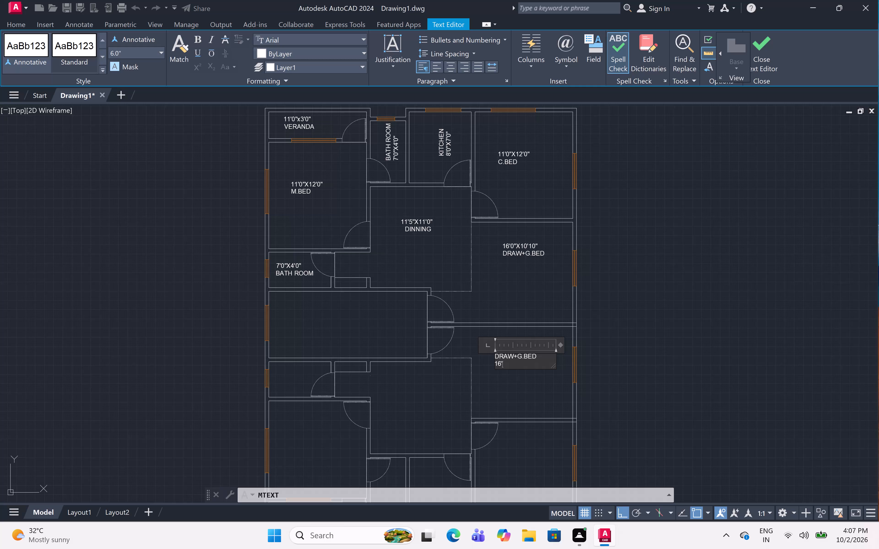
key("0")
key("shift+quotedbl")
key("x")
type("10")
key("shift+quotedbl")
key("BackSpace")
type("'1")
key("0")
key("shift+quotedbl")
left_click(528, 444)
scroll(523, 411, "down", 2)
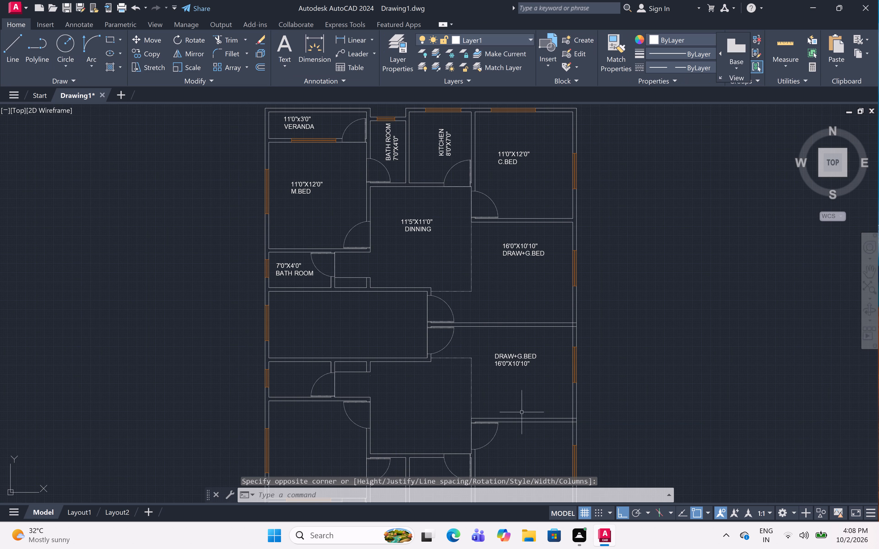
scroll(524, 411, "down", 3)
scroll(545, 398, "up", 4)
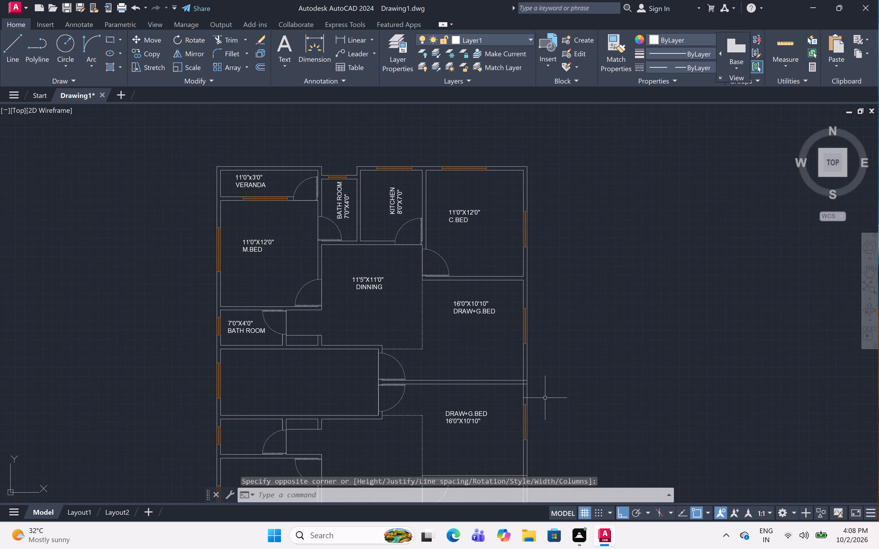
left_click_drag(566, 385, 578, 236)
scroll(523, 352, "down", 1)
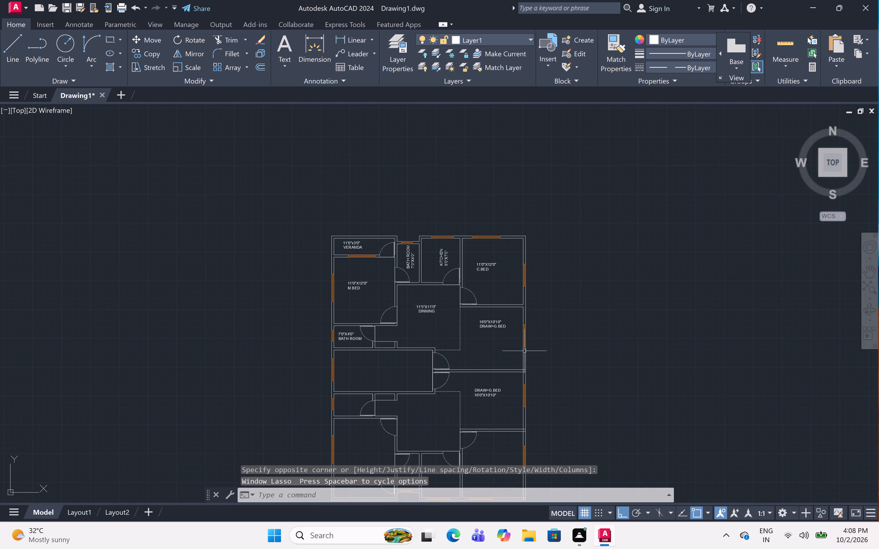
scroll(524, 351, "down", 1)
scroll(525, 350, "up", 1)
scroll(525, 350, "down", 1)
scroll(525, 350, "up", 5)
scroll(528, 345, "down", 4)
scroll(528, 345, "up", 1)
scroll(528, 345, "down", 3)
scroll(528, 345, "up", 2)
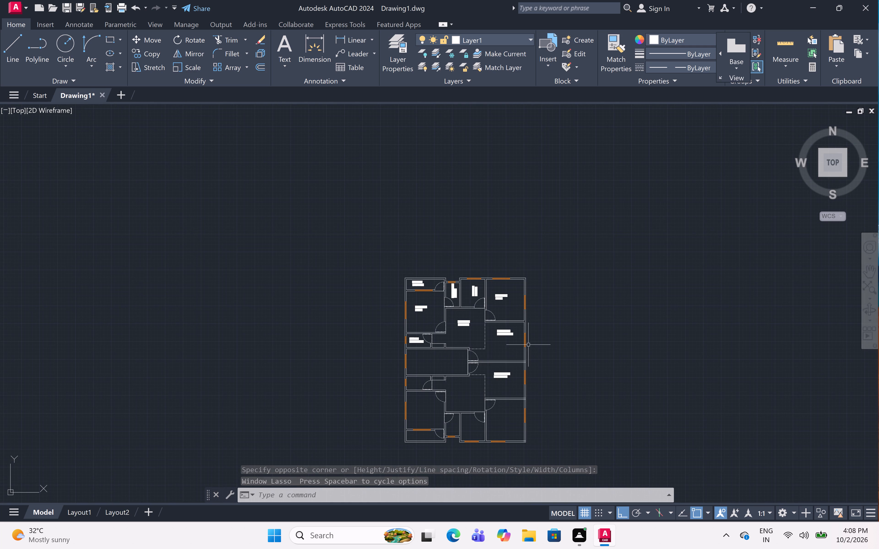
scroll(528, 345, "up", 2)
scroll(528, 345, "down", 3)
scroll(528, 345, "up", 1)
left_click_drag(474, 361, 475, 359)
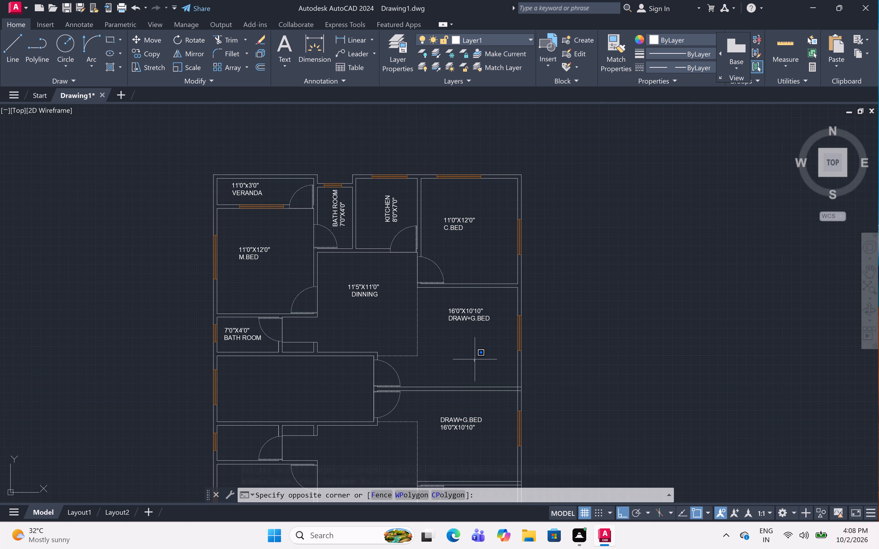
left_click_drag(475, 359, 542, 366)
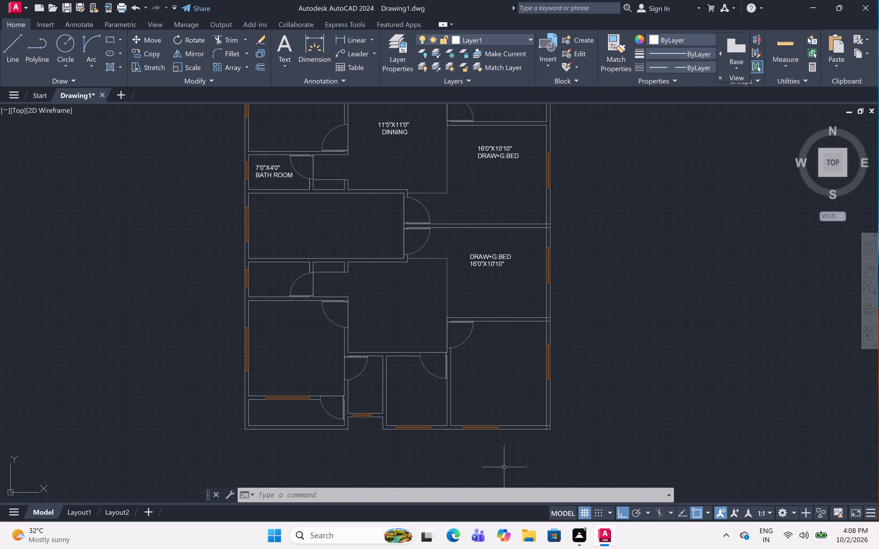
Label the lower unit's corner room just below DRAW+G.BED with two-line multiline text reading C.BED and 11'0"X12'0".
type("MT")
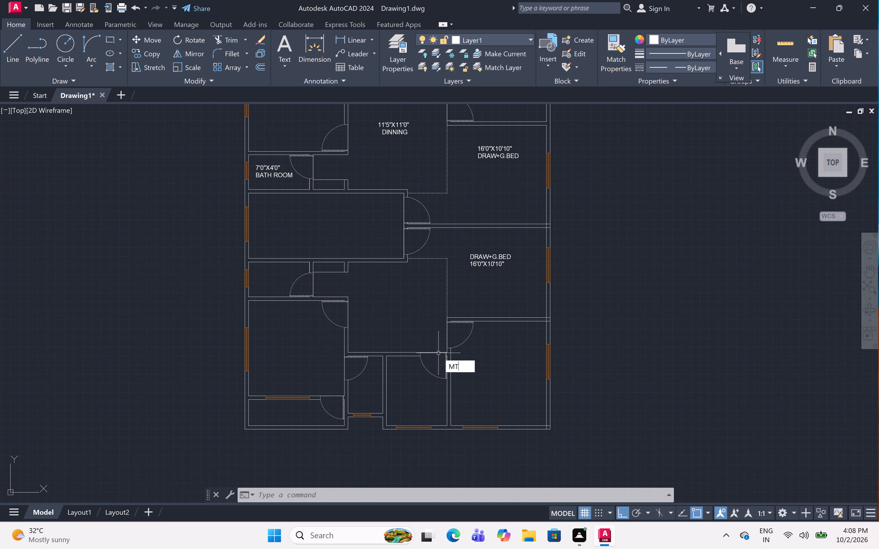
key("Return")
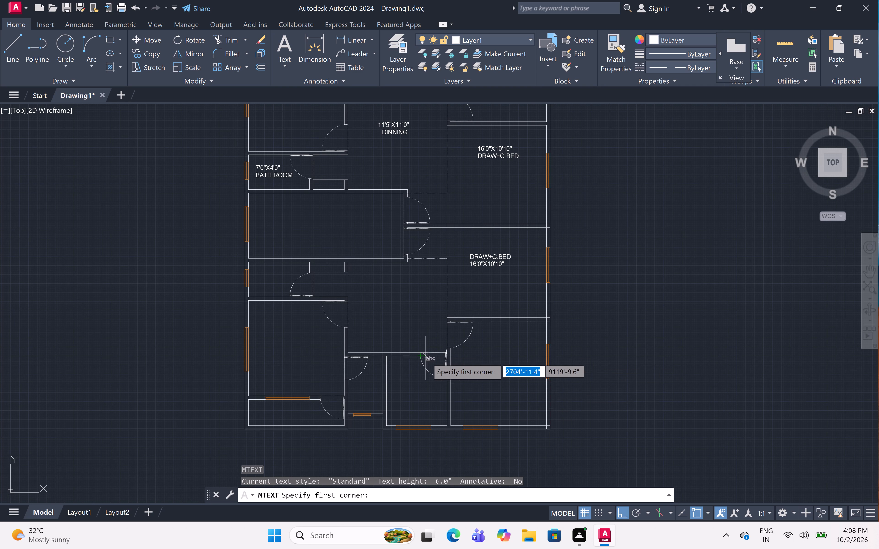
left_click_drag(478, 358, 497, 364)
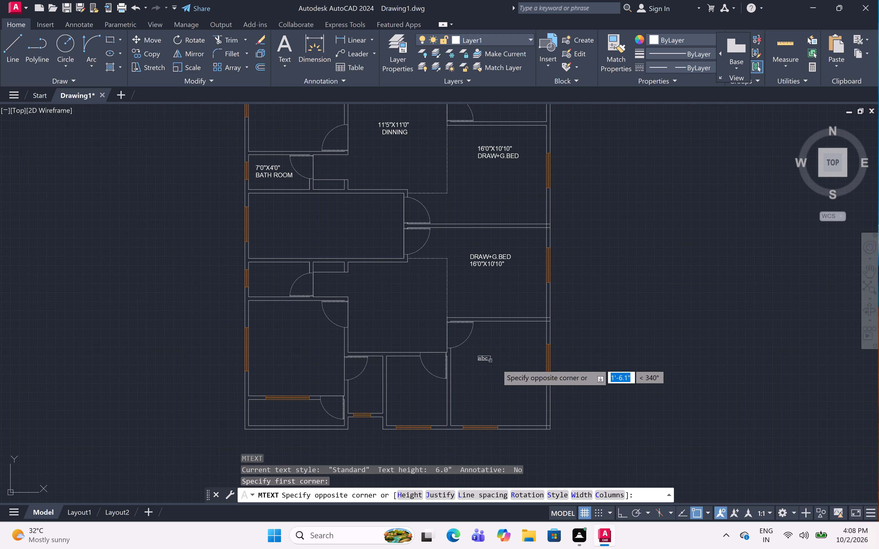
left_click_drag(497, 364, 532, 378)
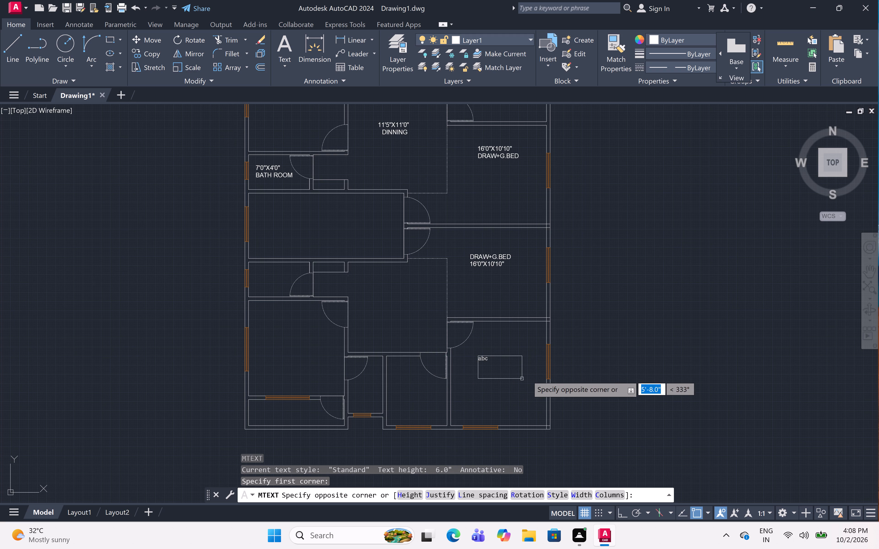
left_click(529, 374)
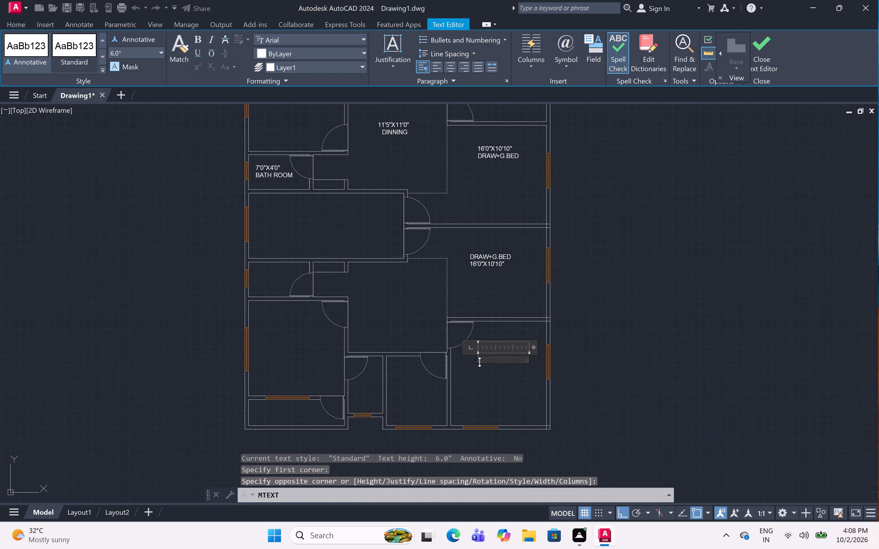
key("c")
type(".BED")
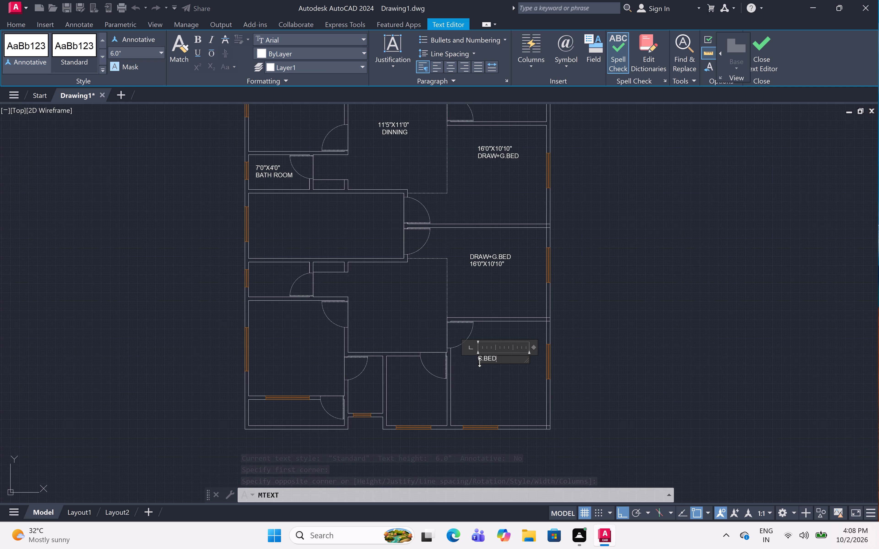
key("Return")
type("11")
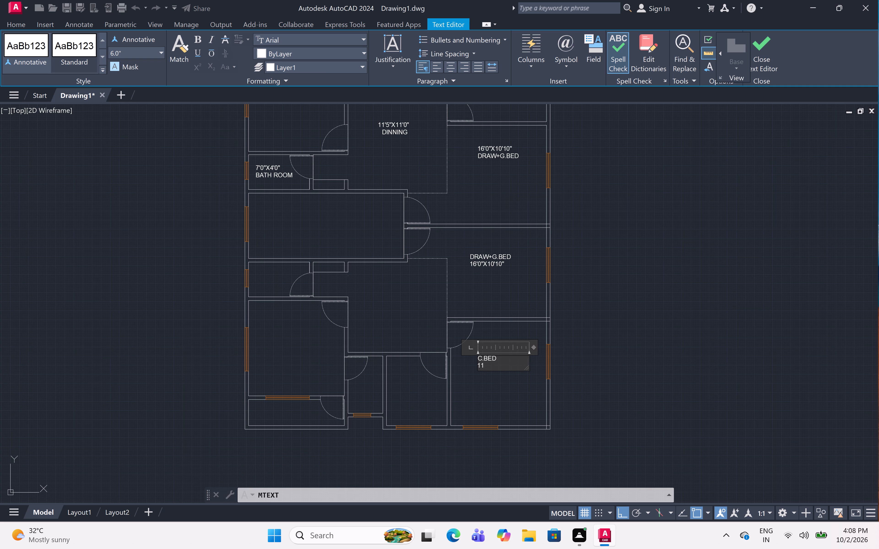
type("'0")
key("shift+quotedbl")
key("x")
type("12")
key("apostrophe")
key("0")
key("shift+quotedbl")
left_click(321, 186)
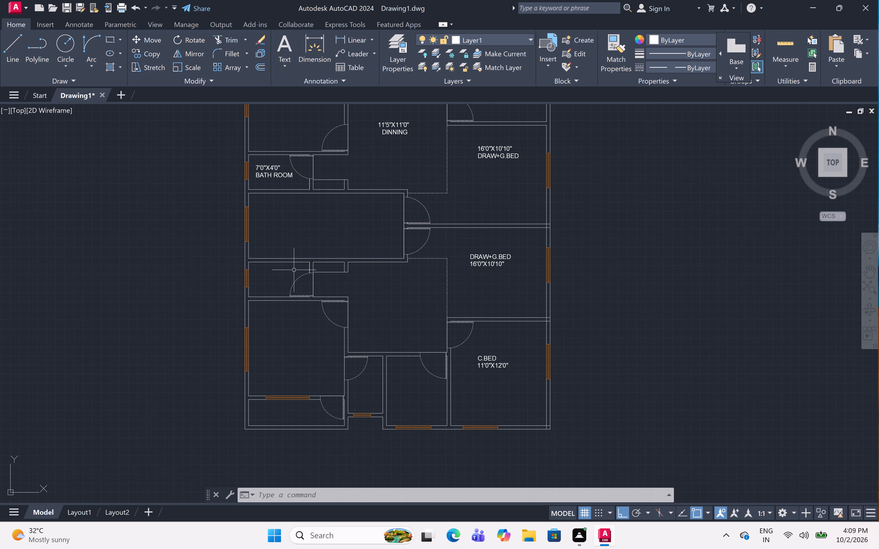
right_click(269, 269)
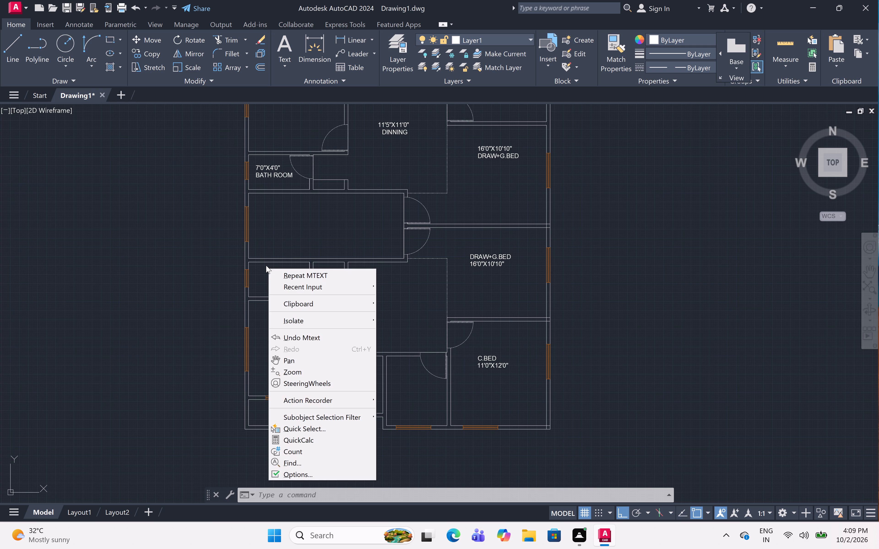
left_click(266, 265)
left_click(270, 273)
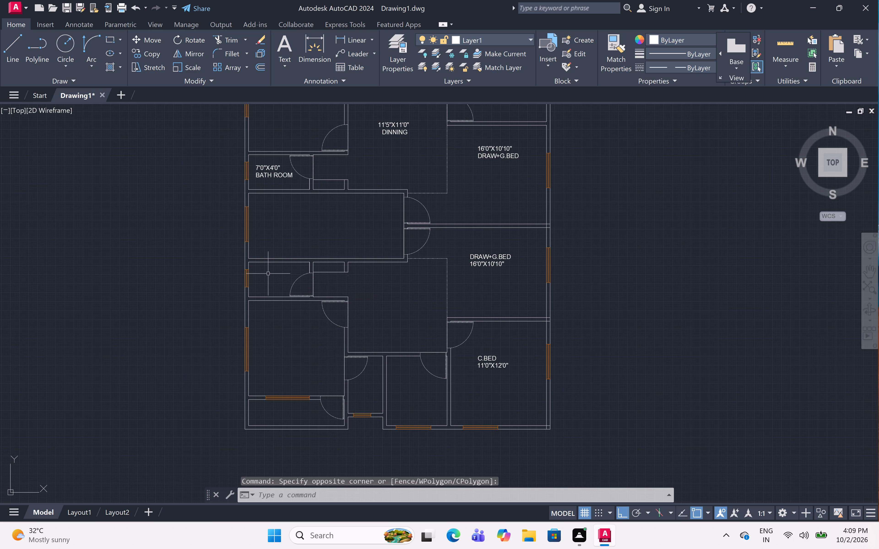
Label the lower unit's small room beside the window-side wall, above the large bedroom, with two-line multiline text reading BATHROOM and 7'0"X4'0".
type("MT")
key("Return")
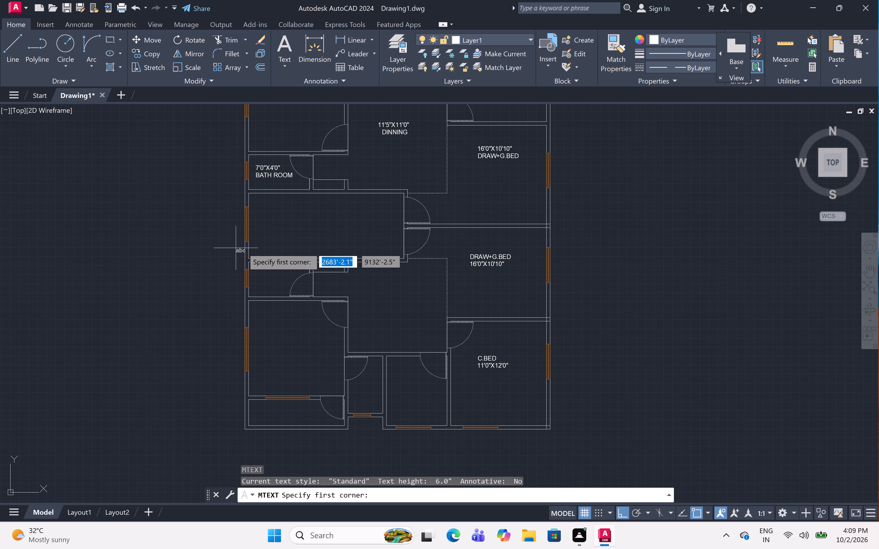
left_click_drag(256, 268, 282, 277)
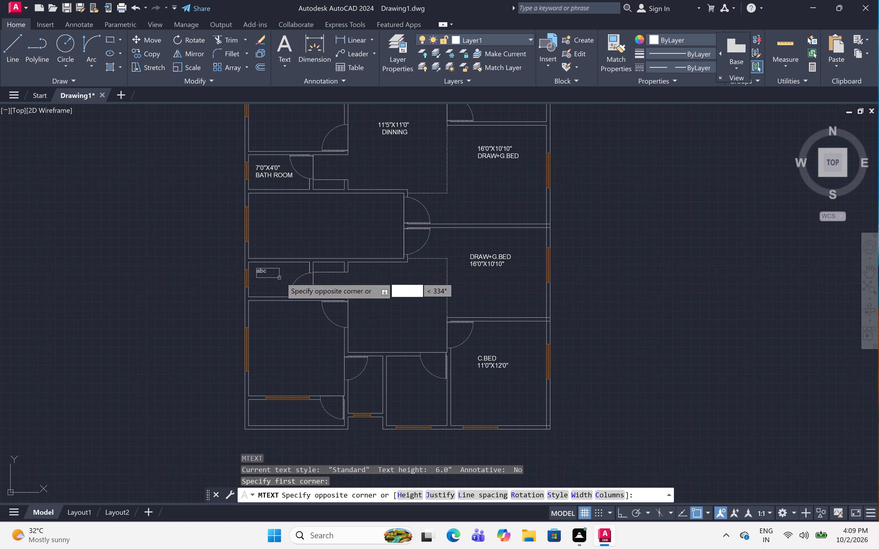
left_click_drag(282, 277, 292, 277)
left_click(292, 276)
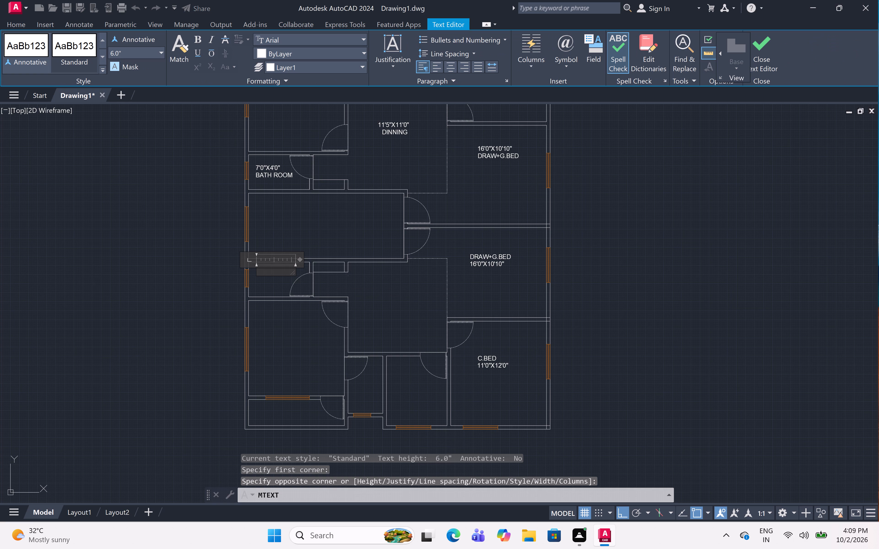
type("BATHROOM")
key("Return")
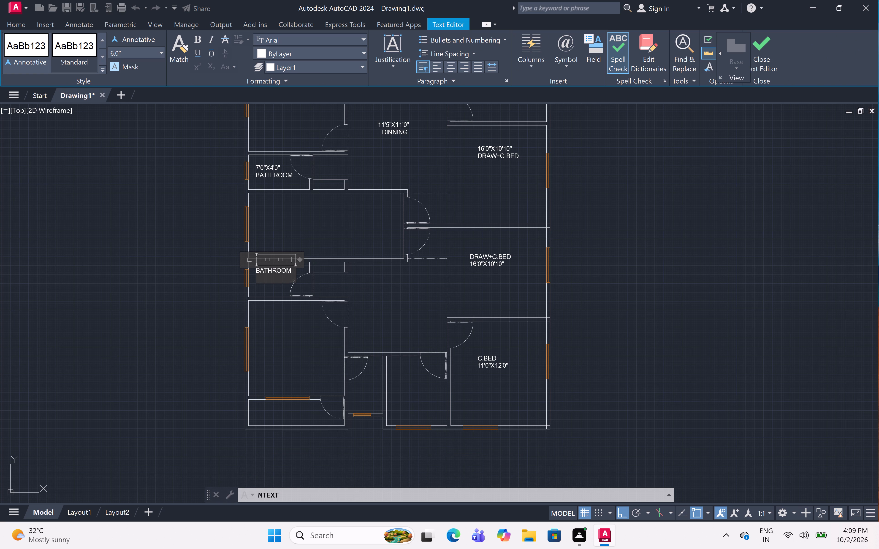
key("7")
type("'0")
key("shift+quotedbl")
key("x")
key("4")
type("'0")
key("shift+quotedbl")
left_click(269, 334)
Label the lower unit's large window-side bedroom below BATHROOM with two-line multiline text reading M.BED and 11'0"X12'0".
type("MT")
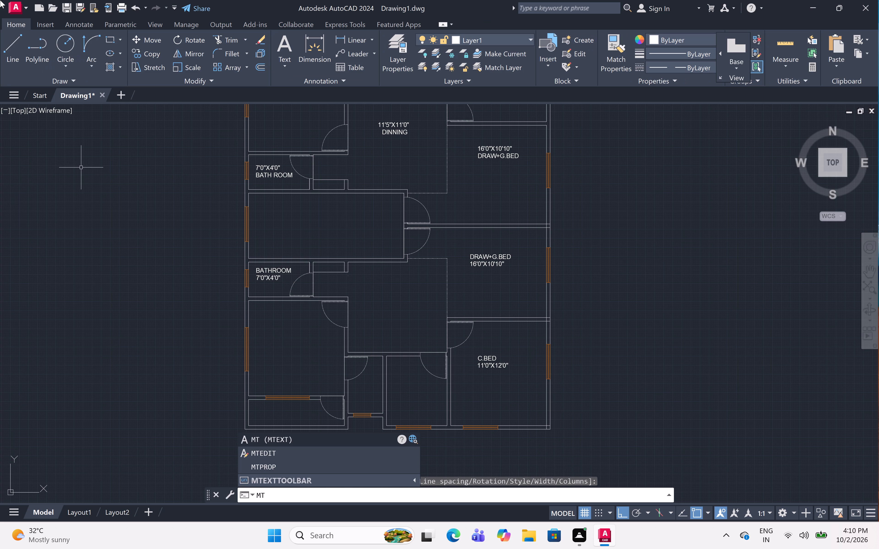
key("Return")
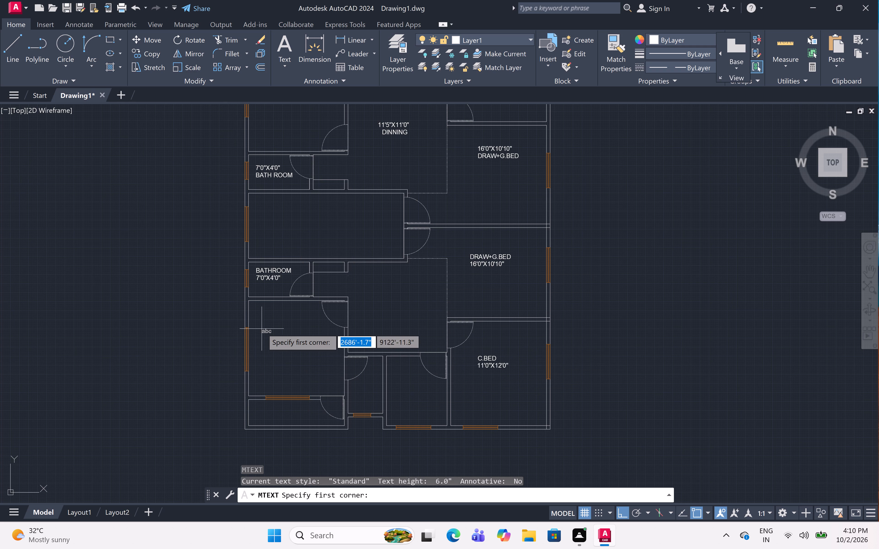
left_click_drag(265, 331, 333, 356)
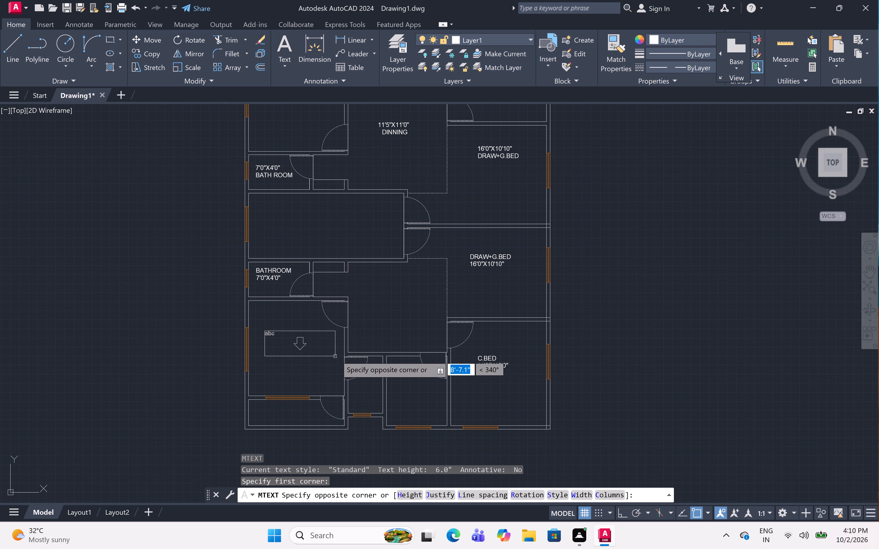
left_click(336, 356)
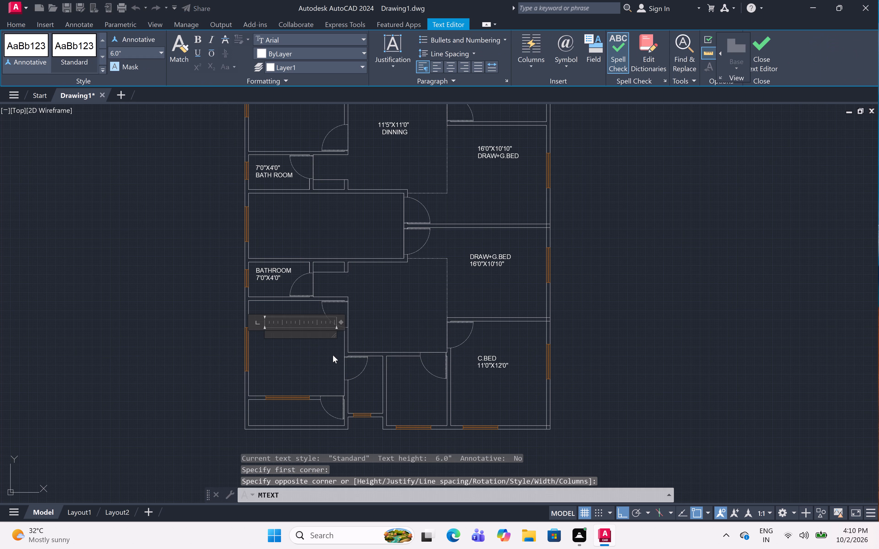
type("M.BED")
key("Return")
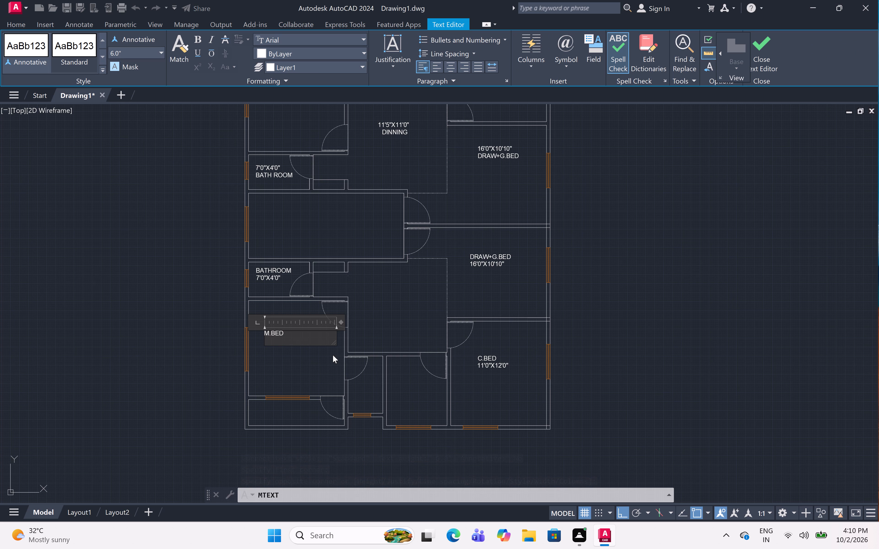
type("11")
type("'0")
key("shift+quotedbl")
key("x")
type("12")
type("'0")
key("shift+quotedbl")
key("Return")
left_click_drag(292, 409, 292, 412)
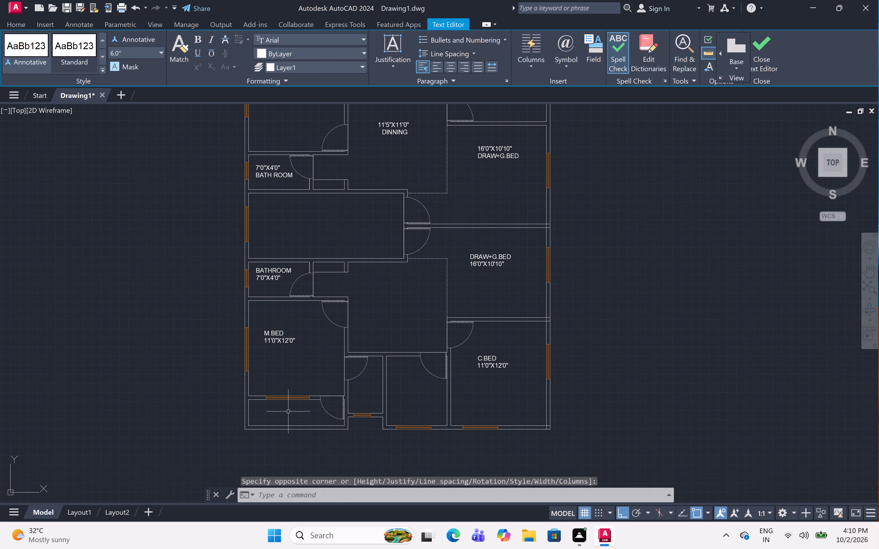
Label the lower unit's narrow corner space just below M.BED with two-line multiline text reading VERANDA and 11'0"X3'0".
type("MT")
key("Return")
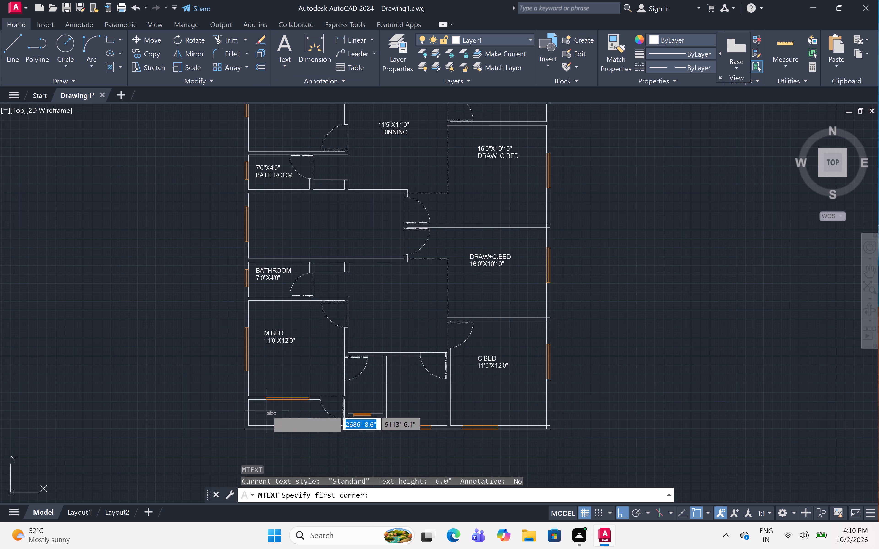
left_click_drag(263, 405, 311, 418)
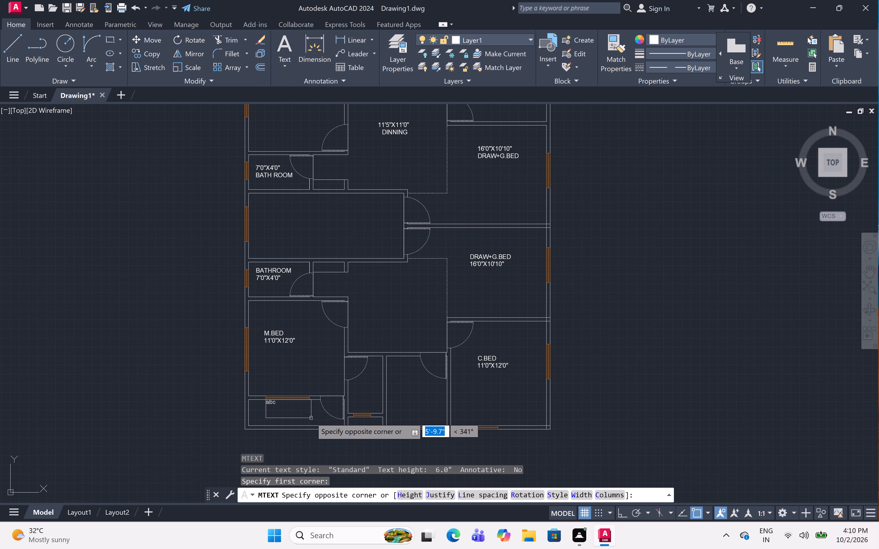
left_click_drag(311, 418, 309, 417)
left_click(309, 416)
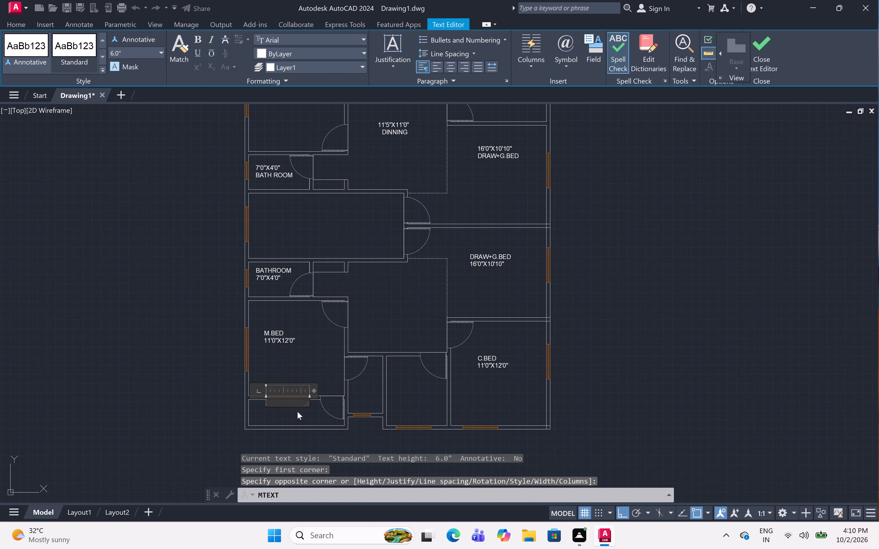
key("v")
type("ERAND")
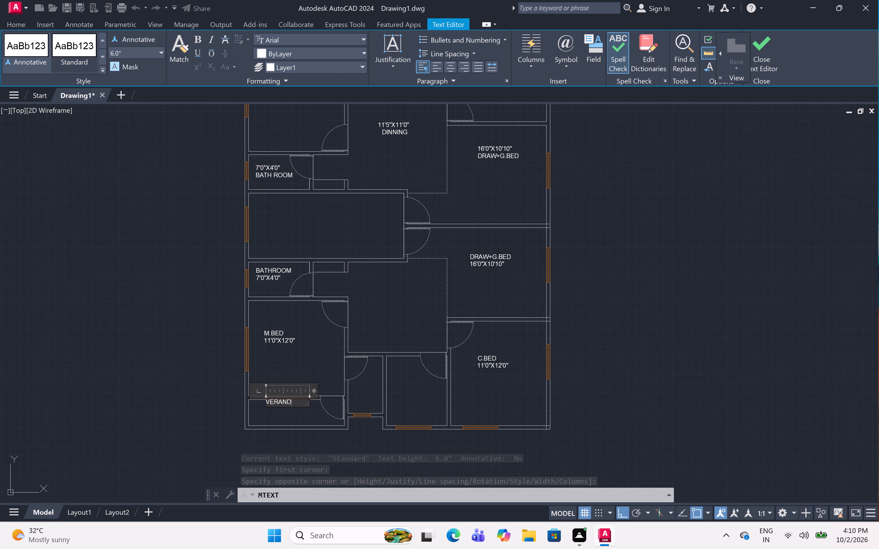
key("a")
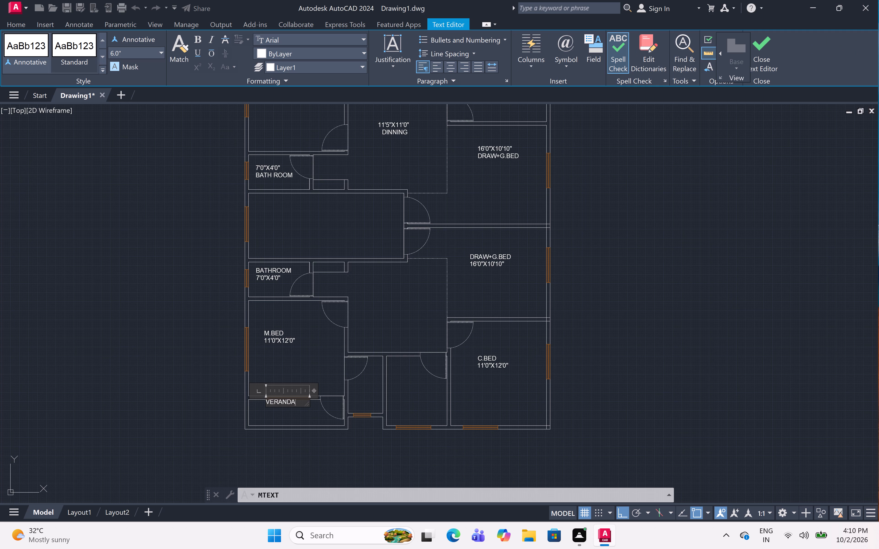
key("Return")
type("11'")
key("0")
key("shift+quotedbl")
key("x")
key("3")
key("apostrophe")
key("0")
key("shift+quotedbl")
left_click(404, 296)
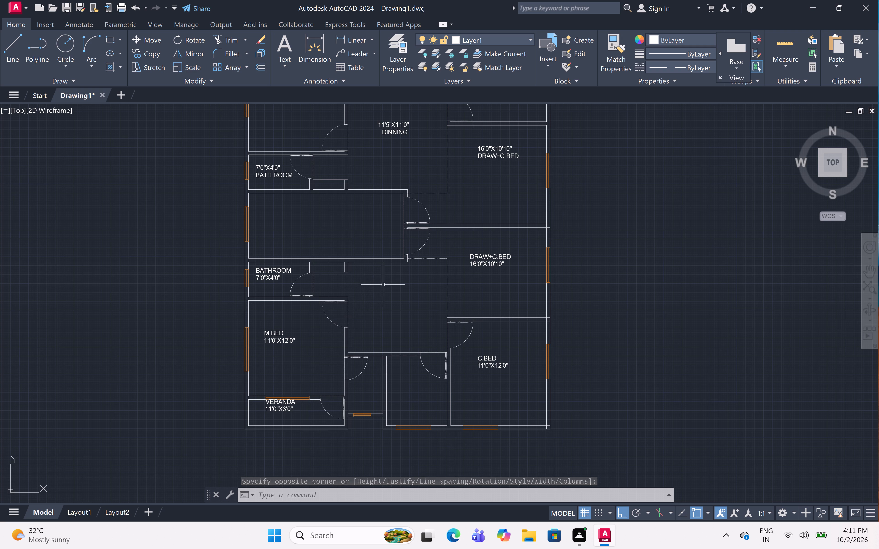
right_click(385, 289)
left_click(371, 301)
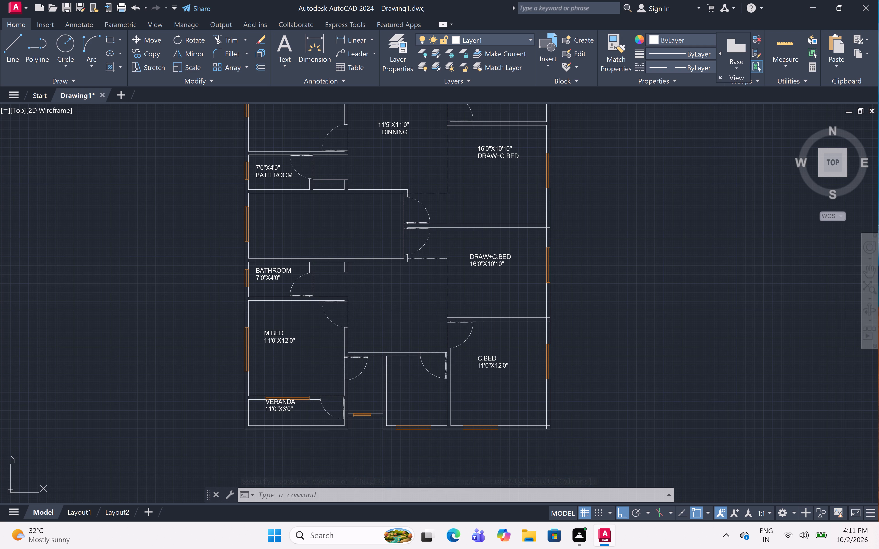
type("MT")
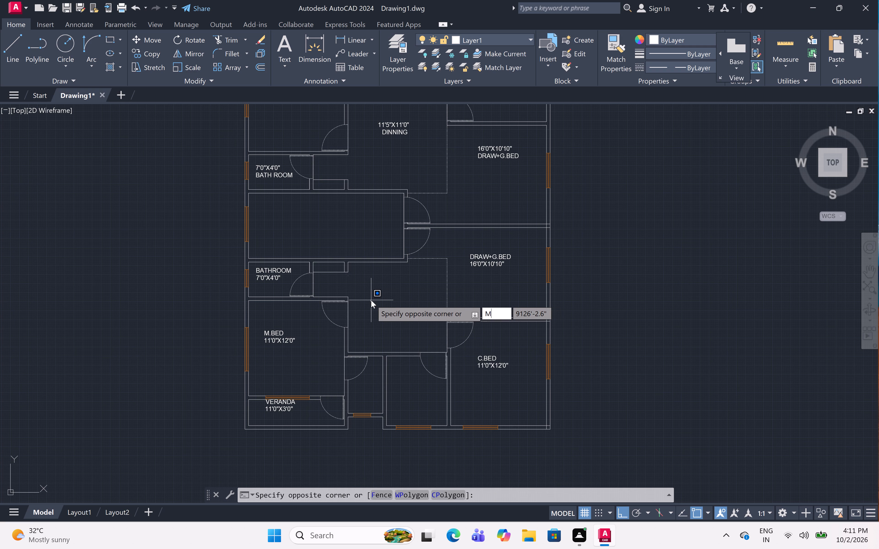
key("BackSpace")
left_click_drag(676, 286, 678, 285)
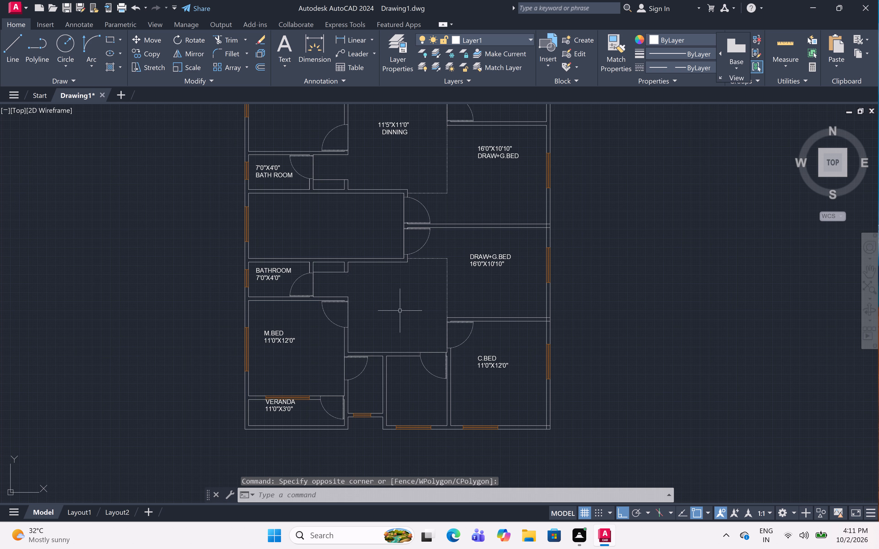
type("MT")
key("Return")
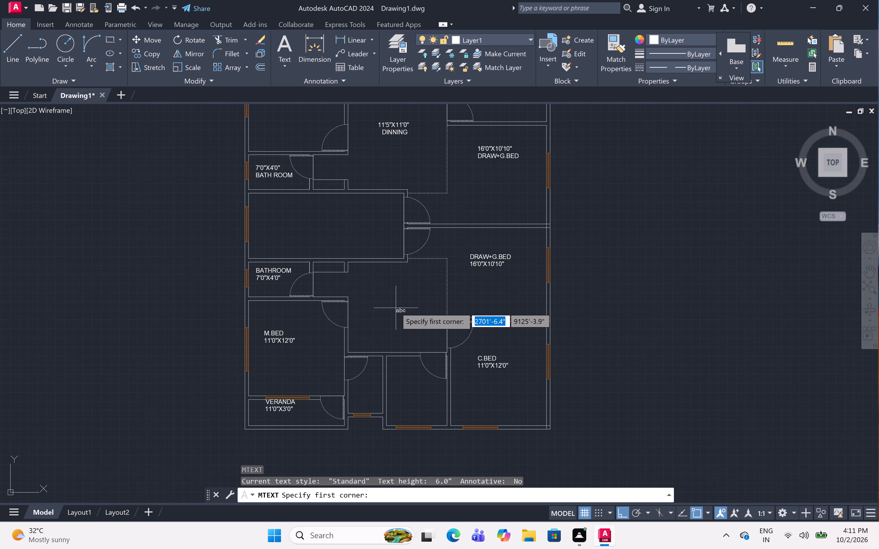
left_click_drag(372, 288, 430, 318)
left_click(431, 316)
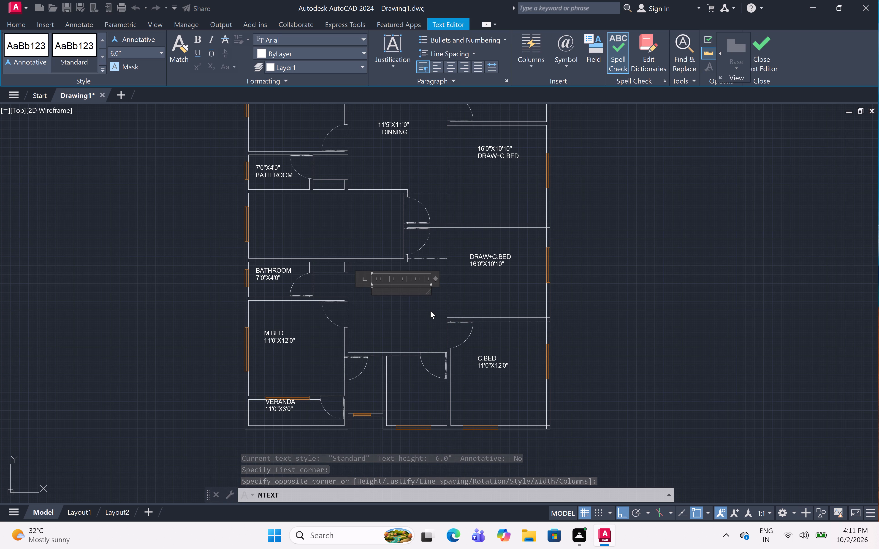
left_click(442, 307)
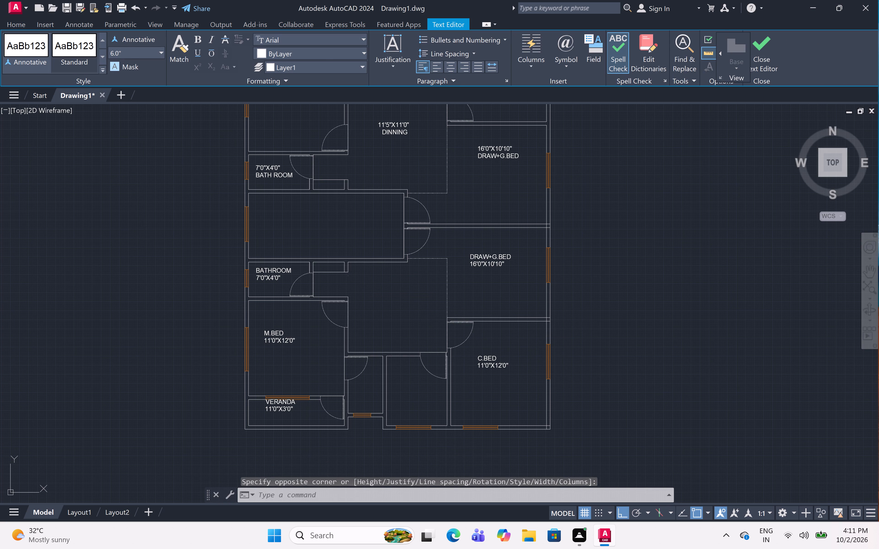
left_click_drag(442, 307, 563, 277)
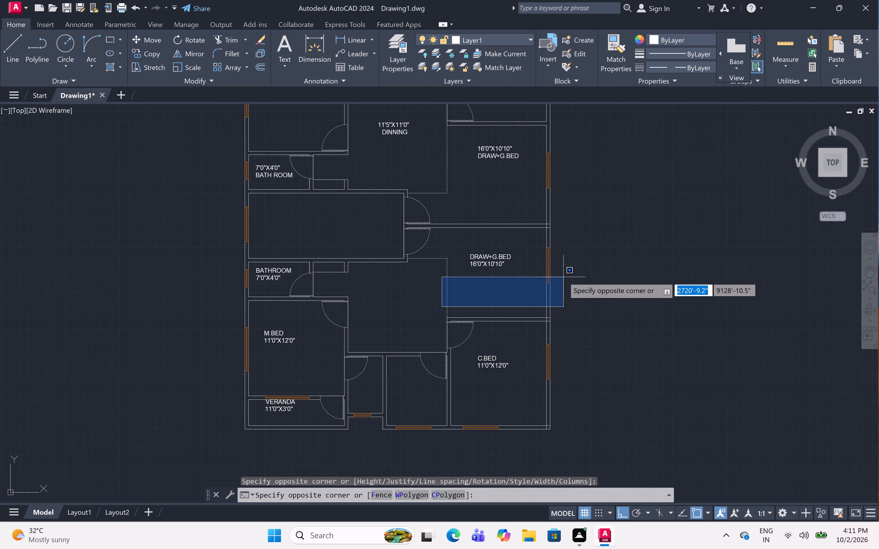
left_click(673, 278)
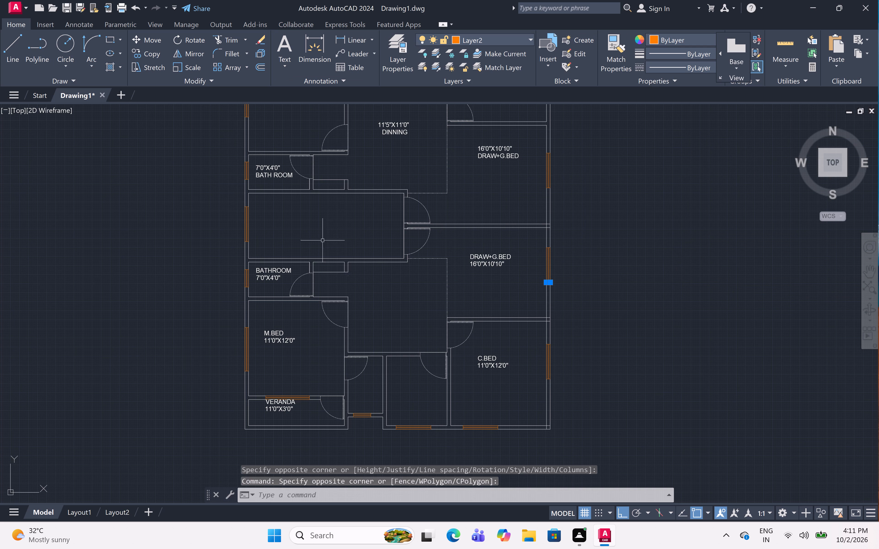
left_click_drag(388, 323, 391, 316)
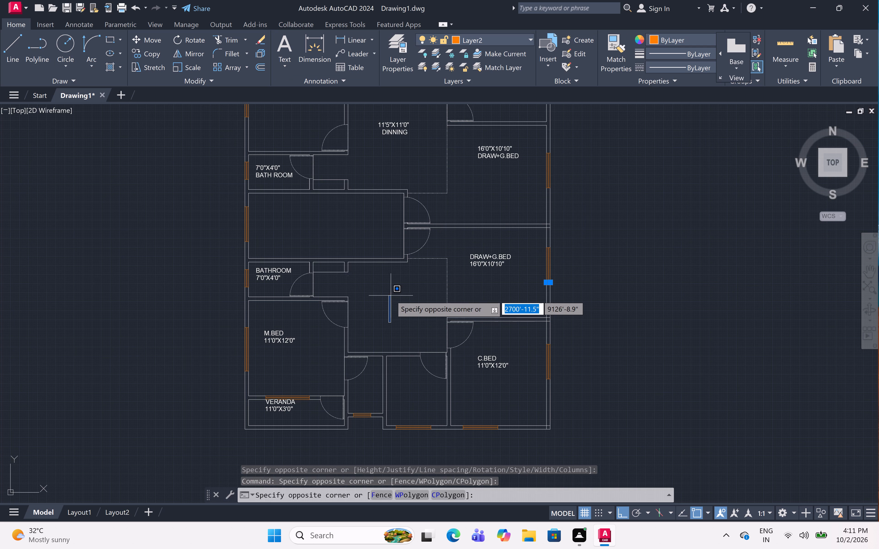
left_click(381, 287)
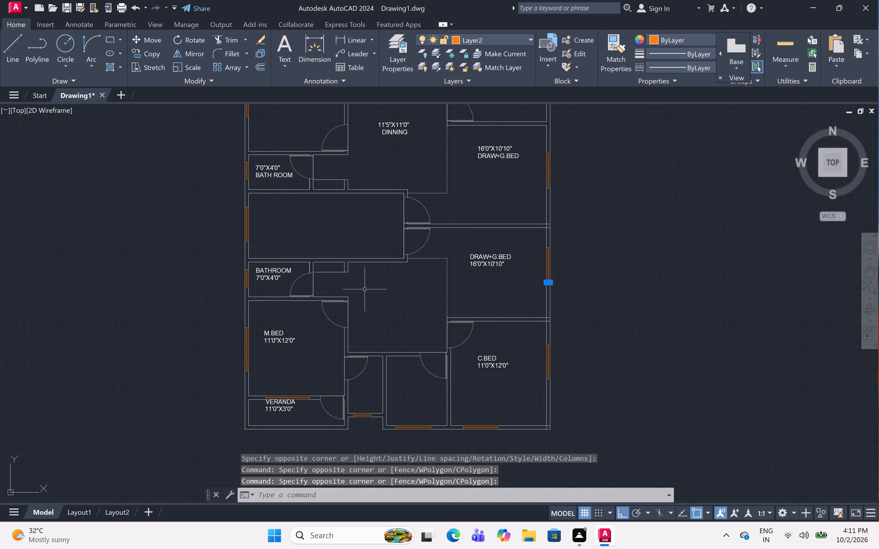
Label the lower unit's central open area between BATHROOM and DRAW+G.BED with two-line multiline text reading DINING and 11'5"X11'0".
type("MT")
key("Return")
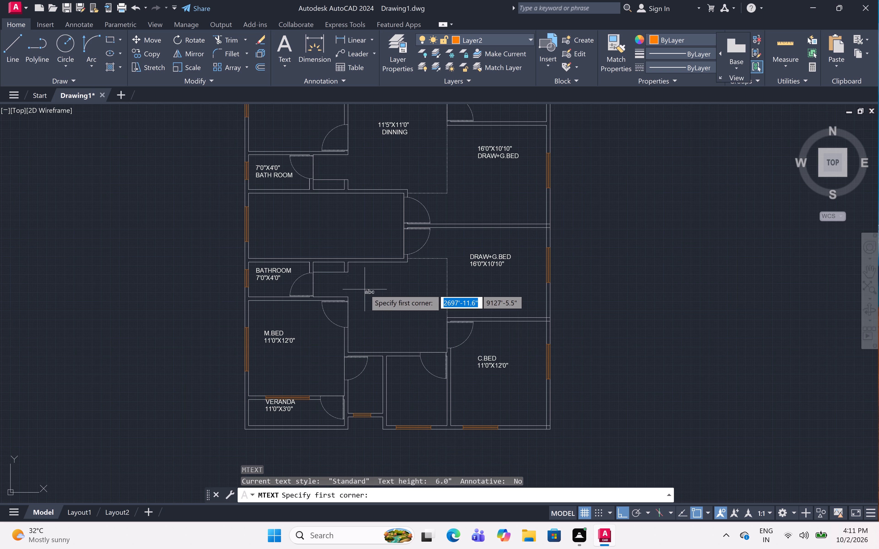
left_click_drag(369, 283, 368, 283)
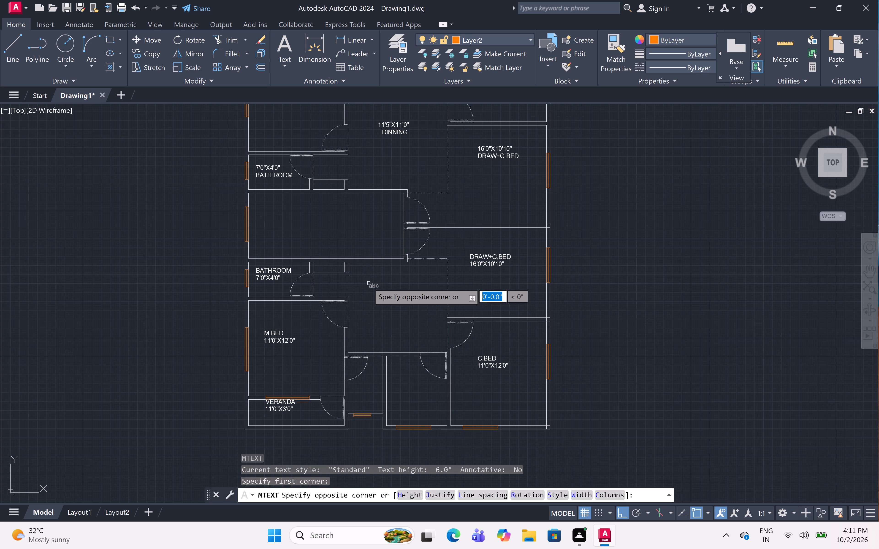
left_click_drag(368, 283, 437, 318)
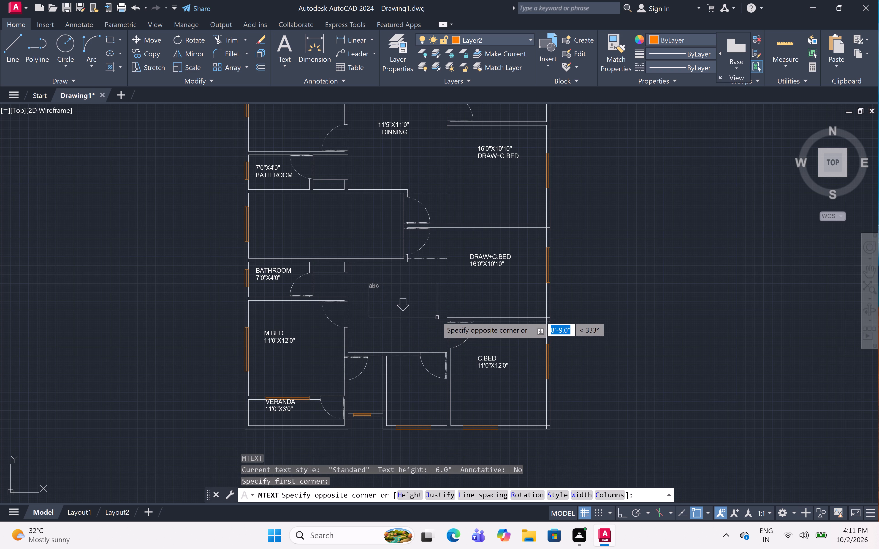
left_click(437, 317)
type("DINING")
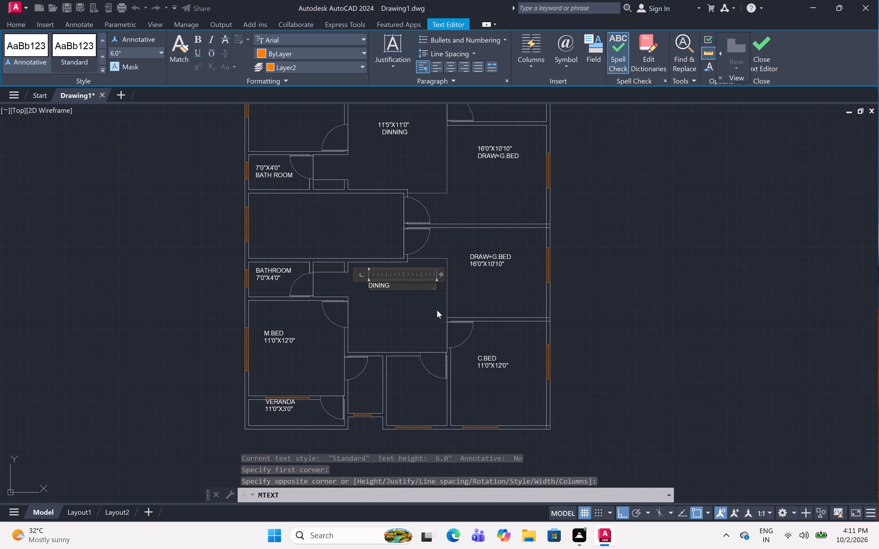
key("Return")
type("11'")
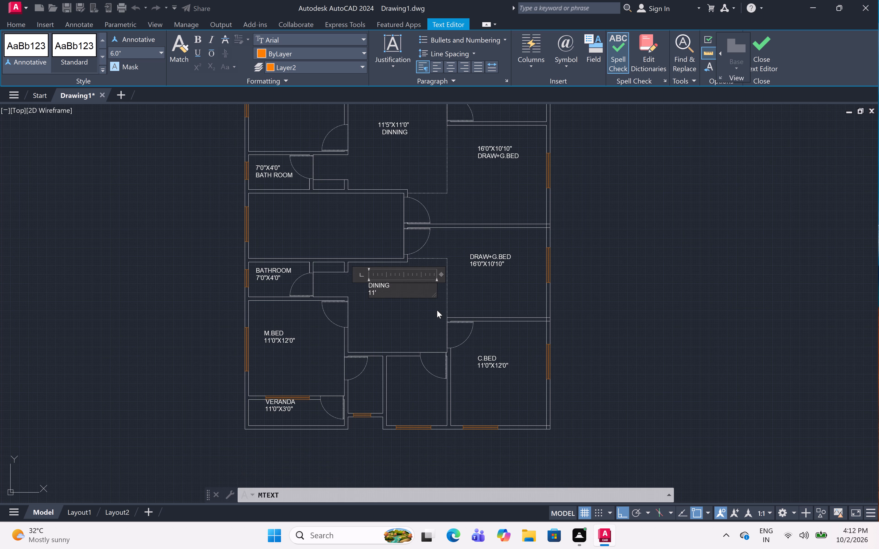
key("5")
key("shift+quotedbl")
key("x")
type("11'")
key("0")
key("shift+quotedbl")
key("Return")
key("BackSpace")
left_click(432, 334)
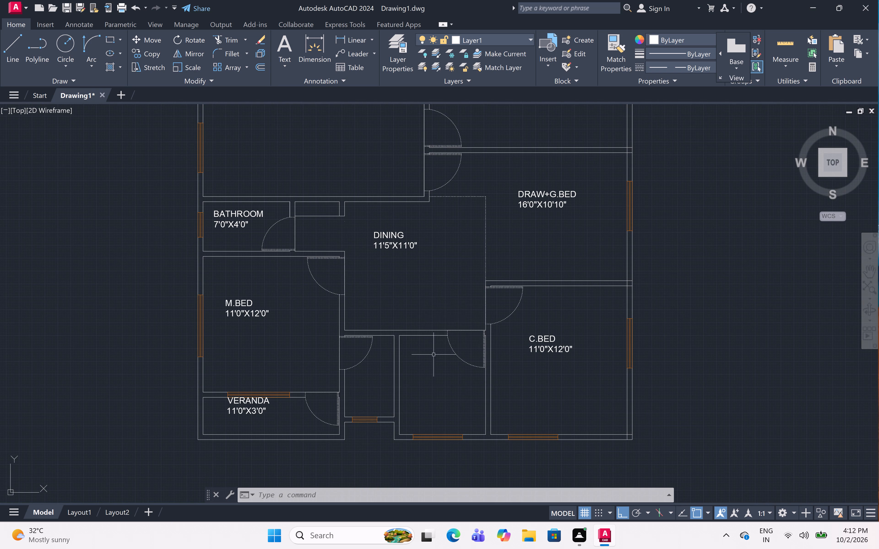
Label the lower unit's narrow room beside M.BED, below DINING, with two-line multiline text reading BATHROOM and 7'0"X4'0".
left_click_drag(364, 391, 367, 392)
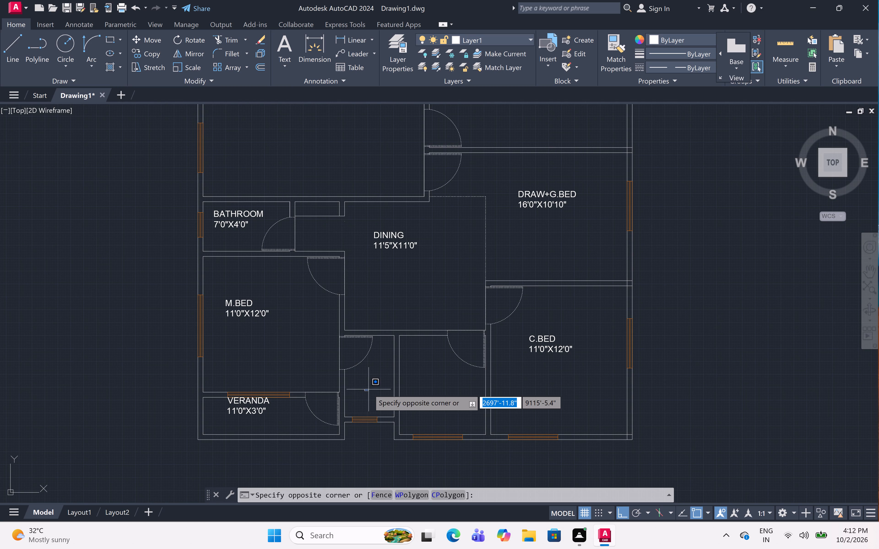
left_click(369, 382)
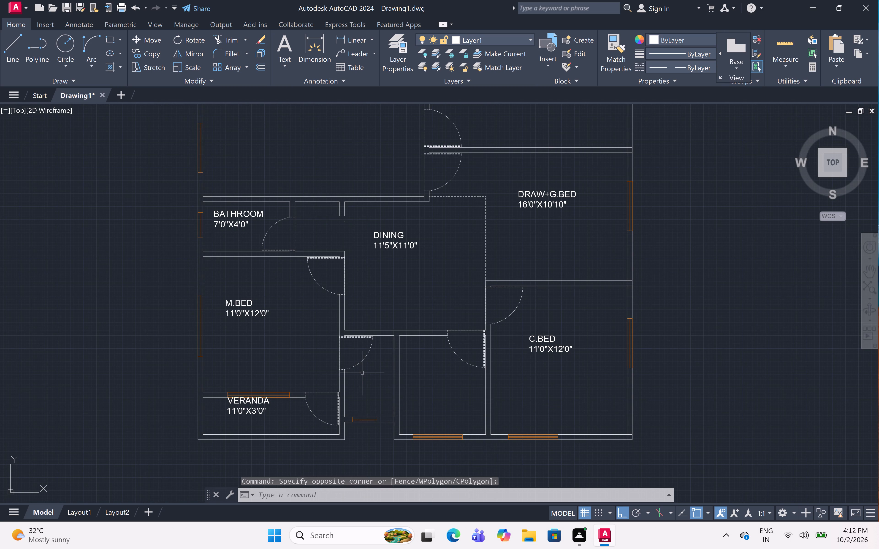
type("MT")
key("Return")
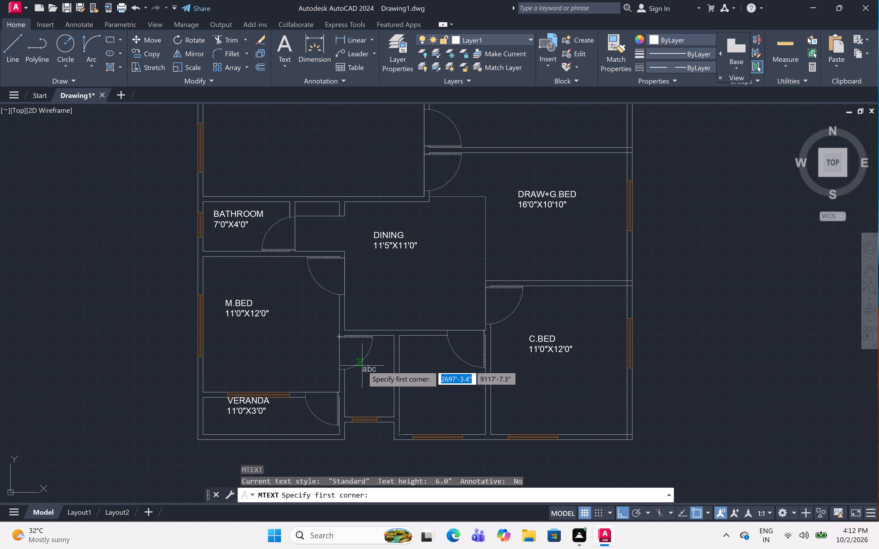
left_click_drag(363, 366, 387, 412)
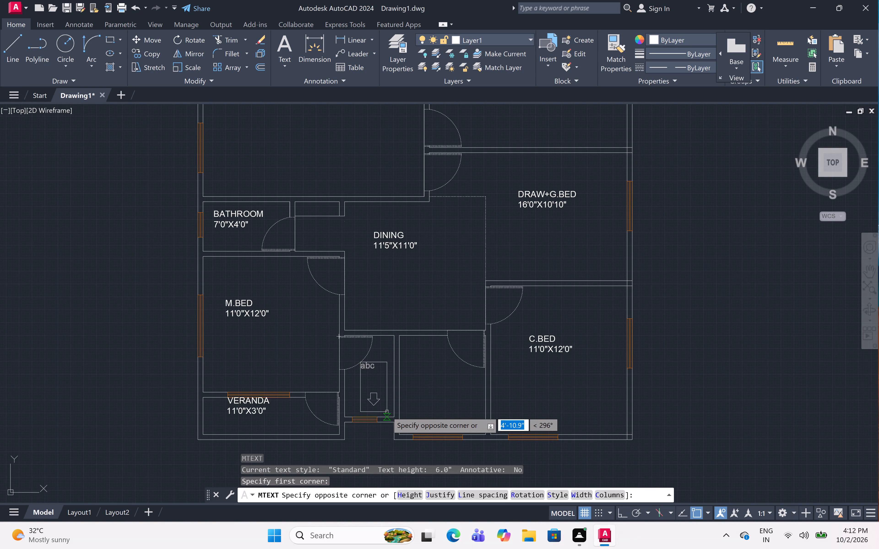
left_click_drag(387, 412, 387, 408)
left_click(387, 408)
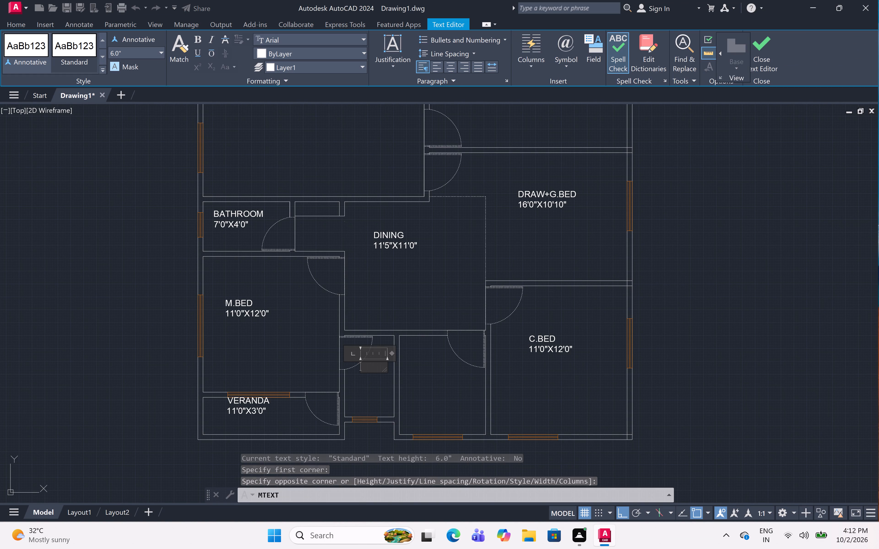
type("BATH")
type("ROO")
key("m")
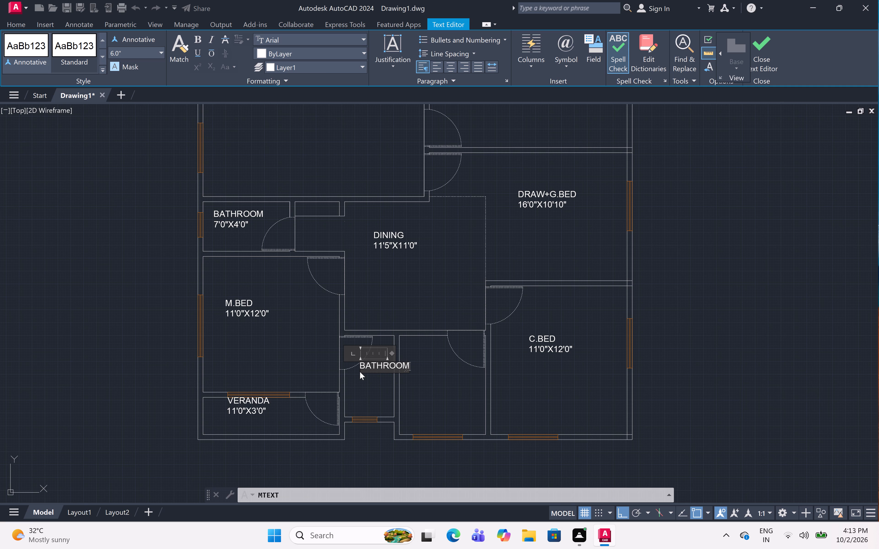
key("space")
key("Return")
key("7")
type("'0")
key("shift+quotedbl")
key("x")
type("4'")
key("0")
key("shift+quotedbl")
left_click_drag(361, 358, 387, 360)
left_click_drag(387, 356, 408, 307)
left_click_drag(408, 307, 407, 307)
left_click_drag(372, 343, 373, 347)
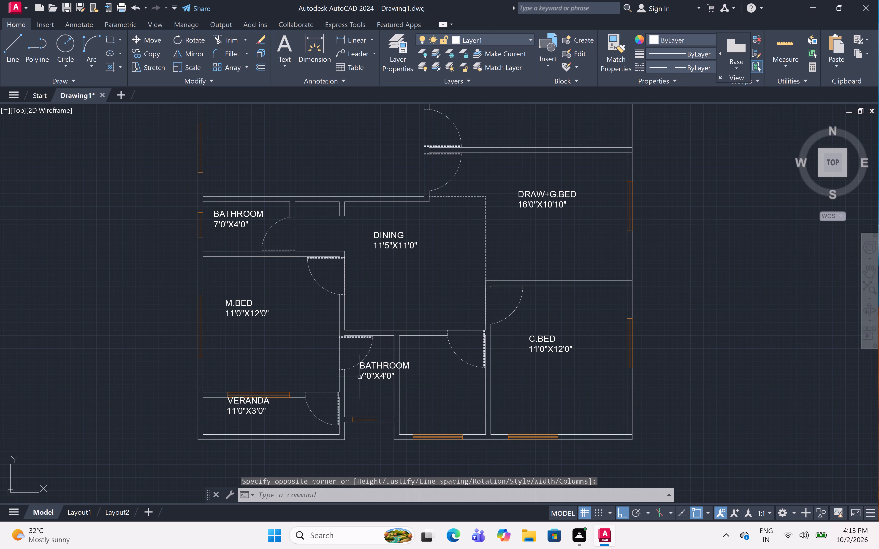
Move the new BATHROOM label toward the M.BED wall and slightly down so it fits inside the narrow room.
left_click_drag(357, 378, 365, 373)
left_click_drag(371, 371, 371, 368)
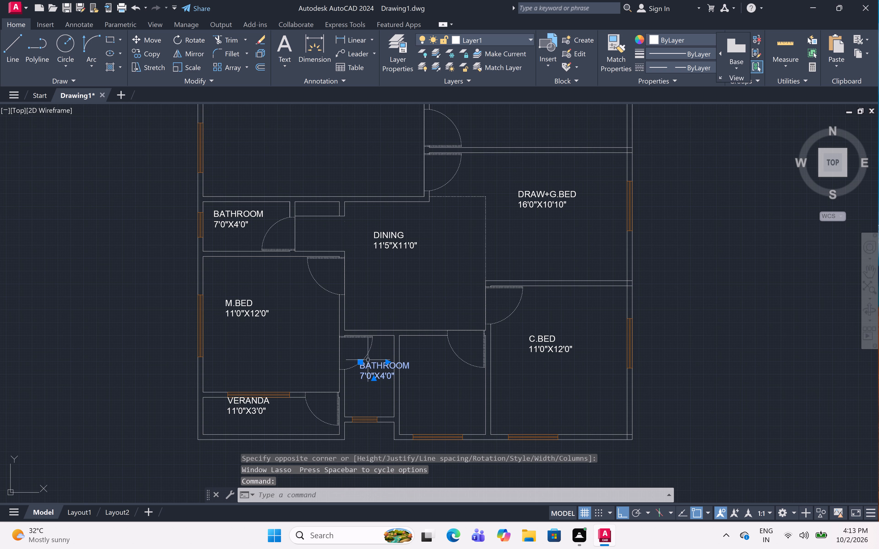
left_click_drag(359, 361, 407, 363)
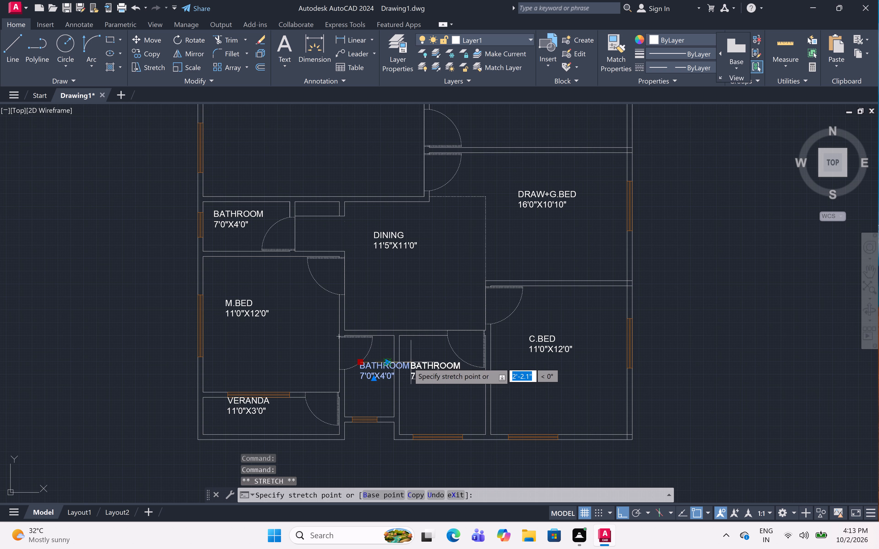
left_click_drag(407, 363, 341, 367)
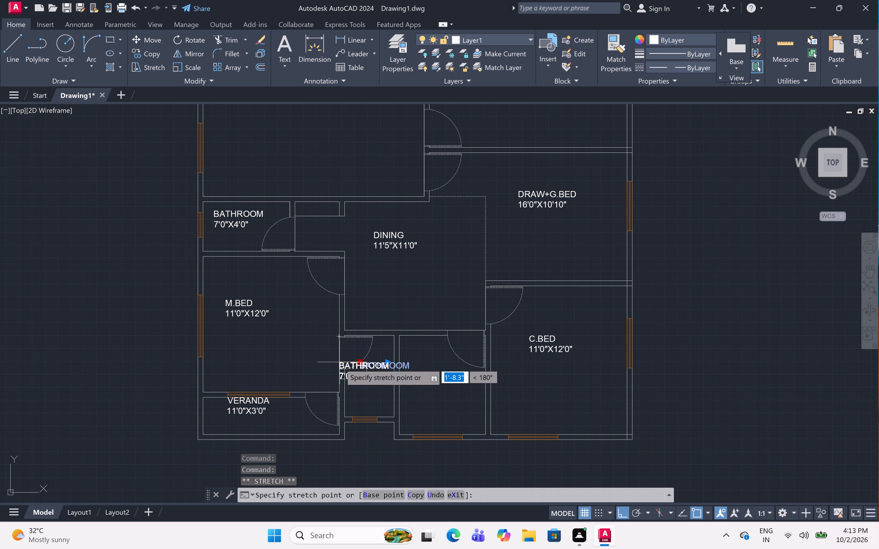
left_click_drag(341, 367, 350, 375)
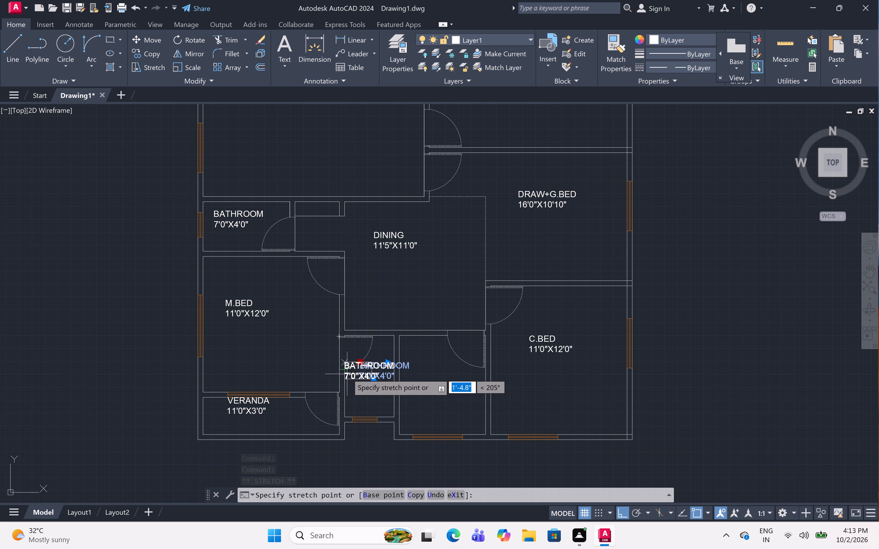
left_click(348, 375)
left_click(431, 406)
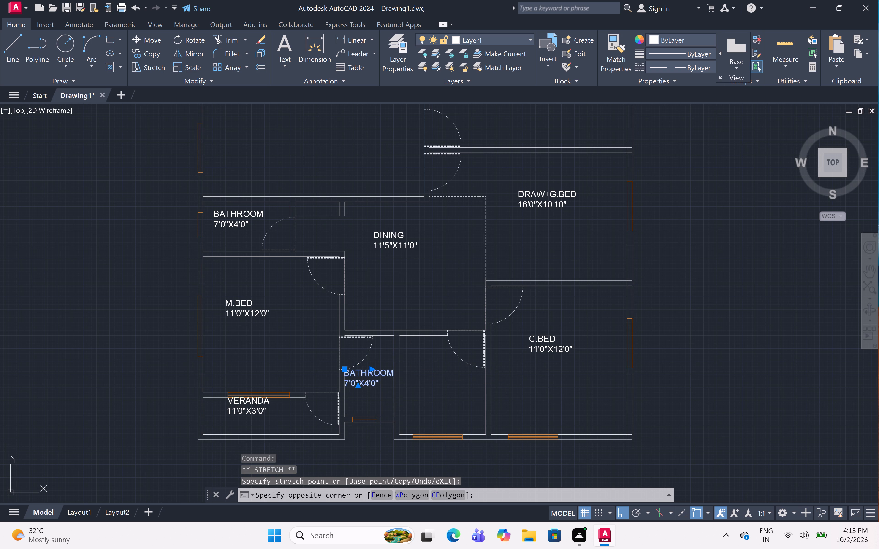
left_click(438, 389)
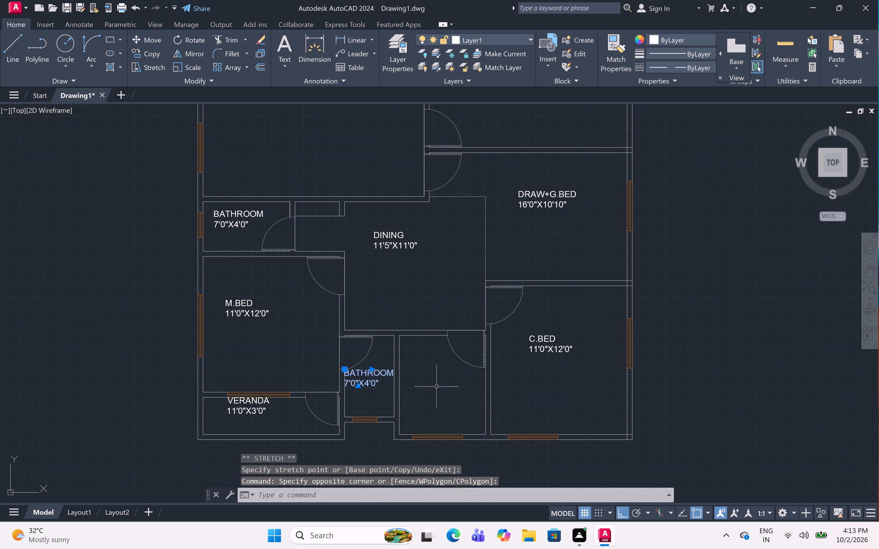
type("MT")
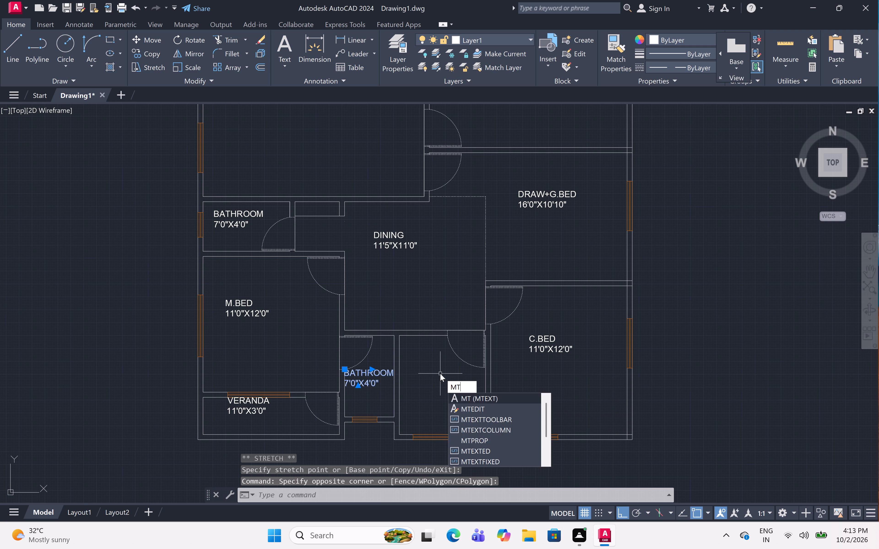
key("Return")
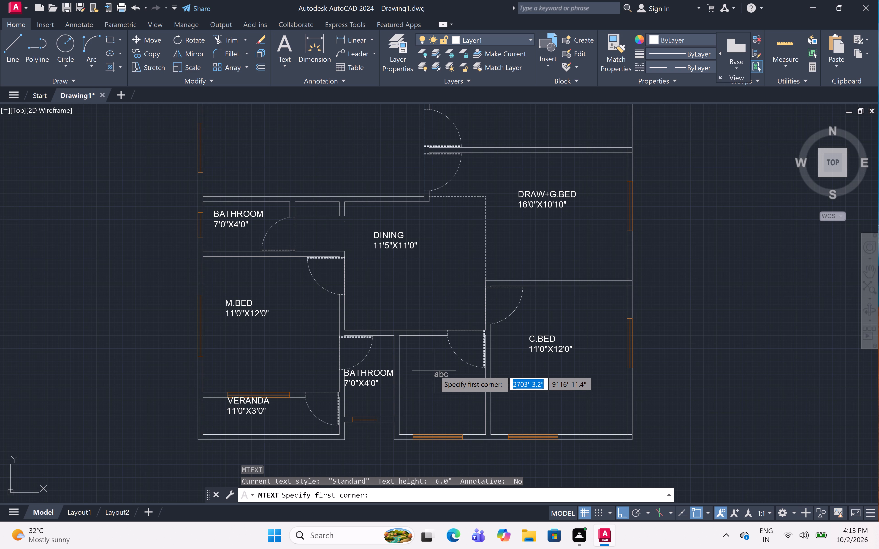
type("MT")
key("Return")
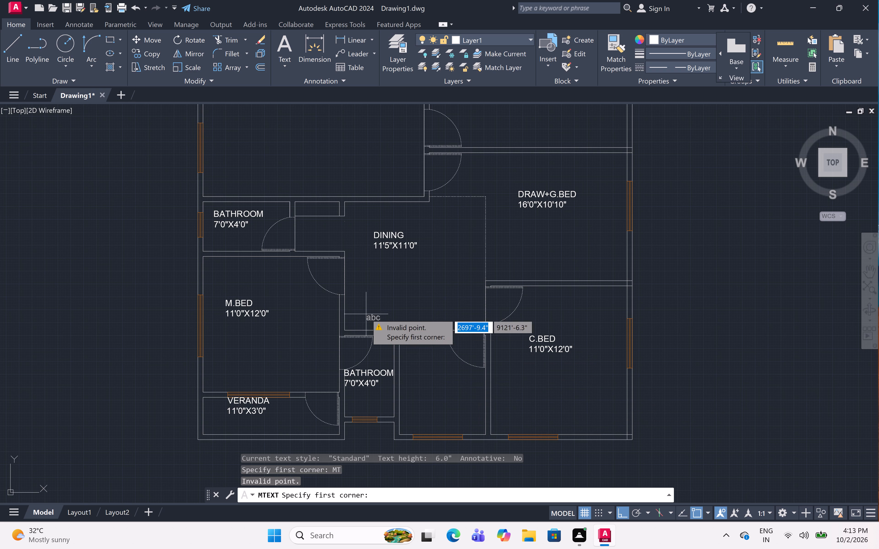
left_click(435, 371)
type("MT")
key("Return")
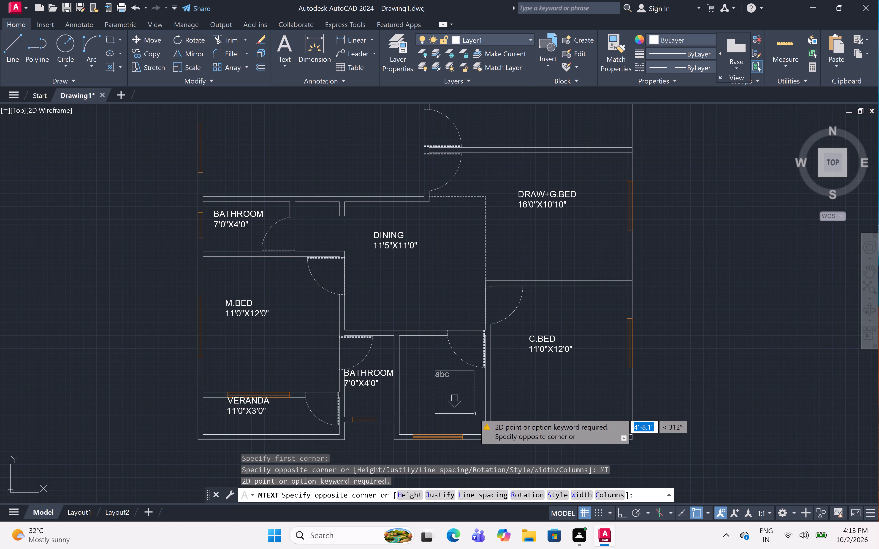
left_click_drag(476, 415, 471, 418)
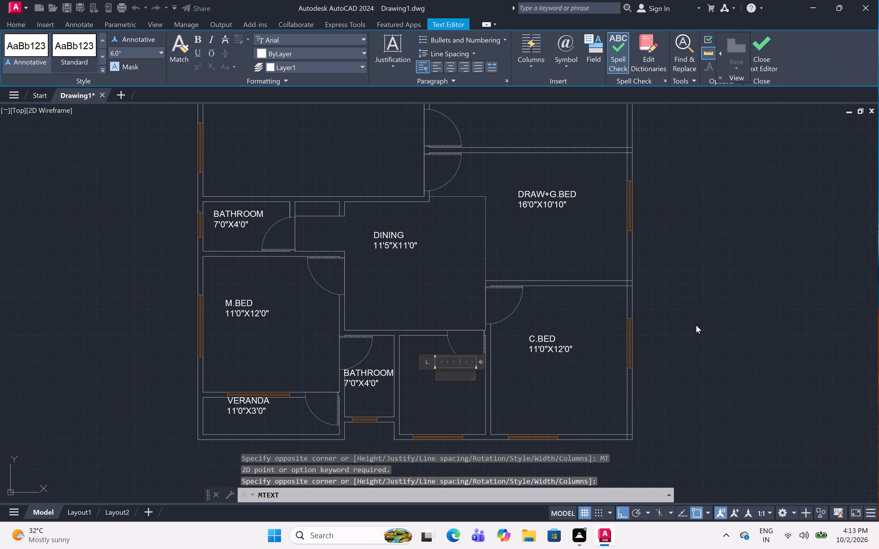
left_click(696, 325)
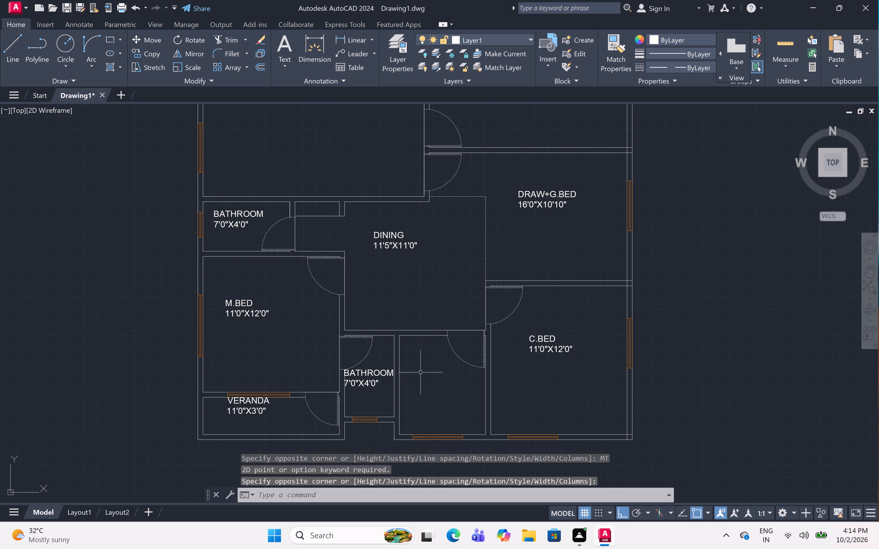
Label the lower unit's room between the lower BATHROOM and C.BED with two-line multiline text reading KITCHEN and 8'0"X7'O".
type("MT")
key("Return")
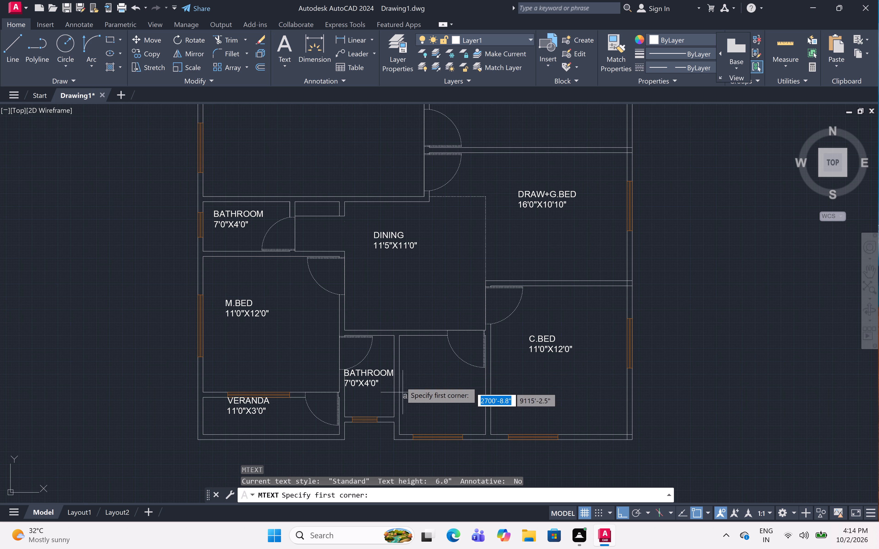
left_click_drag(411, 374, 469, 393)
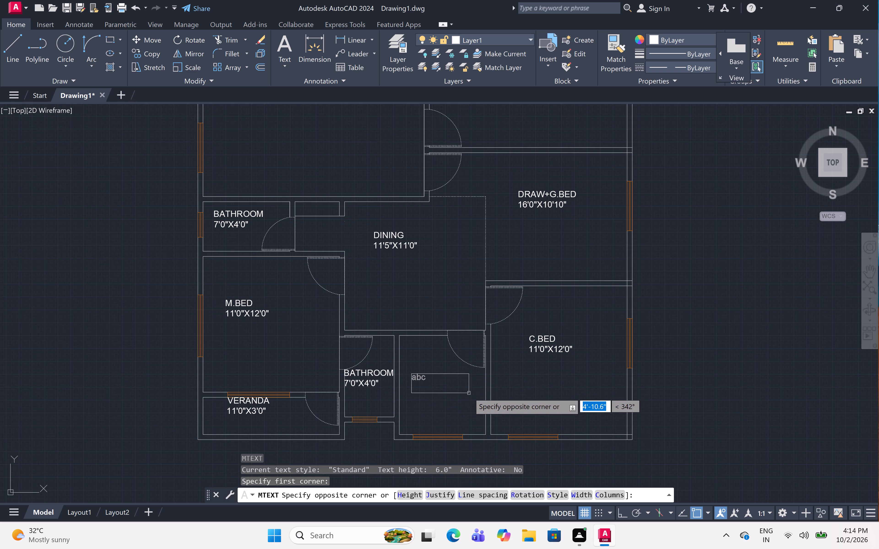
left_click(469, 393)
type("KUT")
key("BackSpace")
key("BackSpace")
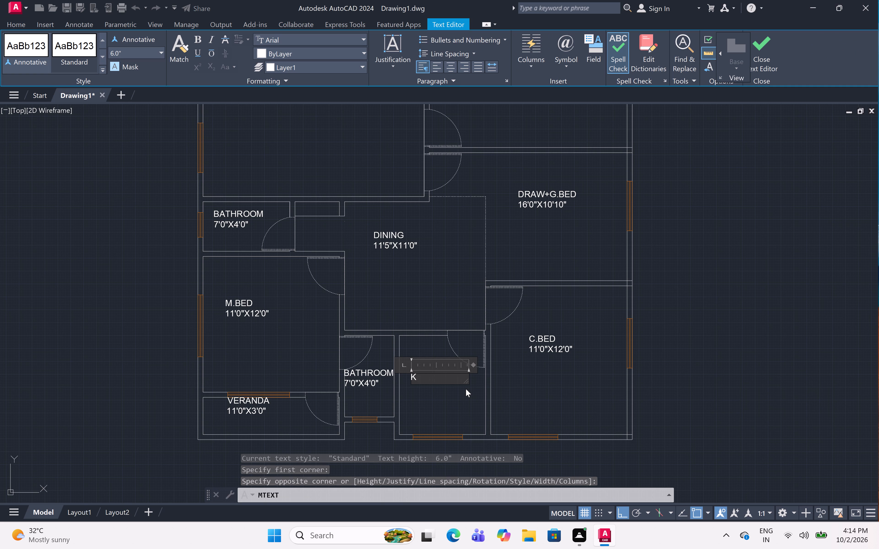
key("i")
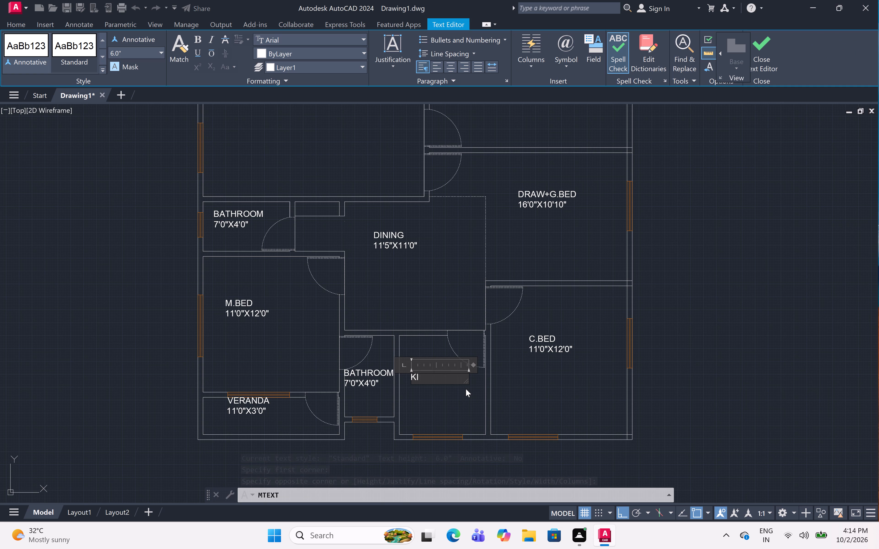
type("TC")
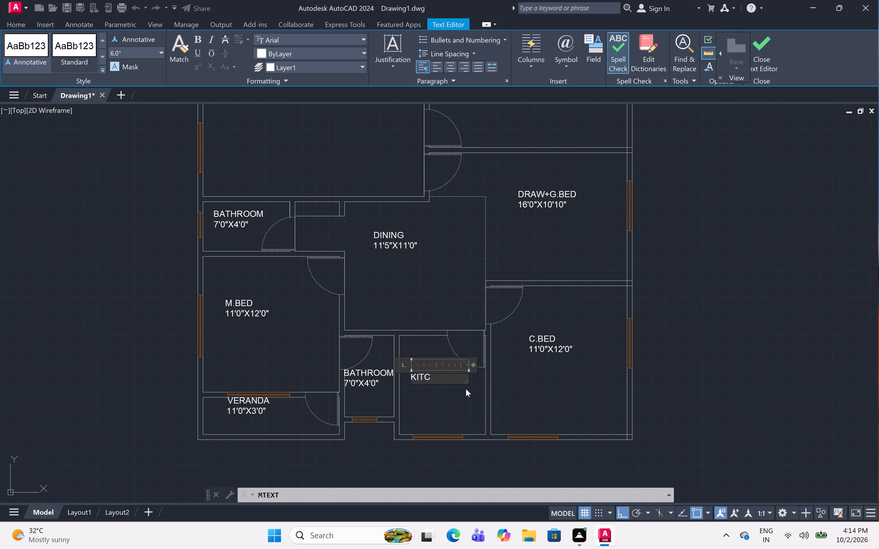
type("HE")
key("n")
key("Return")
key("8")
key("apostrophe")
key("0")
key("BackSpace")
key("shift+quotedbl")
key("x")
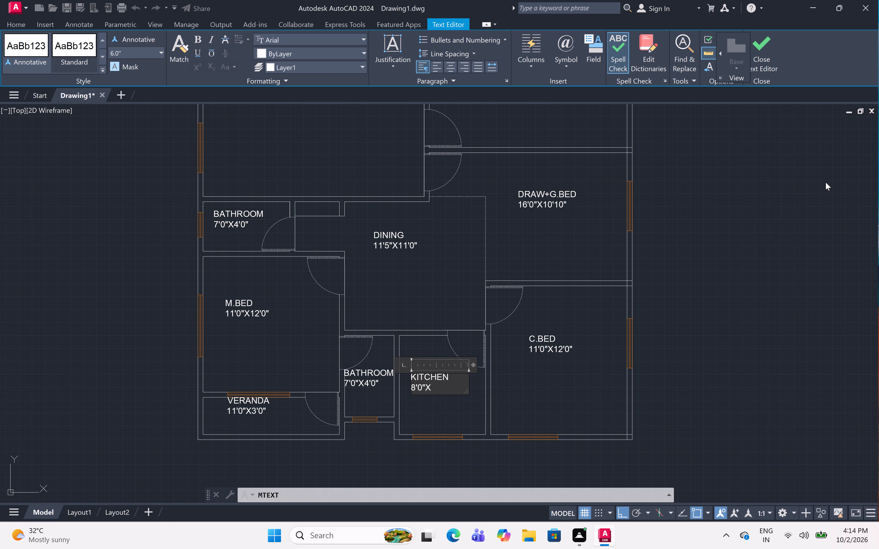
key("7")
key("apostrophe")
key("o")
key("shift+quotedbl")
left_click(384, 171)
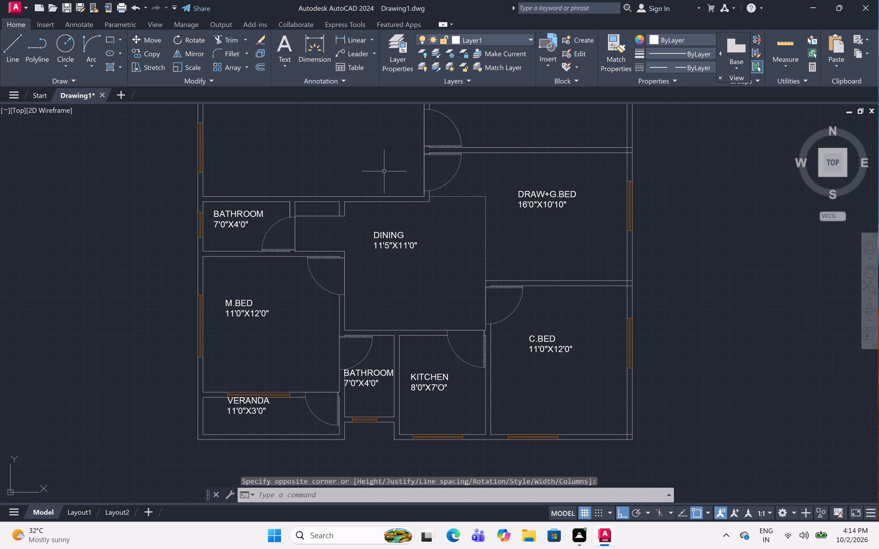
Label the upper unit's small recess beside BATH ROOM, below DINNING, with multiline text reading BASHIN.
scroll(384, 171, "up", 19)
scroll(384, 171, "down", 9, "ctrl")
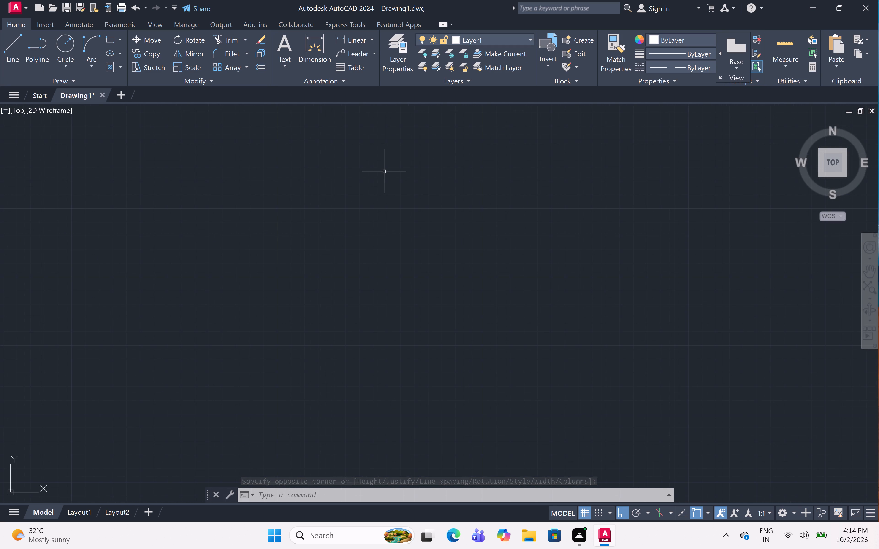
scroll(384, 171, "down", 1, "ctrl")
scroll(384, 171, "up", 2, "ctrl")
scroll(384, 171, "down", 5, "ctrl")
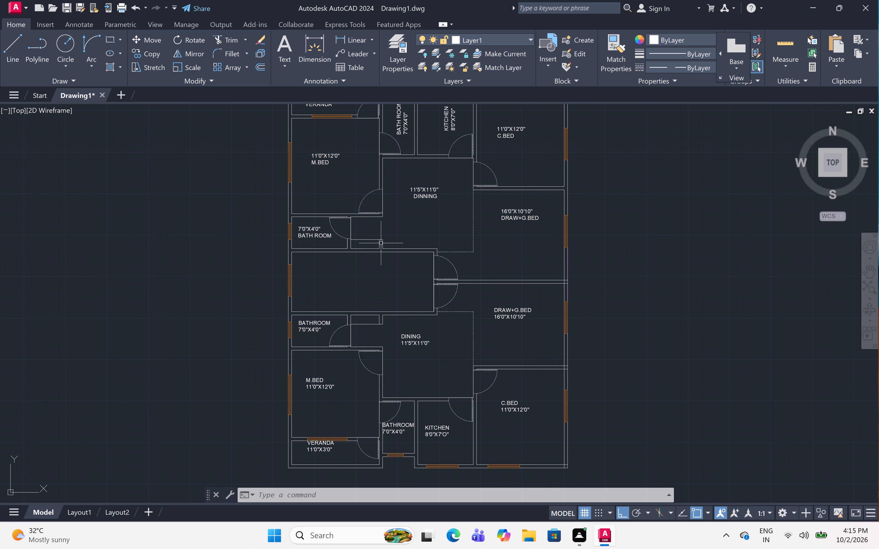
left_click_drag(358, 241, 367, 244)
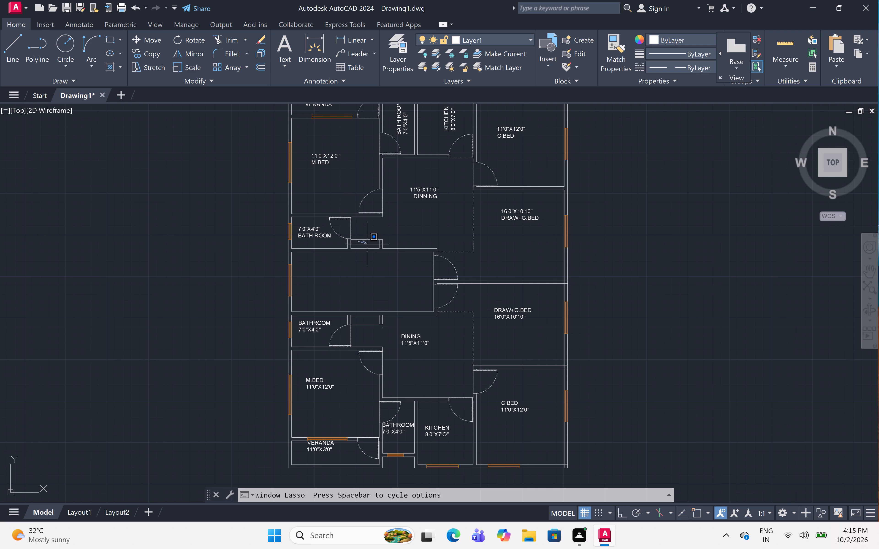
left_click_drag(367, 244, 375, 248)
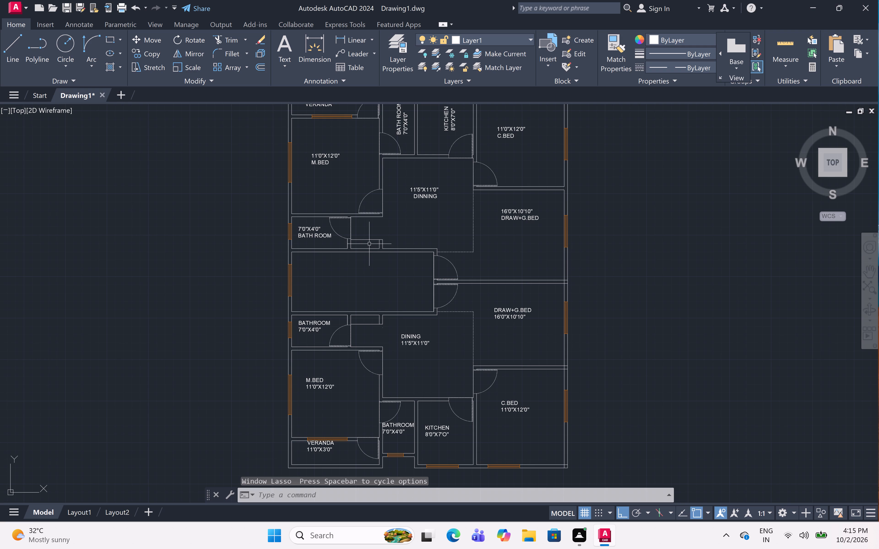
type("MT")
key("m")
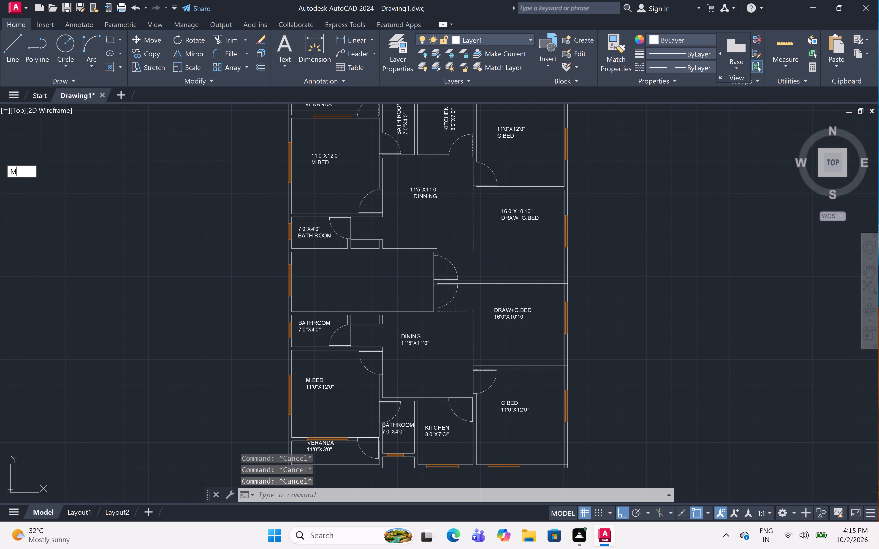
key("t")
key("Return")
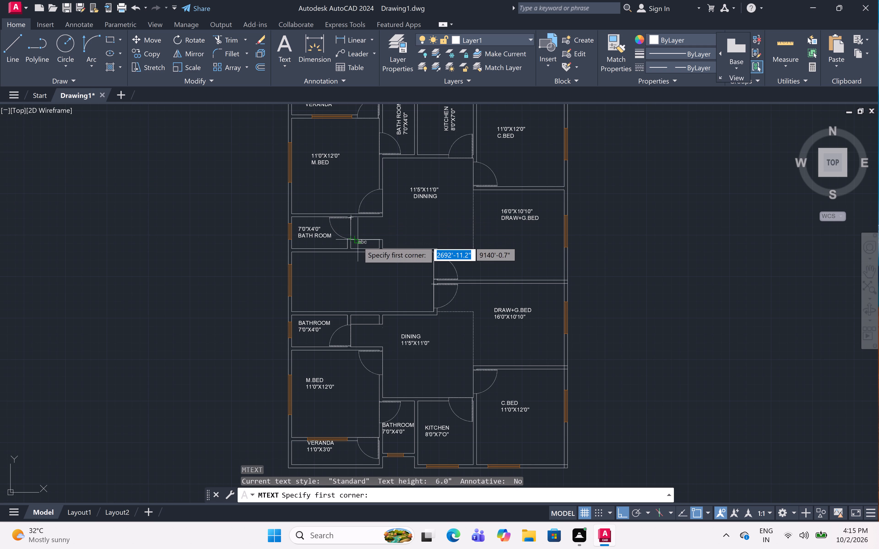
left_click_drag(354, 242, 364, 247)
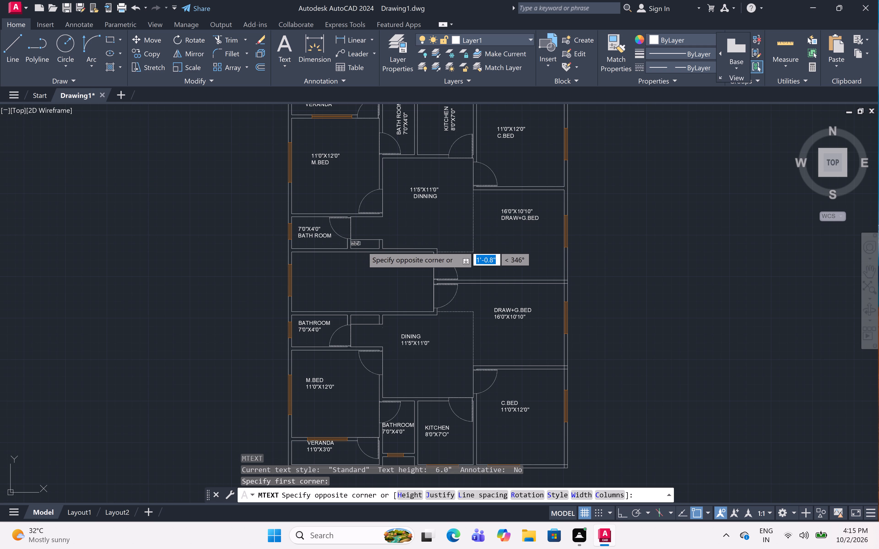
left_click_drag(364, 247, 380, 250)
left_click(380, 250)
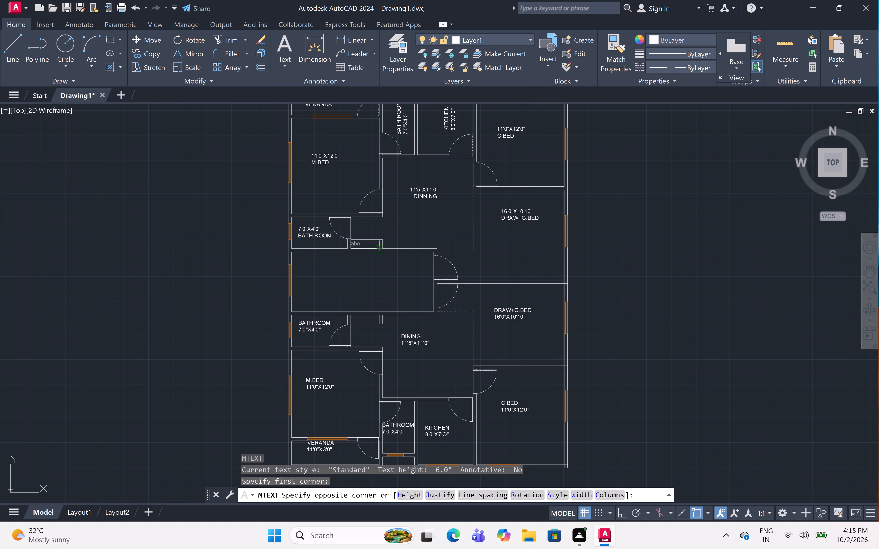
type("BAS")
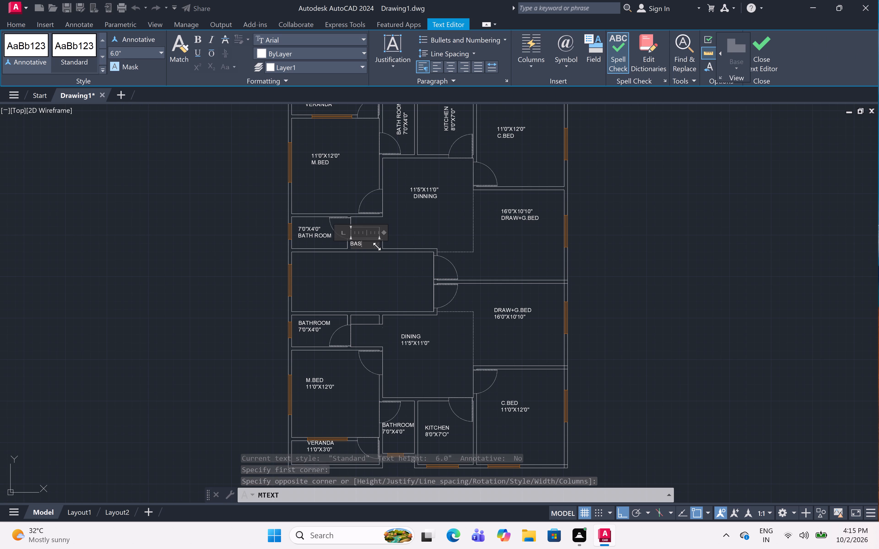
type("HIN")
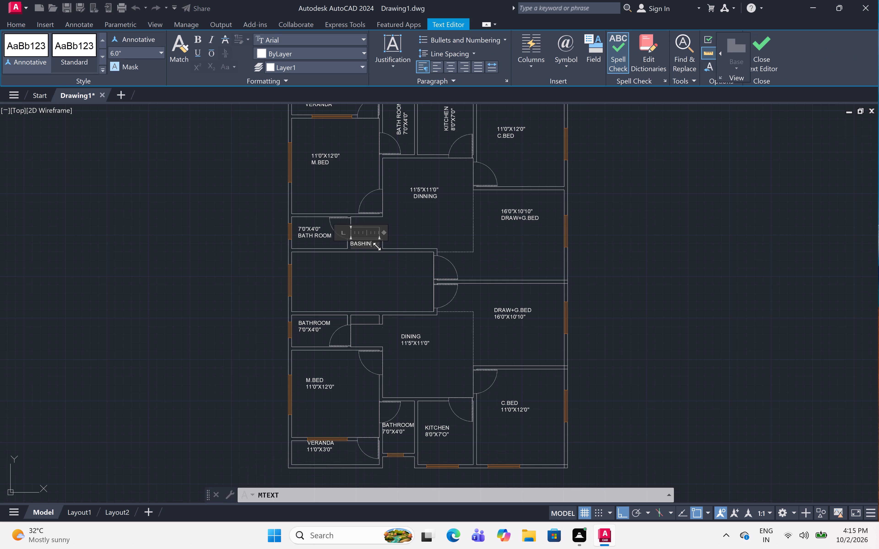
key("Return")
left_click(367, 270)
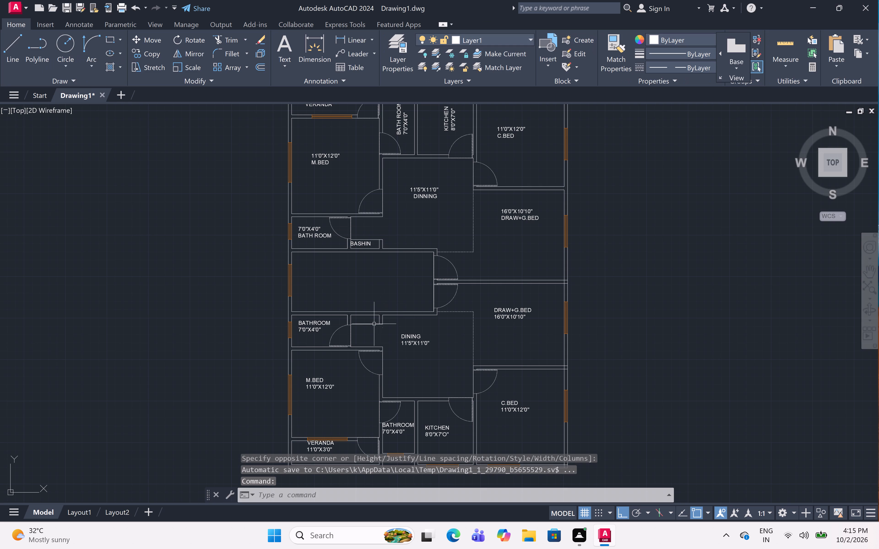
Label the lower unit's small recess beside BATHROOM, above the passage to DINING, with multiline text reading BASHIN.
type("MT")
key("Return")
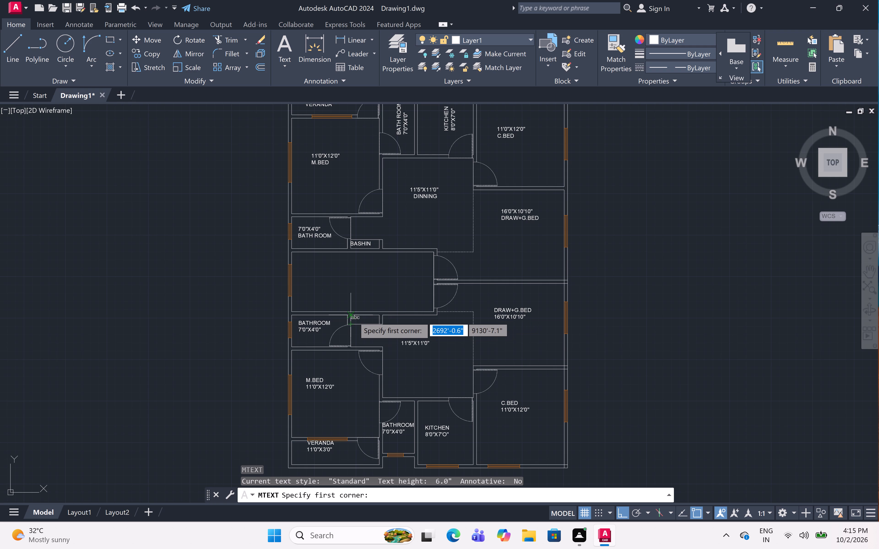
left_click_drag(354, 317, 380, 326)
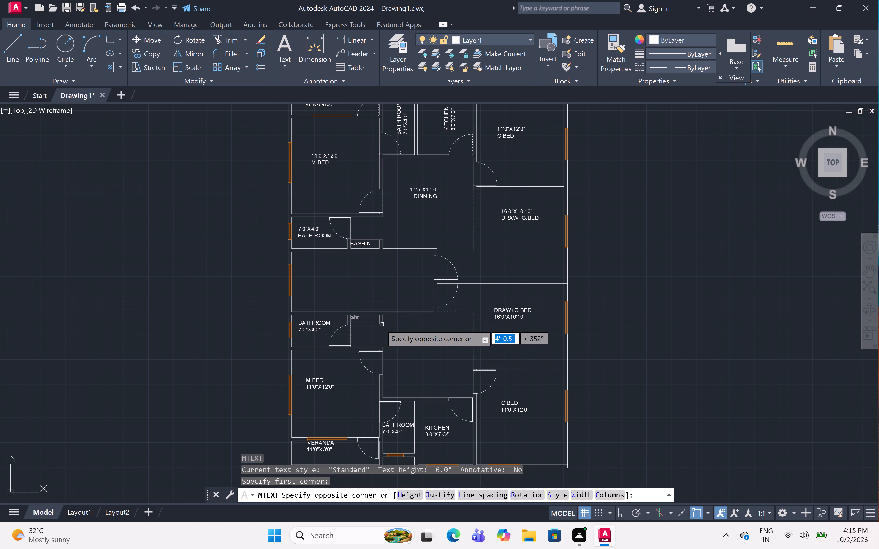
left_click_drag(380, 326, 379, 327)
left_click(378, 327)
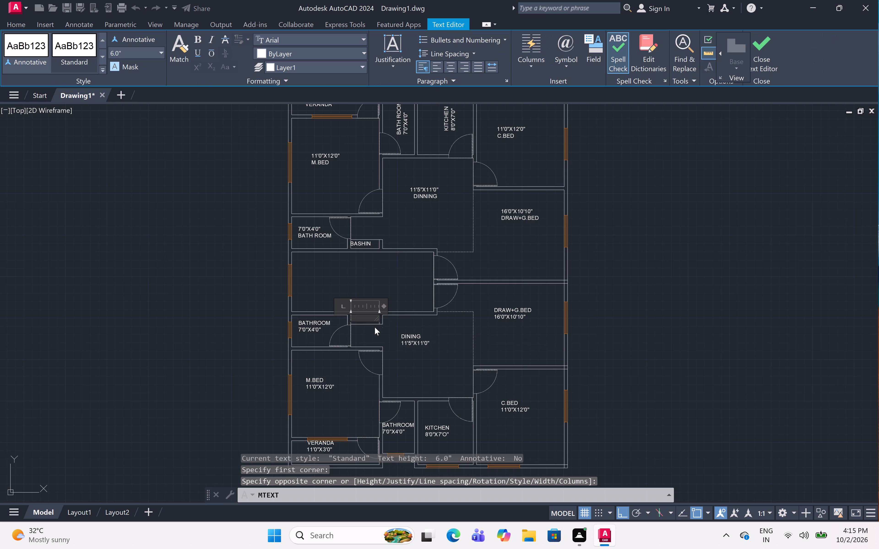
type("BASHIN")
key("Return")
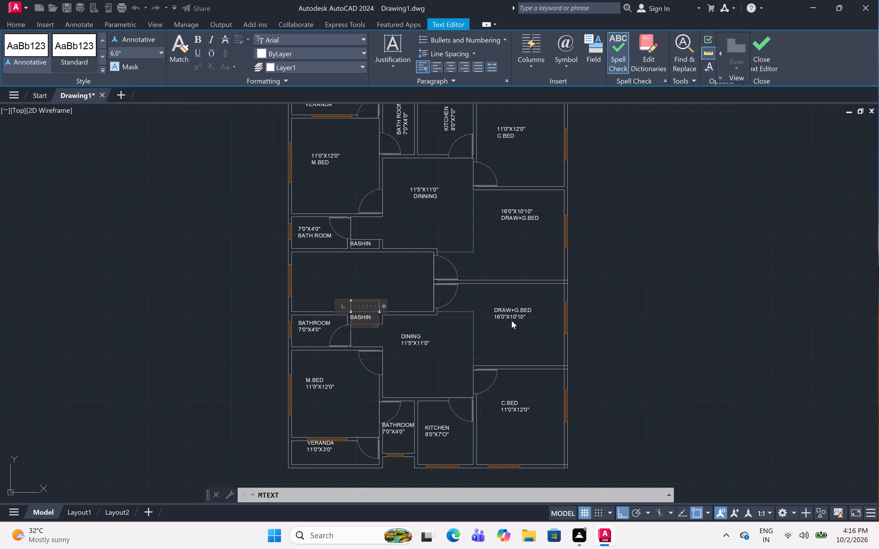
left_click(586, 312)
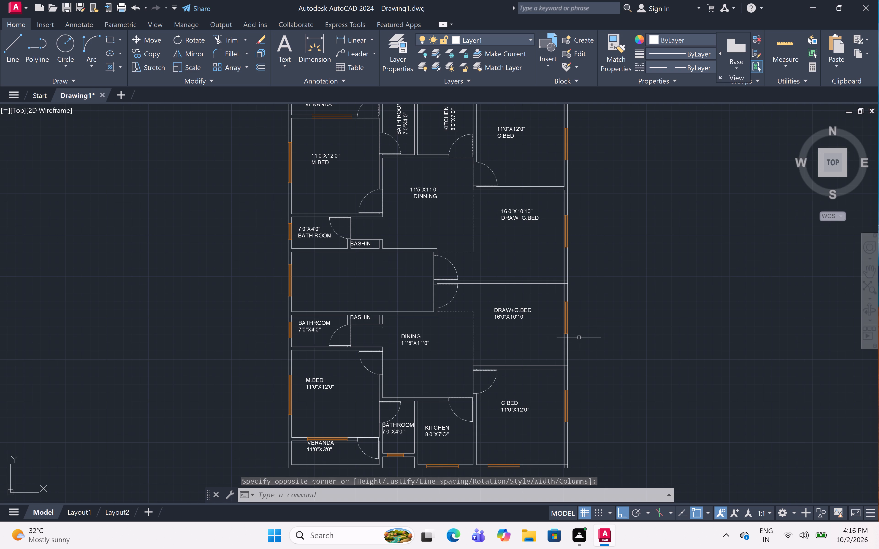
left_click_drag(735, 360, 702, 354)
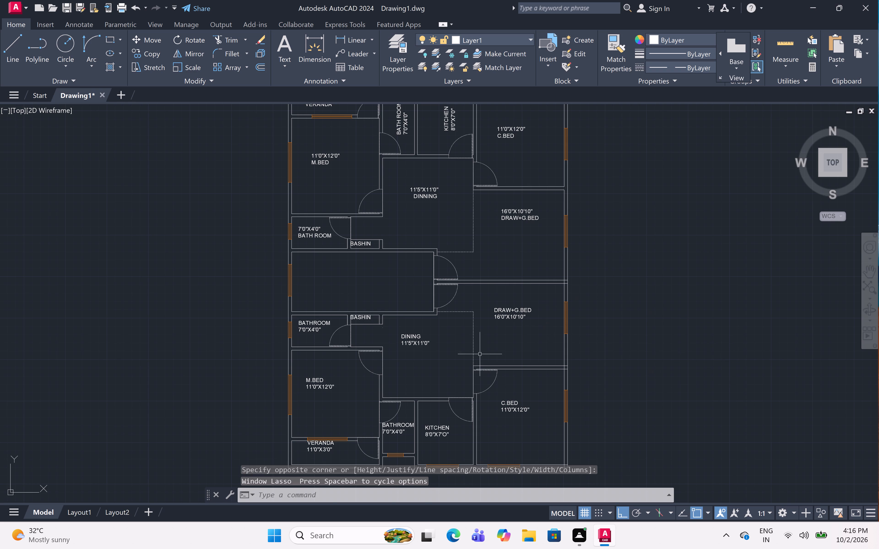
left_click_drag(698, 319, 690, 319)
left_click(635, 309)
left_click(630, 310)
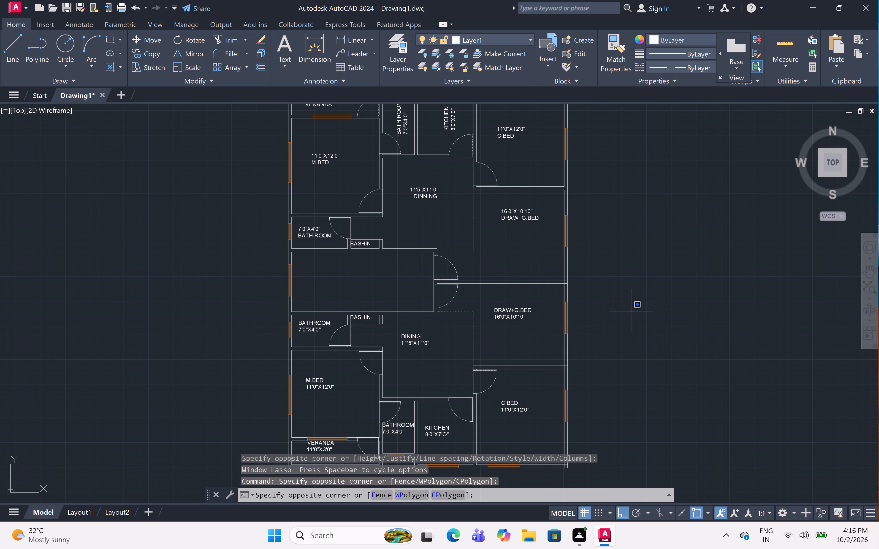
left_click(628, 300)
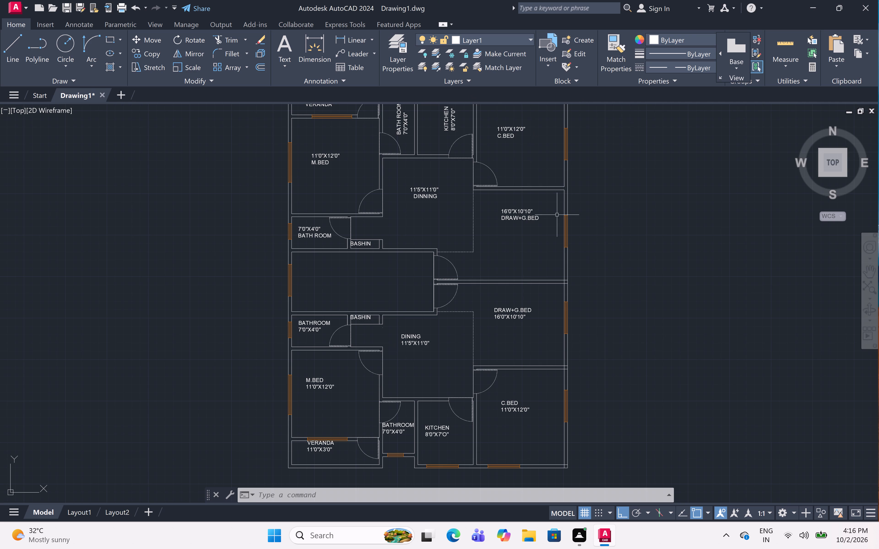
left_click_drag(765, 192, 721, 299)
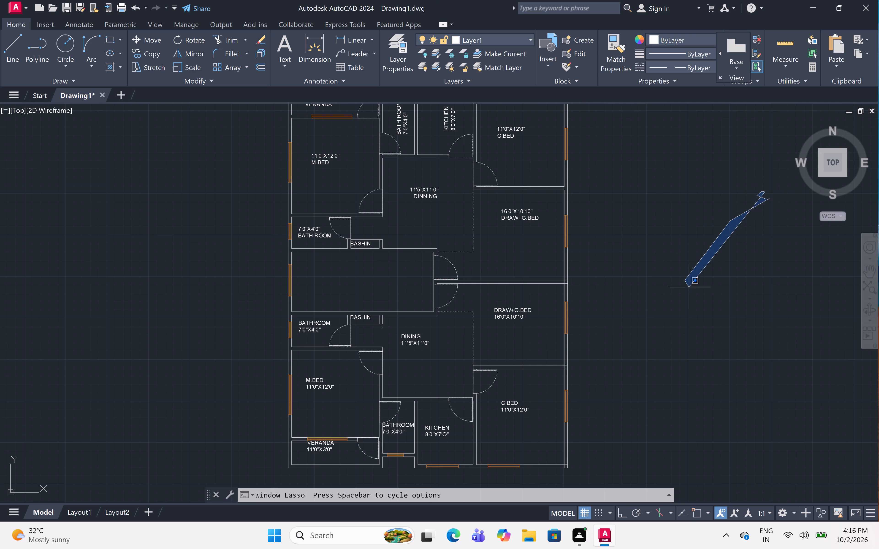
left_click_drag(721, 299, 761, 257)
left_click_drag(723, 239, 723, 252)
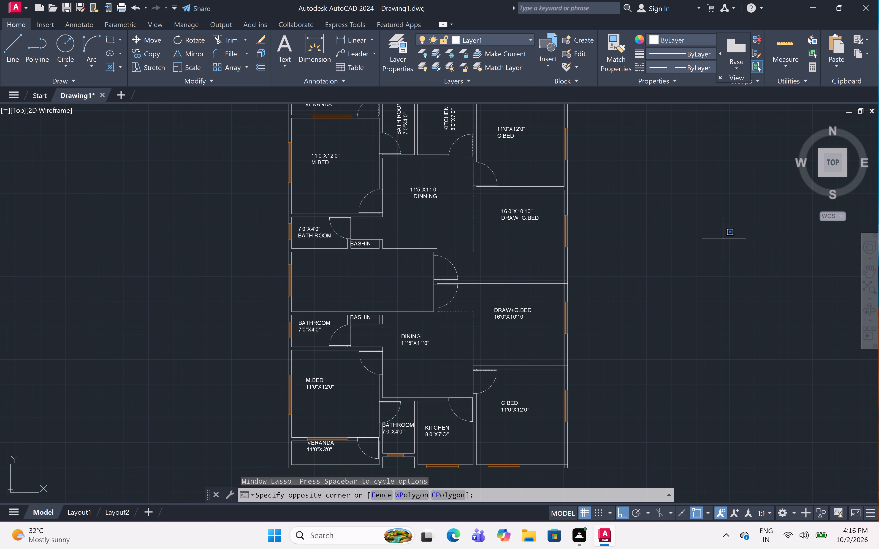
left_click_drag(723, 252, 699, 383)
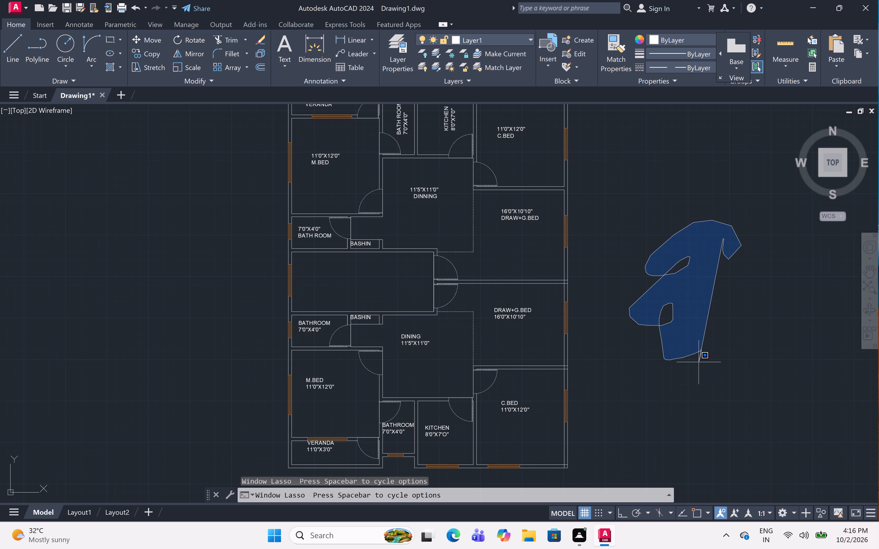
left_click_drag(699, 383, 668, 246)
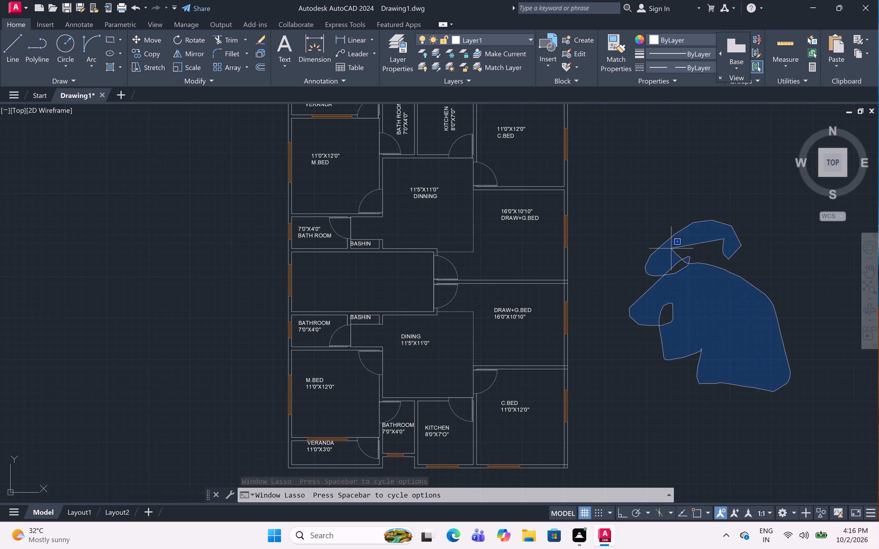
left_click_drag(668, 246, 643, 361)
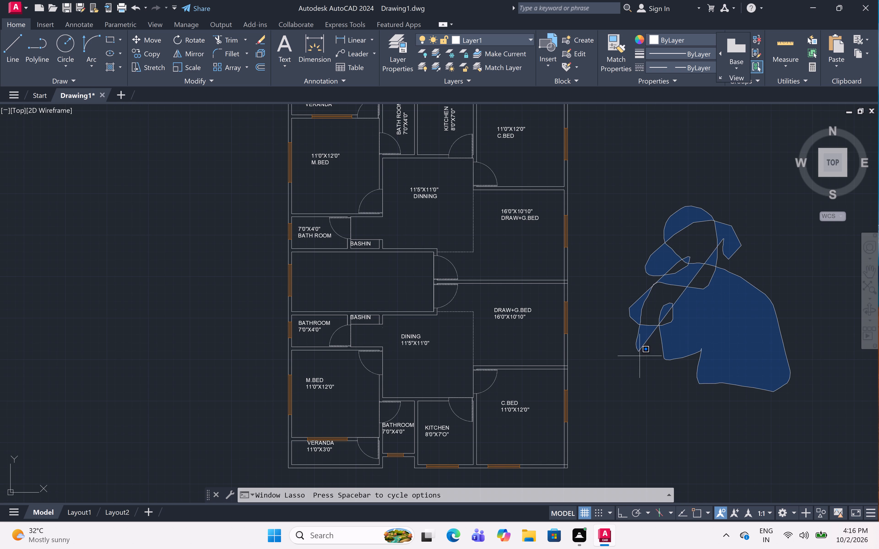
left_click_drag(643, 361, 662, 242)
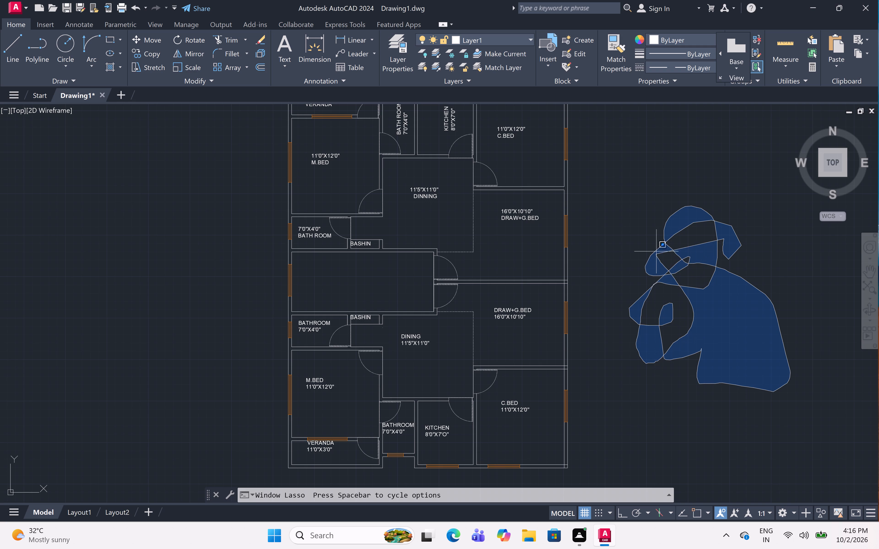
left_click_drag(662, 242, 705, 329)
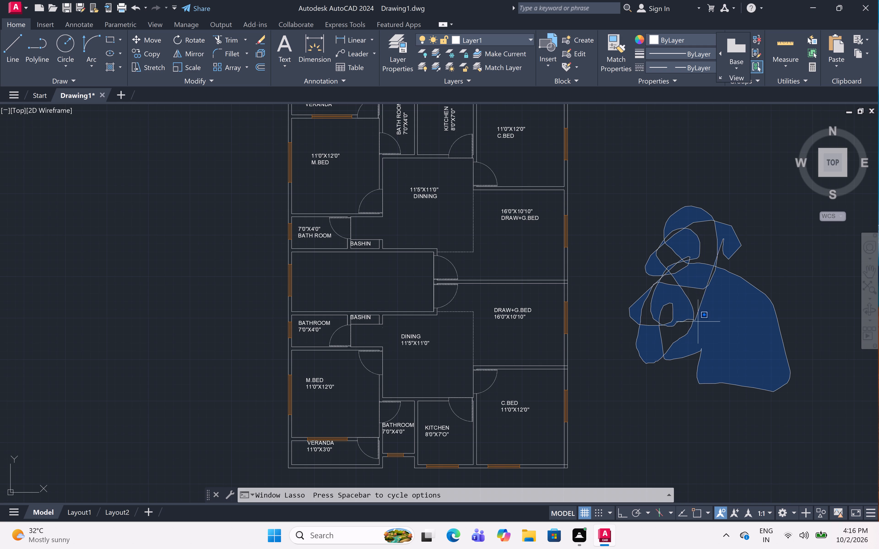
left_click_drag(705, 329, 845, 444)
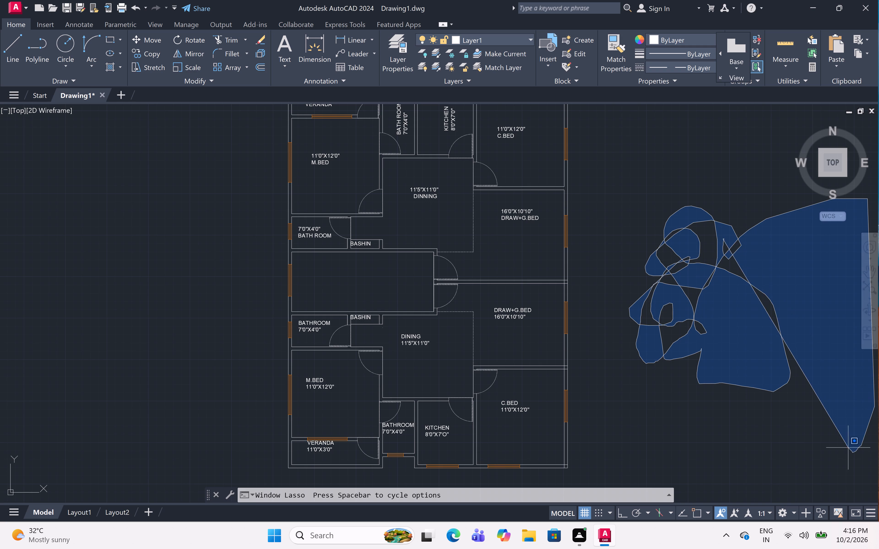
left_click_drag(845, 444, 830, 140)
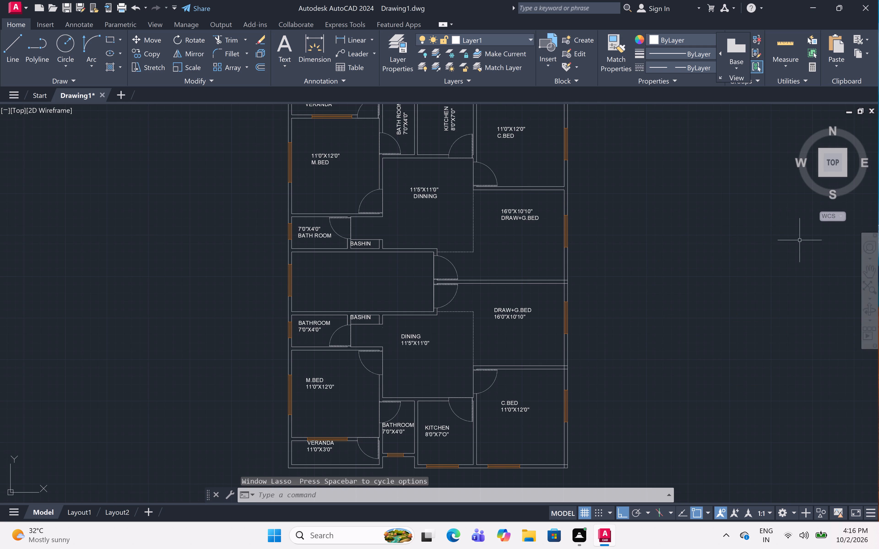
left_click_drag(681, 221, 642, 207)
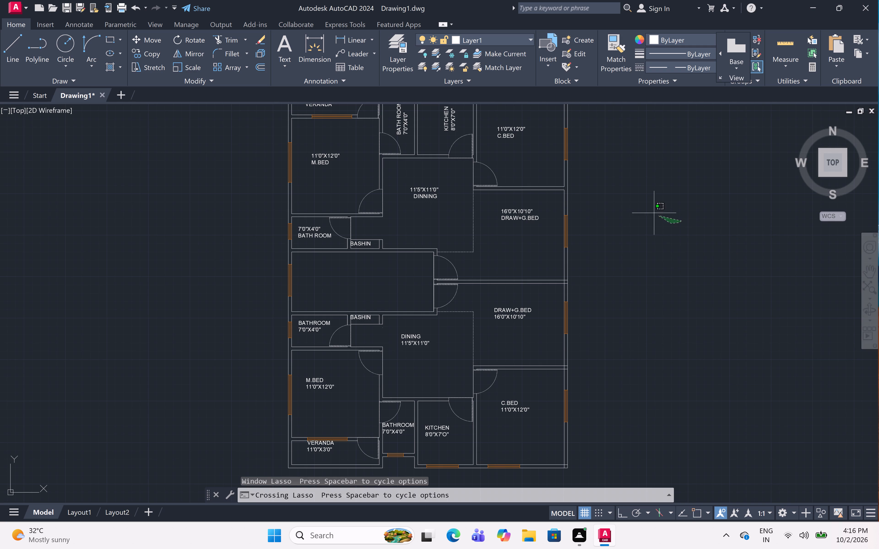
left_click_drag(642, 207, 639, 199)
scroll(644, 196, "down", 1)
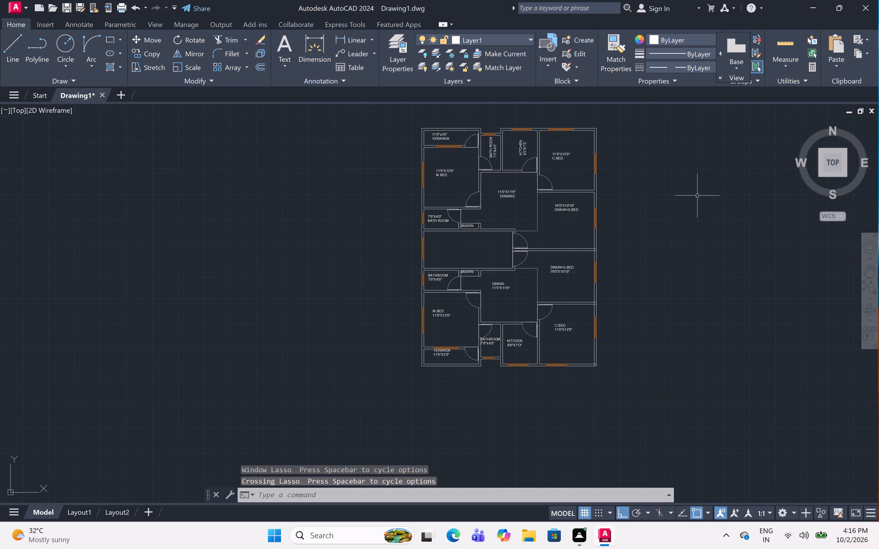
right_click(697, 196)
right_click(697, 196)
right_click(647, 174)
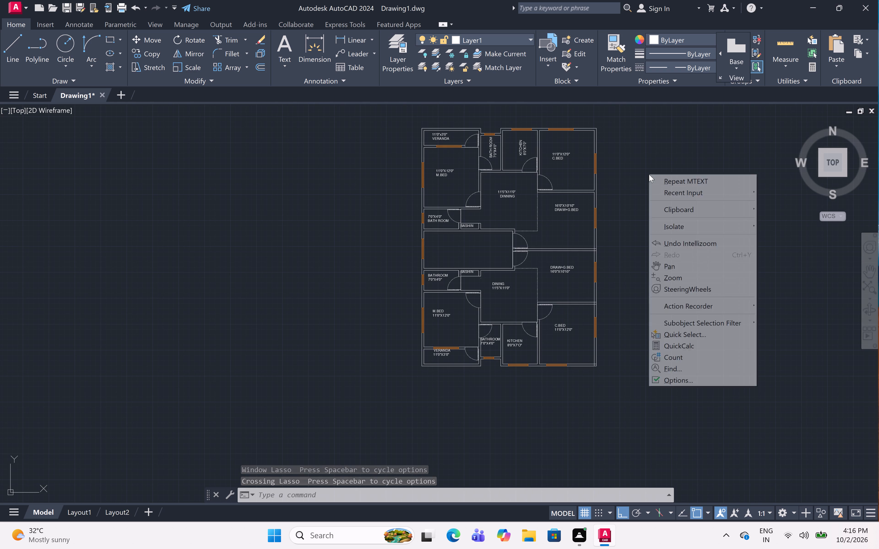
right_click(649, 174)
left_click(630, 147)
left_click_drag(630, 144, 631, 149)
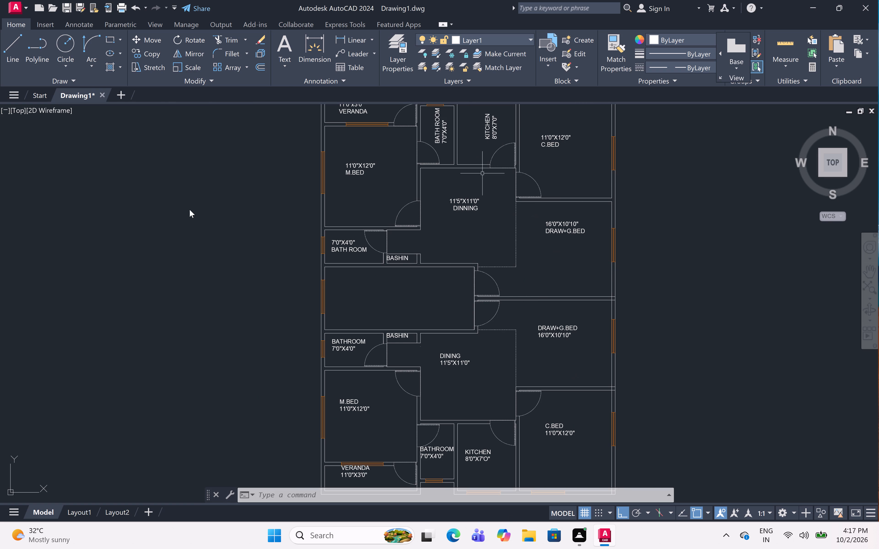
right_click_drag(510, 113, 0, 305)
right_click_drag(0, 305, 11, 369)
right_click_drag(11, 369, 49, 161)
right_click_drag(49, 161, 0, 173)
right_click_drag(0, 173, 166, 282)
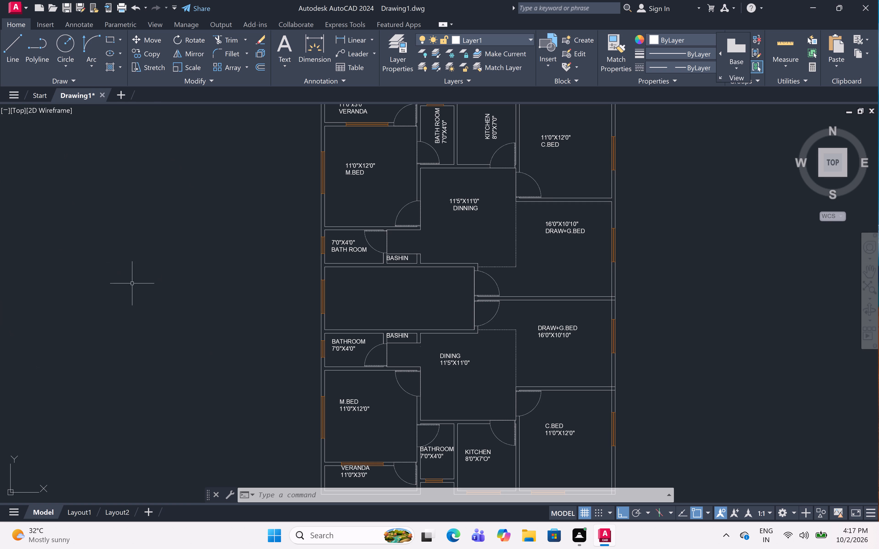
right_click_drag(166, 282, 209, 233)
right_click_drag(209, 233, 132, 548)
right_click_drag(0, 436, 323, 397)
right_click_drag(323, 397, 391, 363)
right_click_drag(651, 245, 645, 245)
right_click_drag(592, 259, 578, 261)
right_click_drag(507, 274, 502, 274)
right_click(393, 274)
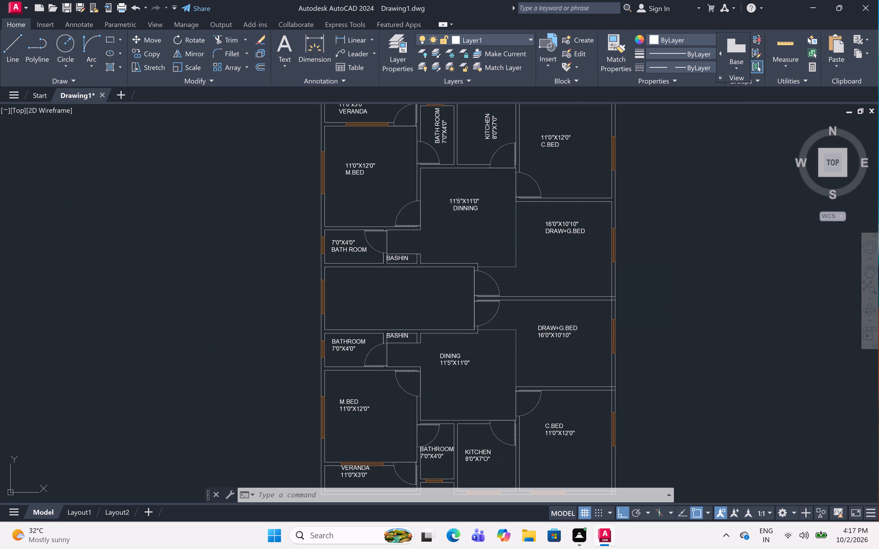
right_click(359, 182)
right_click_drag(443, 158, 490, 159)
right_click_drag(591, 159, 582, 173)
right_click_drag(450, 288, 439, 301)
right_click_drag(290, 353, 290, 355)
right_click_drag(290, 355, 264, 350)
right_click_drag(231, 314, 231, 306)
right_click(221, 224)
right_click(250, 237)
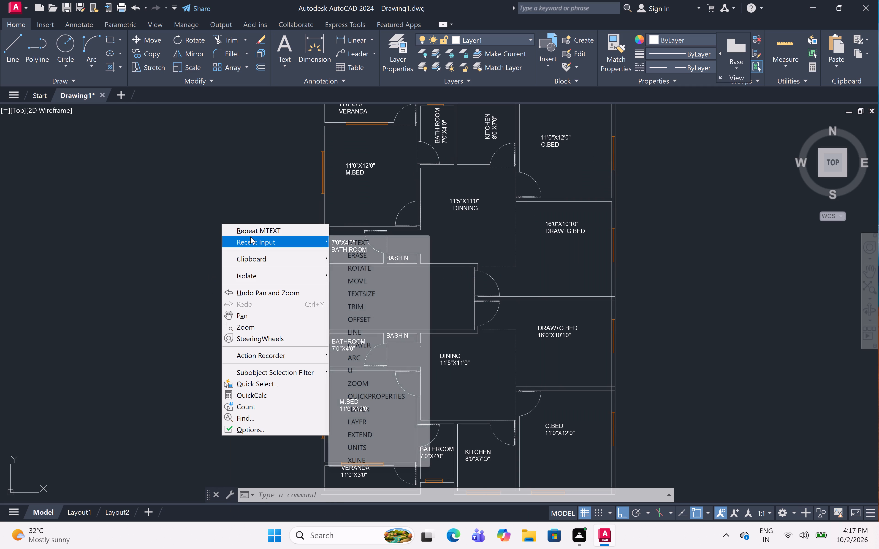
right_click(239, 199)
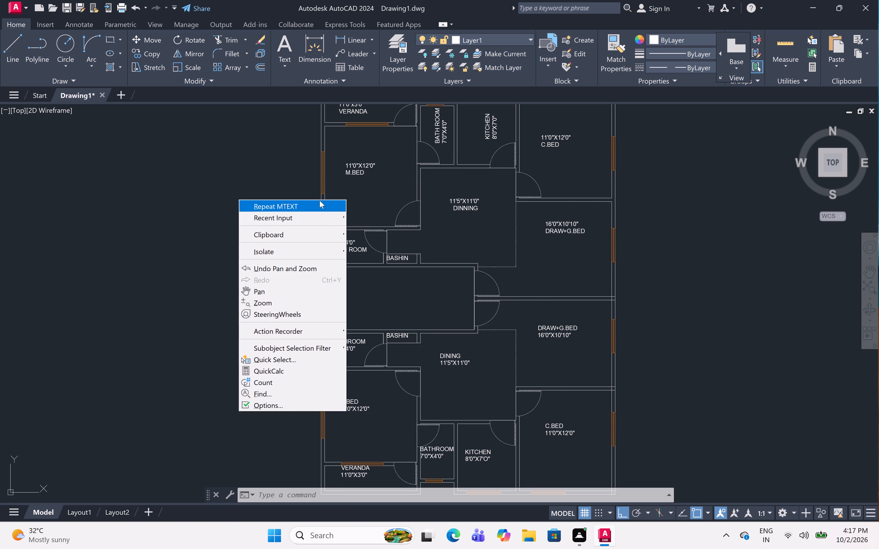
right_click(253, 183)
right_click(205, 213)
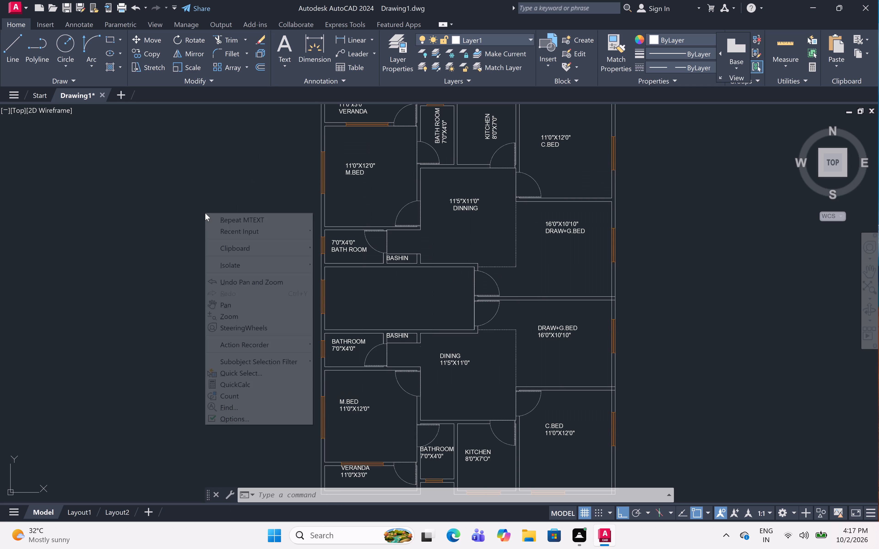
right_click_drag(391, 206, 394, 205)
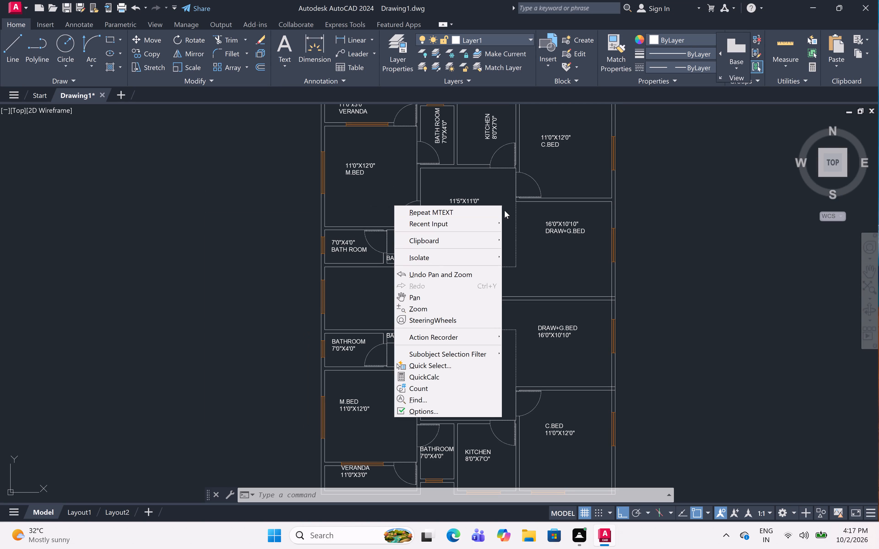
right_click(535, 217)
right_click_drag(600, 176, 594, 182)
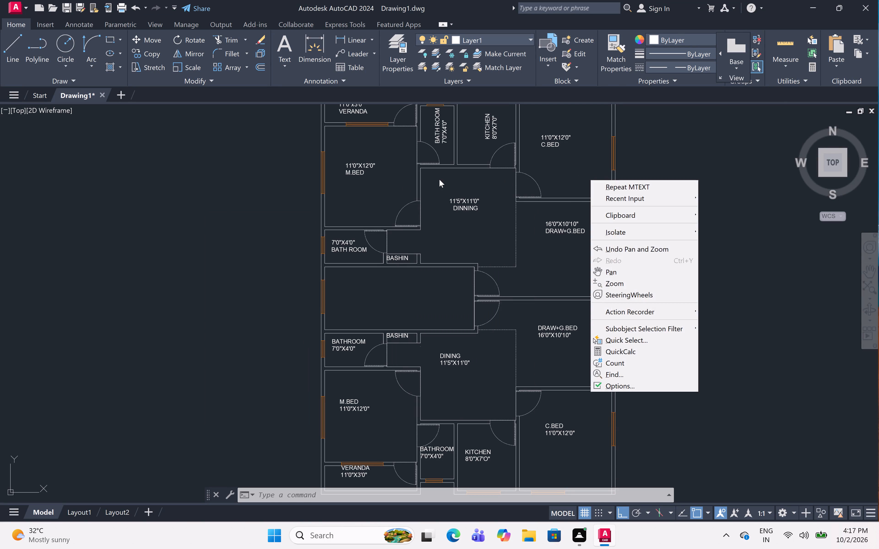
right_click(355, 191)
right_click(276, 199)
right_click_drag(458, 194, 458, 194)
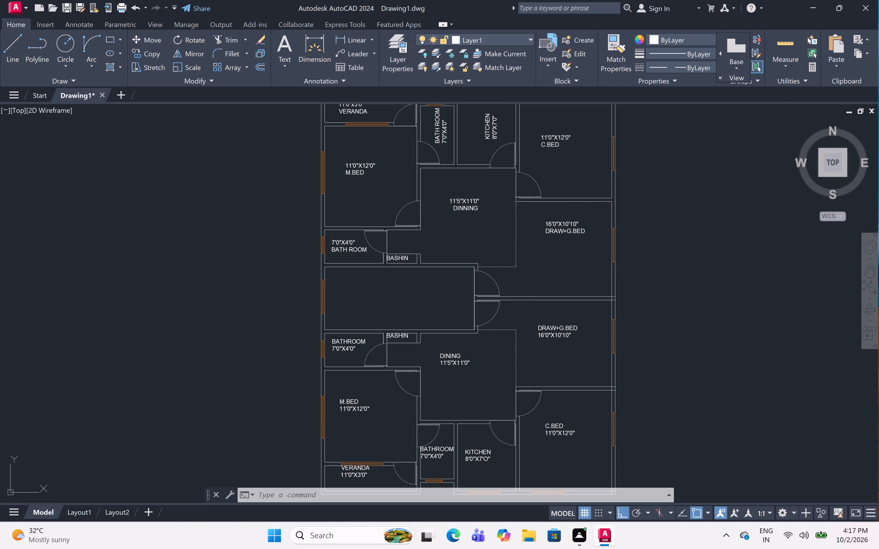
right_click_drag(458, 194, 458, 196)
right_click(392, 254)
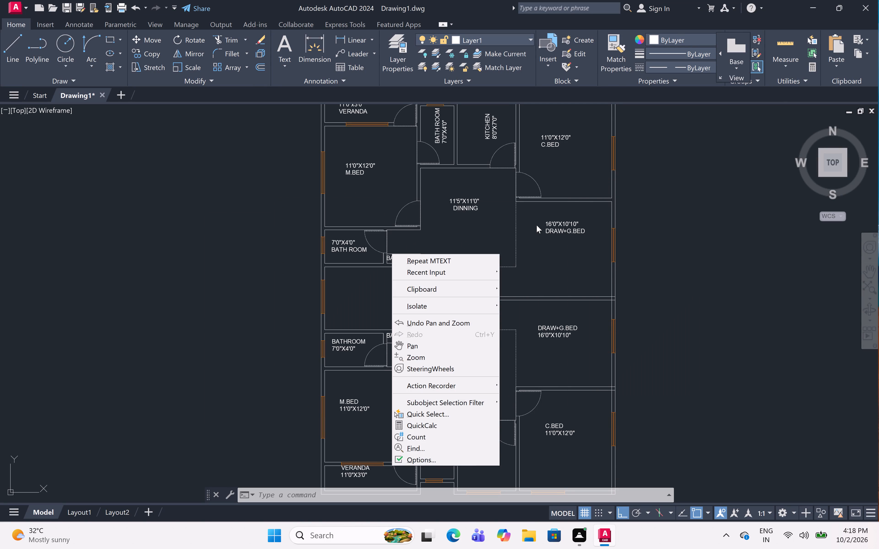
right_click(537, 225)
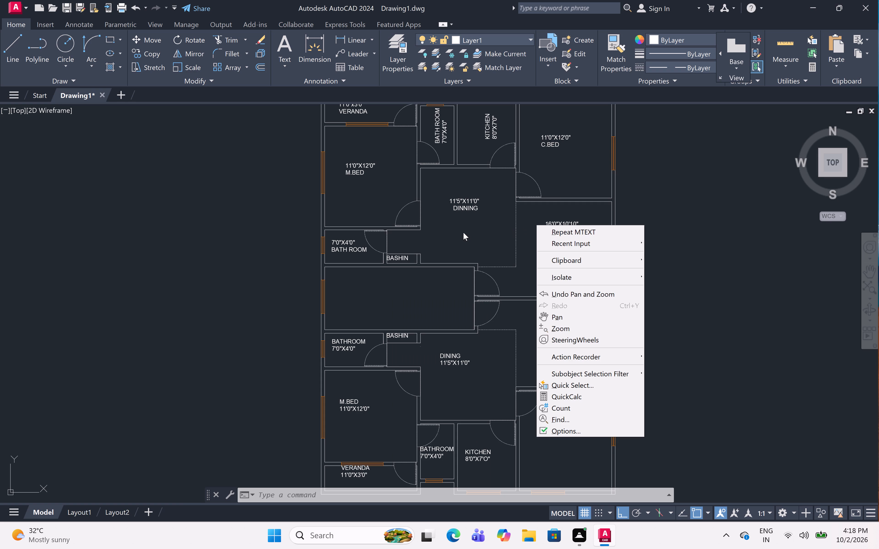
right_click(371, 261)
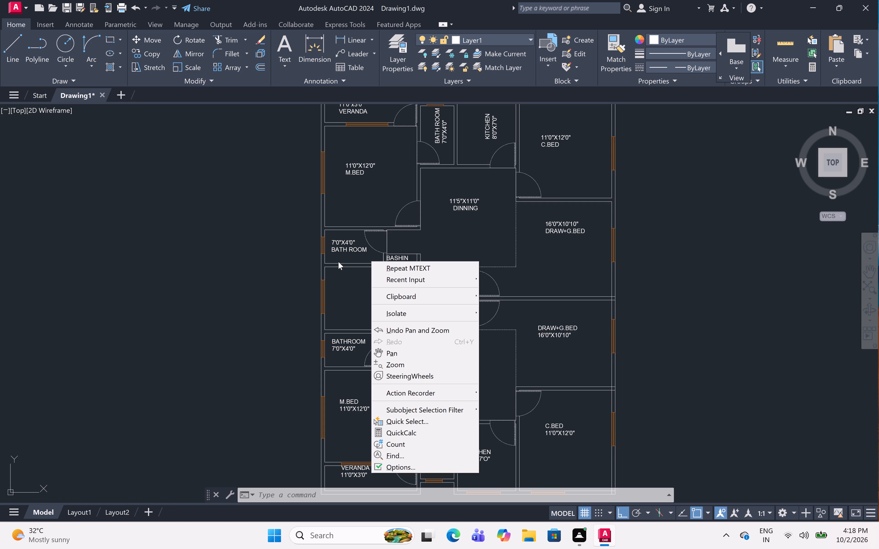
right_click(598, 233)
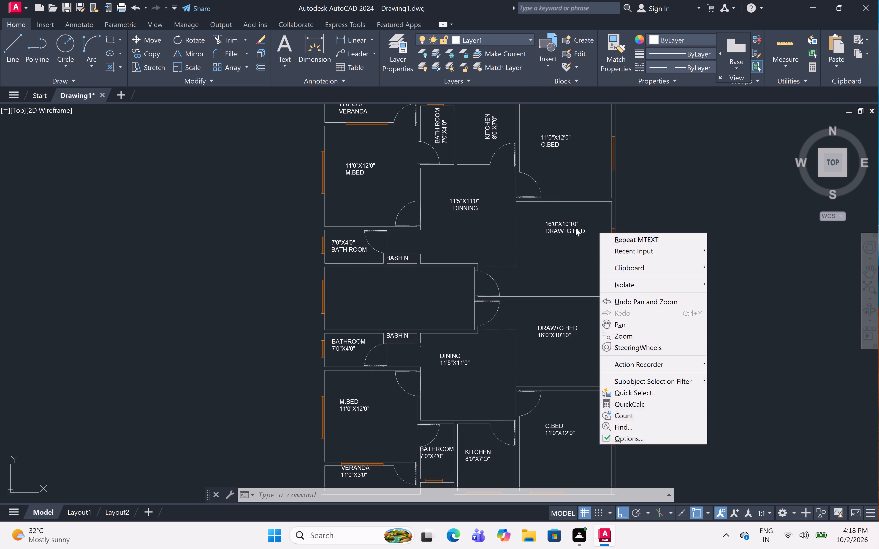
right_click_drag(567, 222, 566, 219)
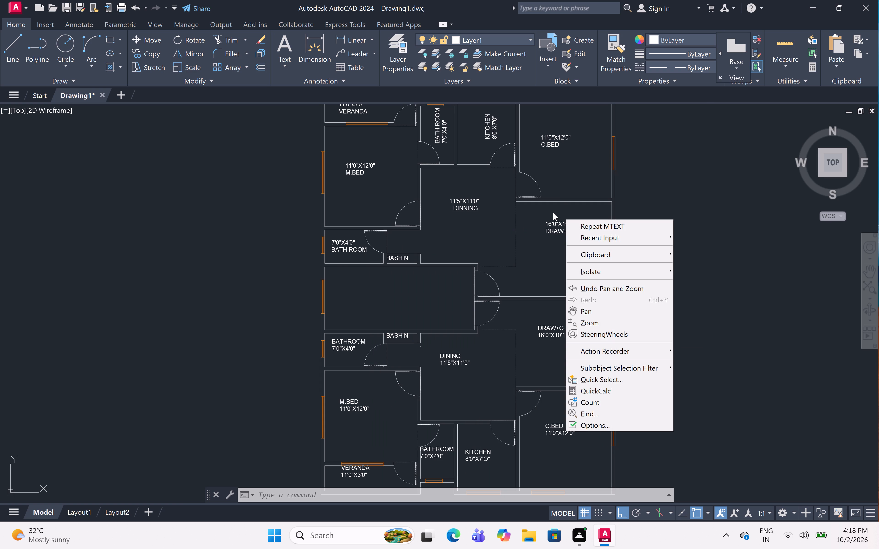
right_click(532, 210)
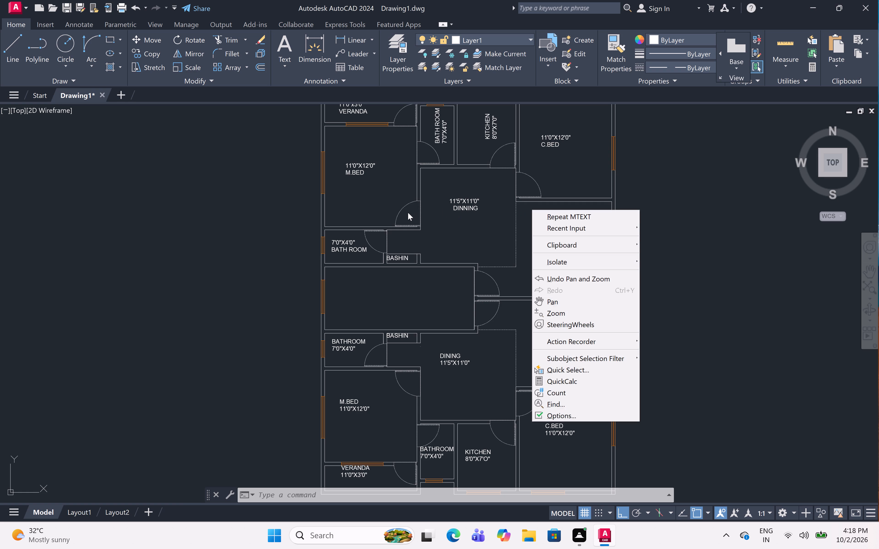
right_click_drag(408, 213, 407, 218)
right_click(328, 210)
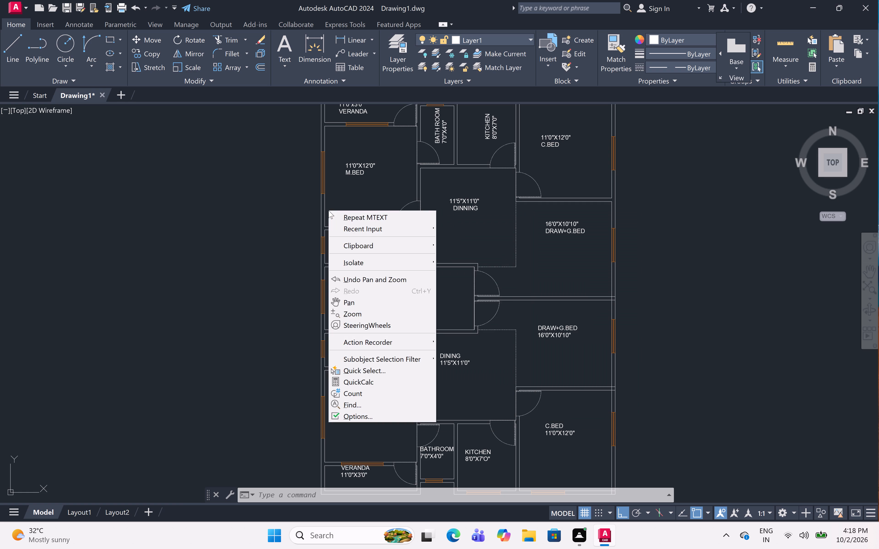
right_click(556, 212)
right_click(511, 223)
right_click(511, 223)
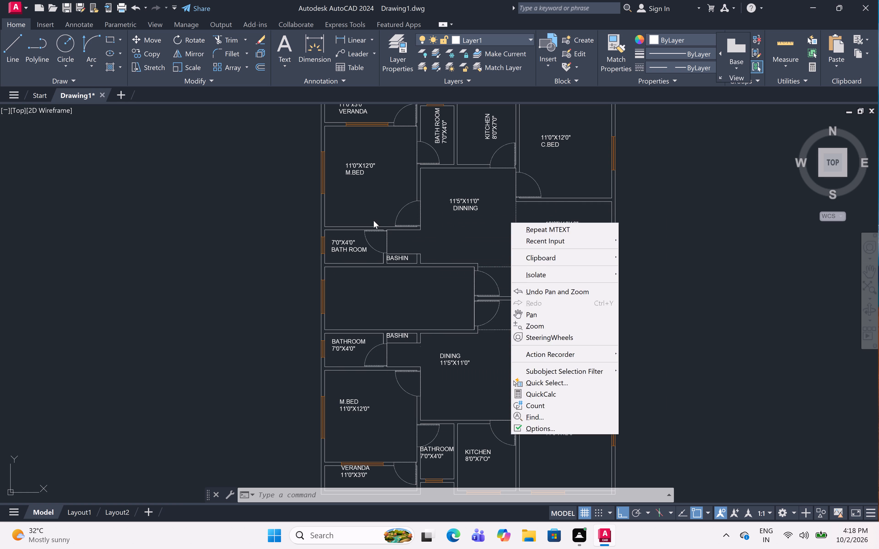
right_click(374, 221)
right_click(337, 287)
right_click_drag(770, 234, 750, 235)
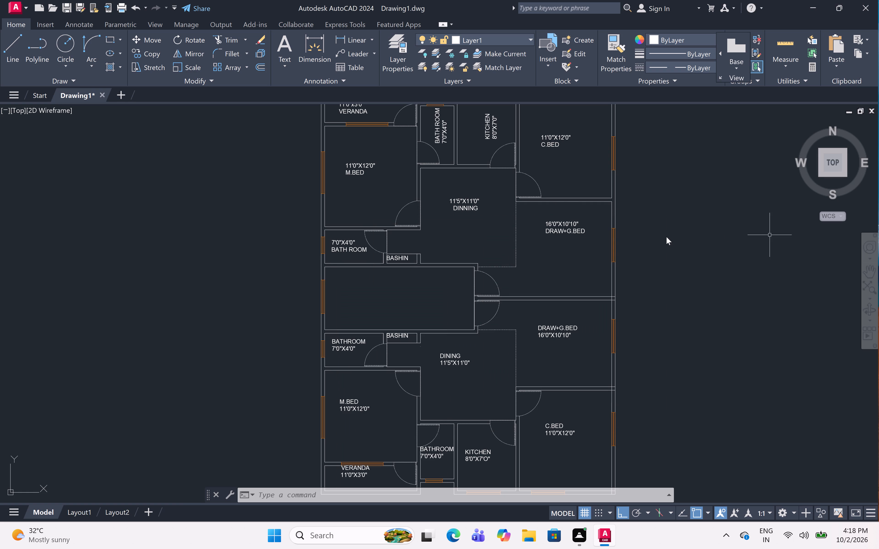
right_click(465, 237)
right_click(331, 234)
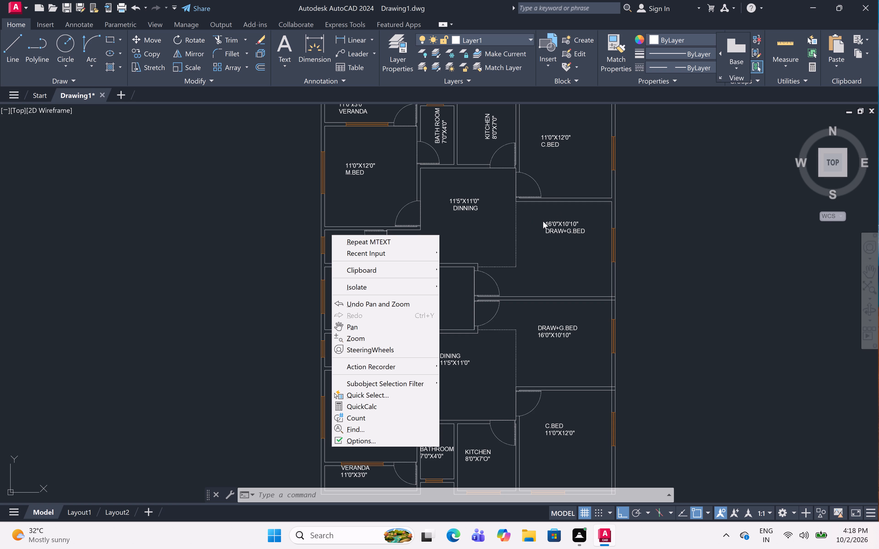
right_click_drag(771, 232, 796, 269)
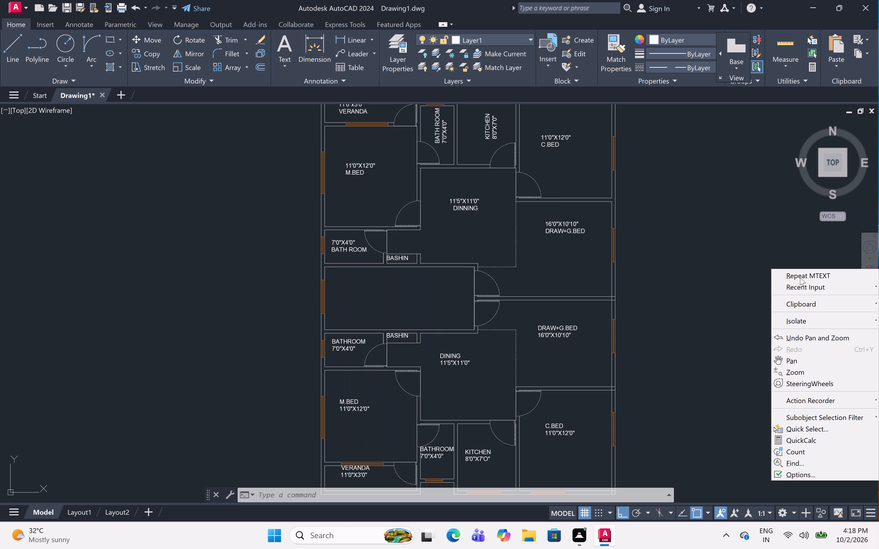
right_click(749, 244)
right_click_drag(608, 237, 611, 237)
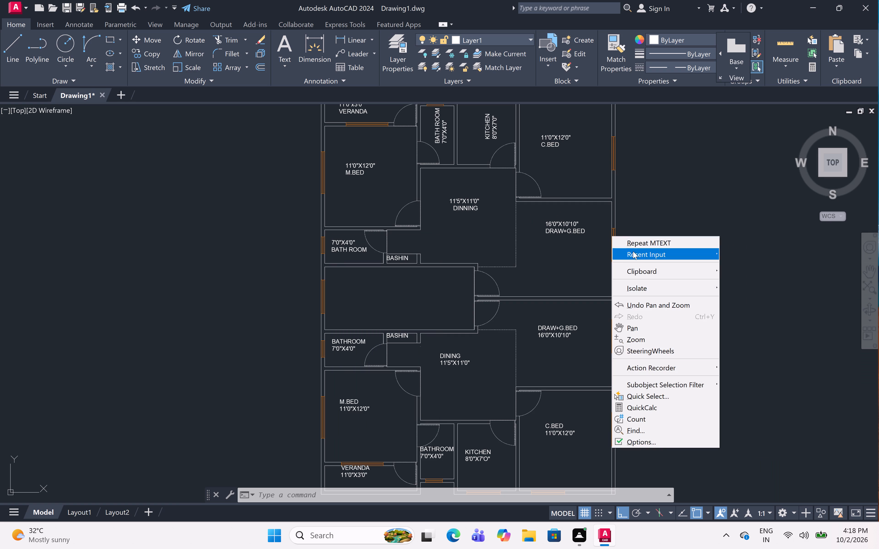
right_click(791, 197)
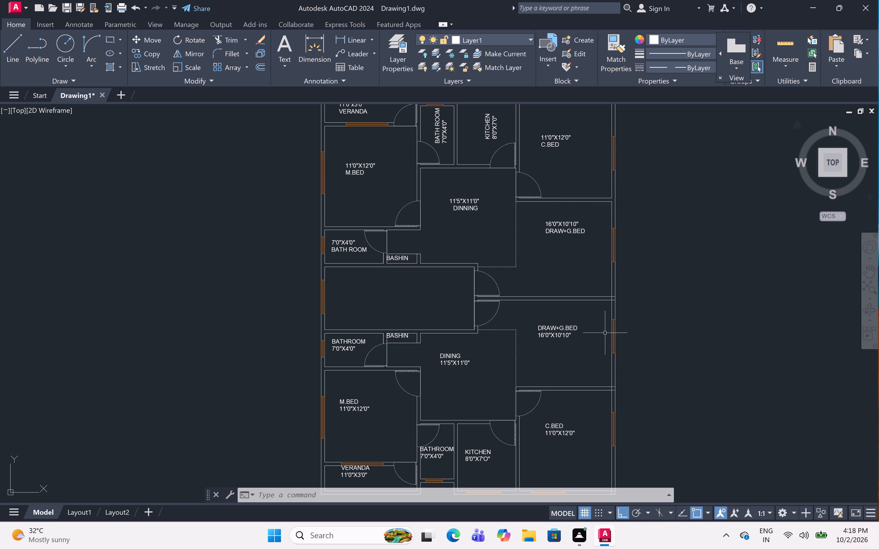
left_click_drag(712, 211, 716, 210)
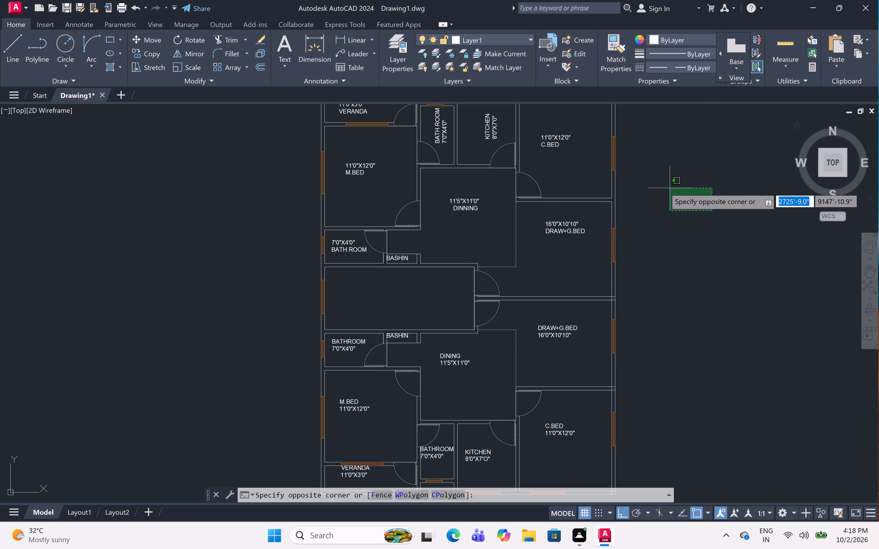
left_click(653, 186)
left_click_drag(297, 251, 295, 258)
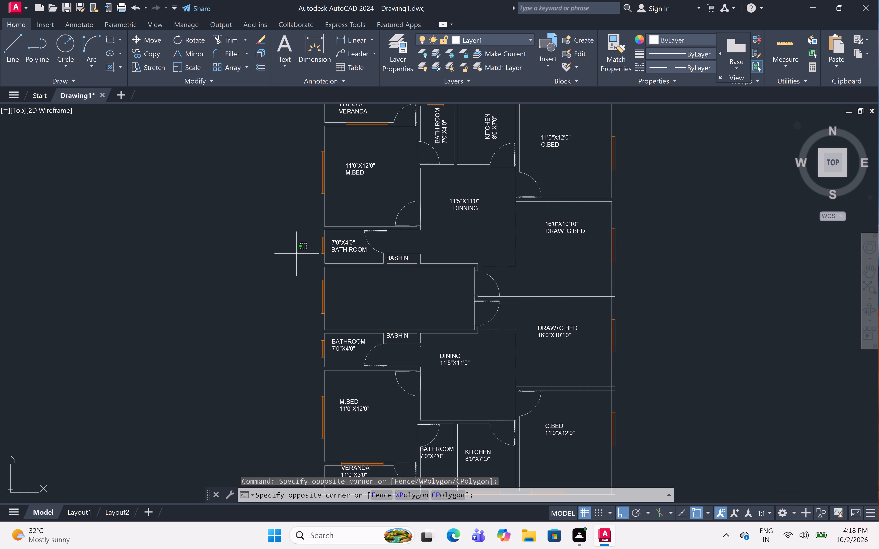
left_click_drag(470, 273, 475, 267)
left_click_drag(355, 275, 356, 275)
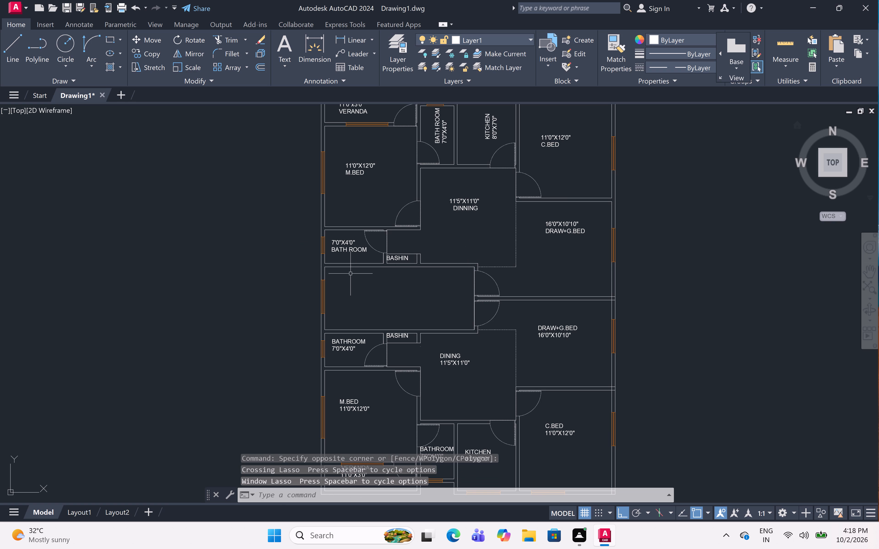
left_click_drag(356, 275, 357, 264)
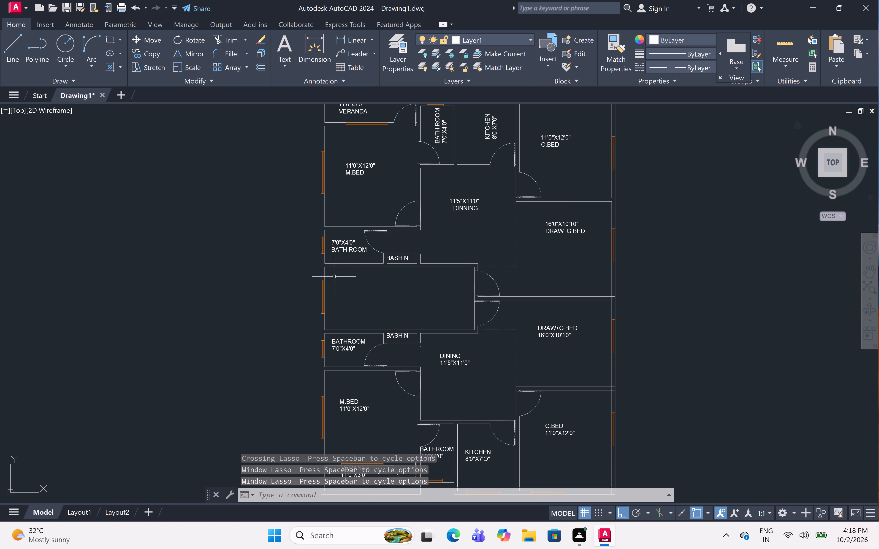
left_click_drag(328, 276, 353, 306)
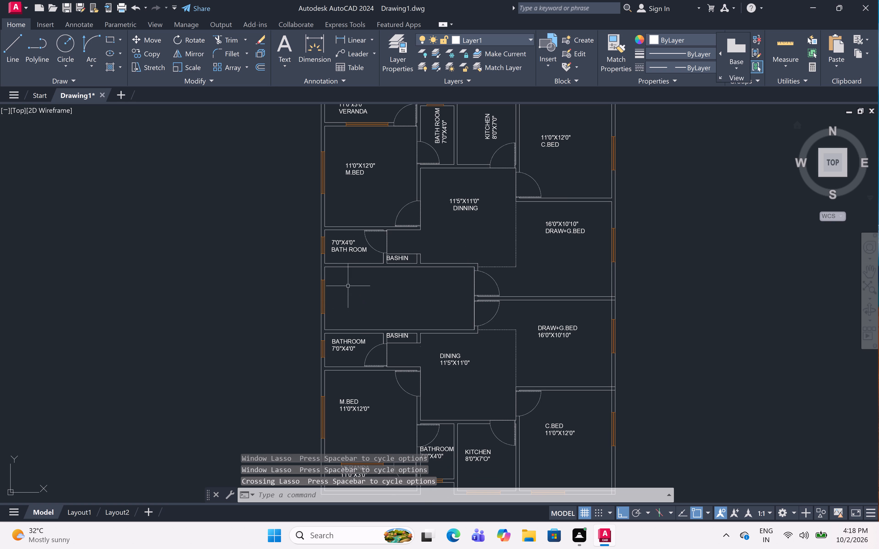
Stretch the wall corner beside the upper unit's BASHIN recess horizontally into the DINNING room.
left_click(348, 283)
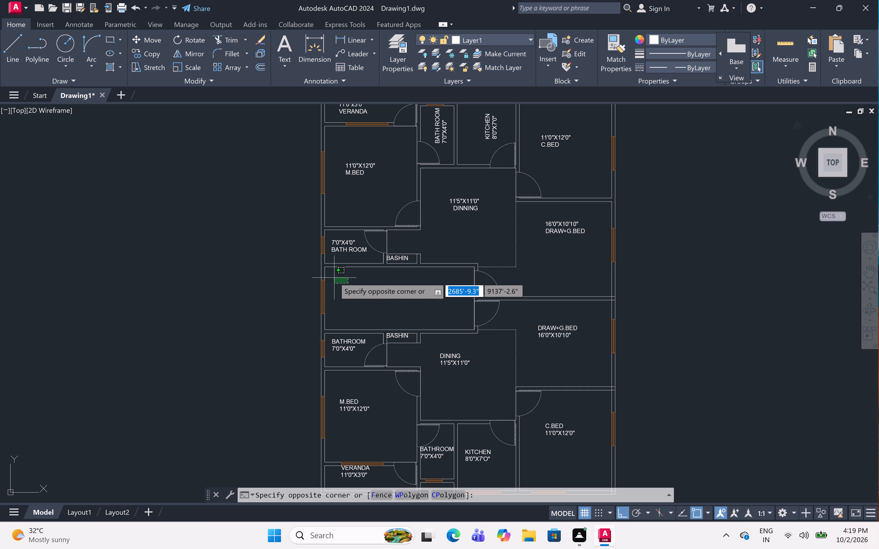
left_click_drag(658, 174, 655, 183)
left_click(684, 268)
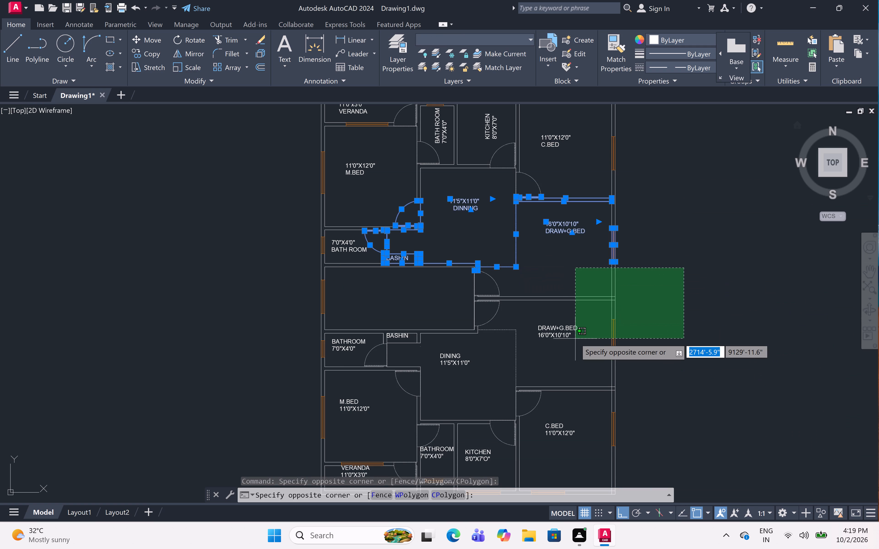
left_click(849, 391)
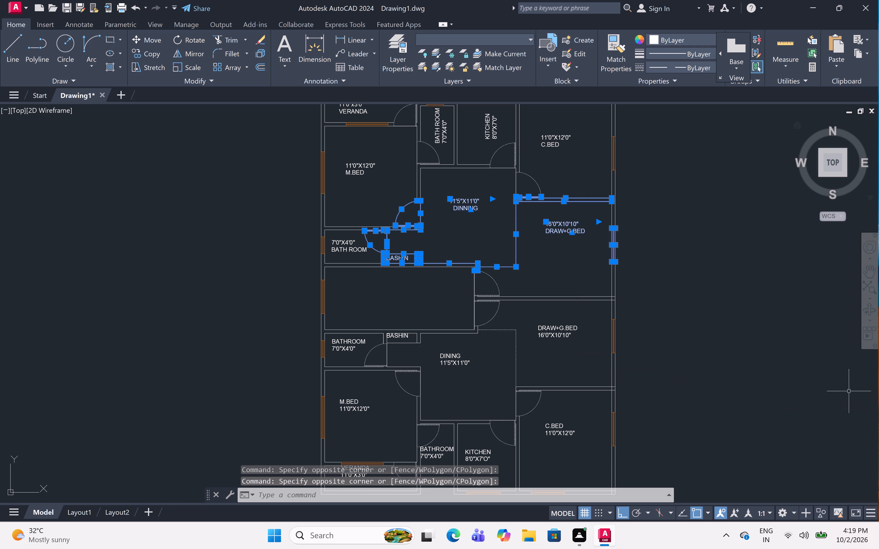
left_click(841, 386)
left_click(785, 375)
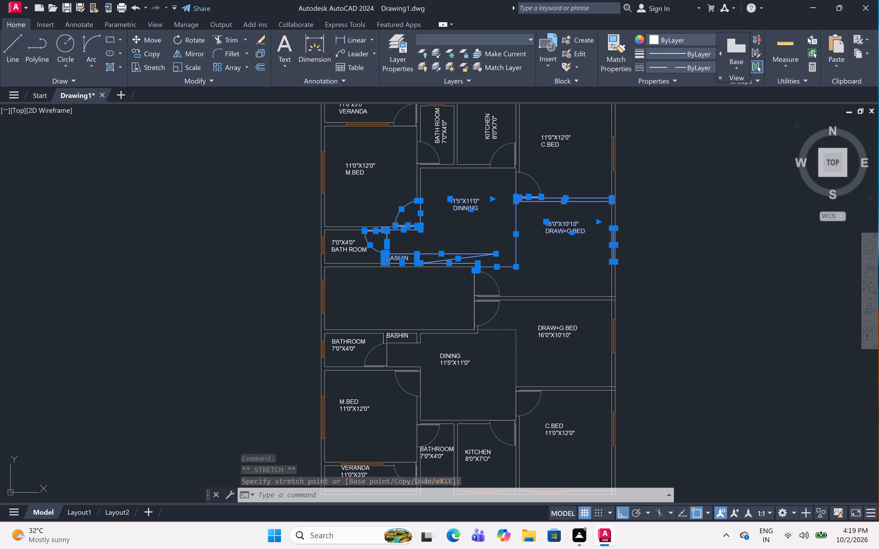
key("Escape")
key("Escape")
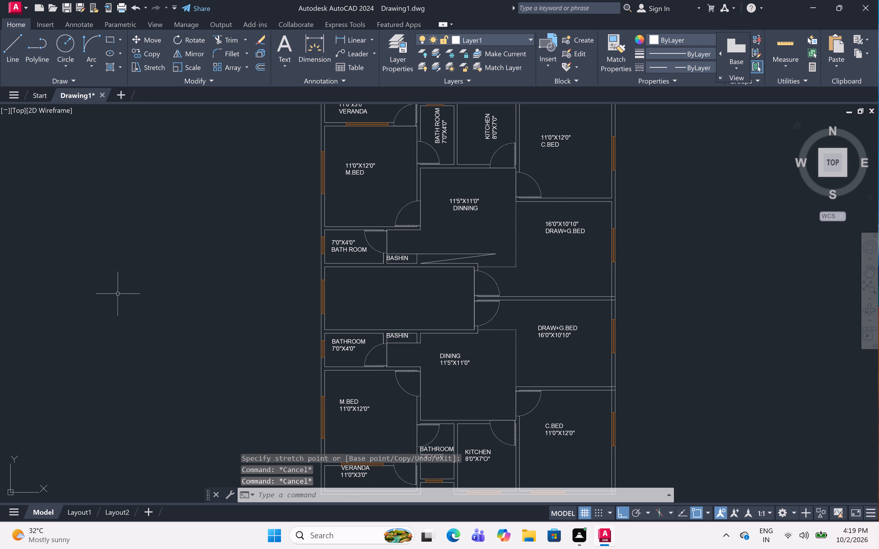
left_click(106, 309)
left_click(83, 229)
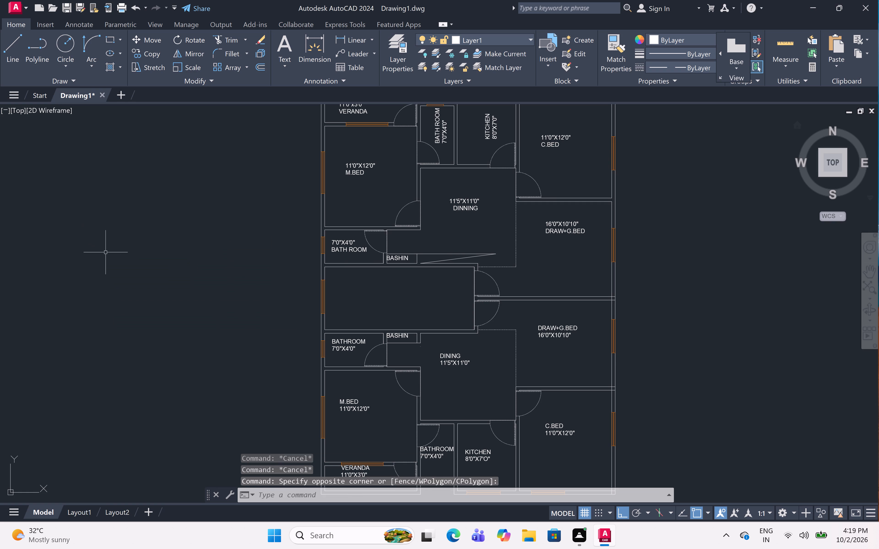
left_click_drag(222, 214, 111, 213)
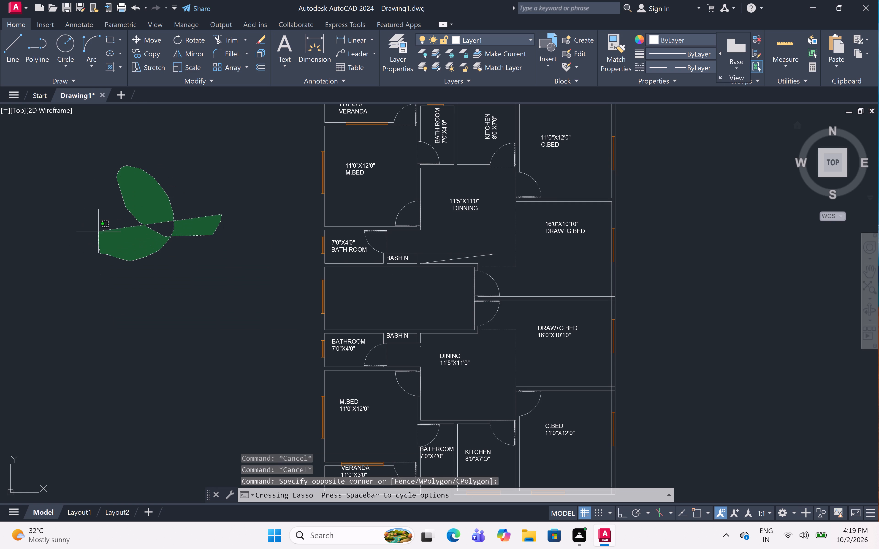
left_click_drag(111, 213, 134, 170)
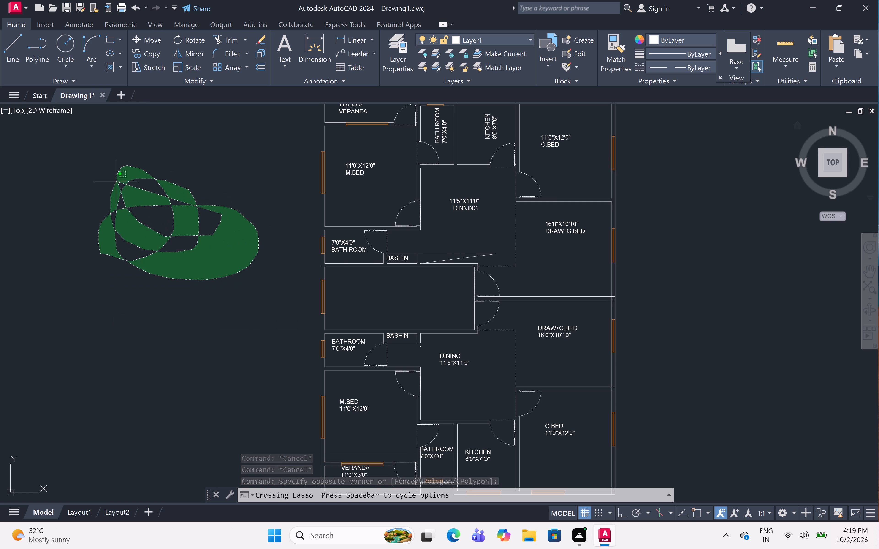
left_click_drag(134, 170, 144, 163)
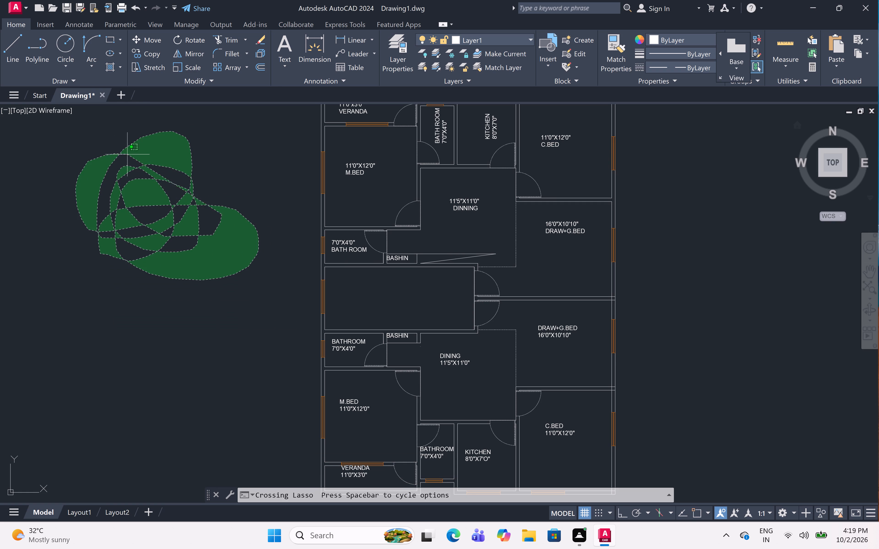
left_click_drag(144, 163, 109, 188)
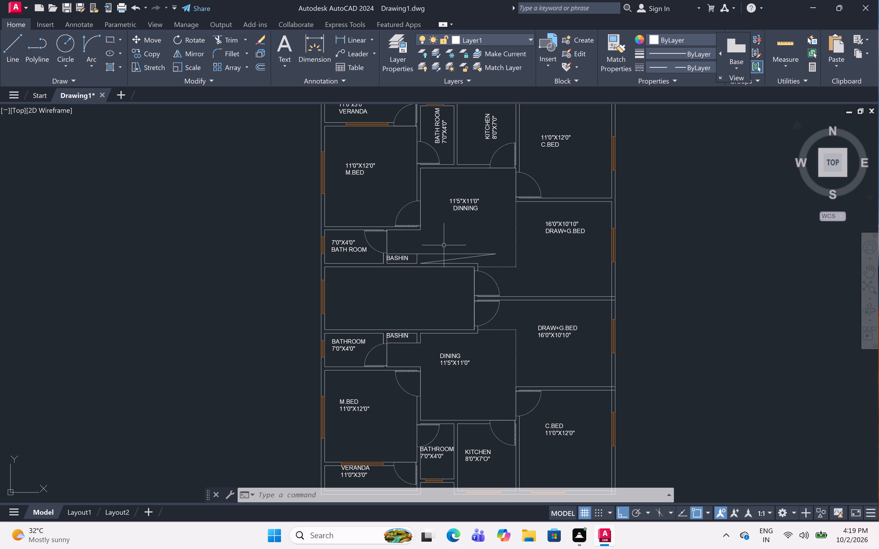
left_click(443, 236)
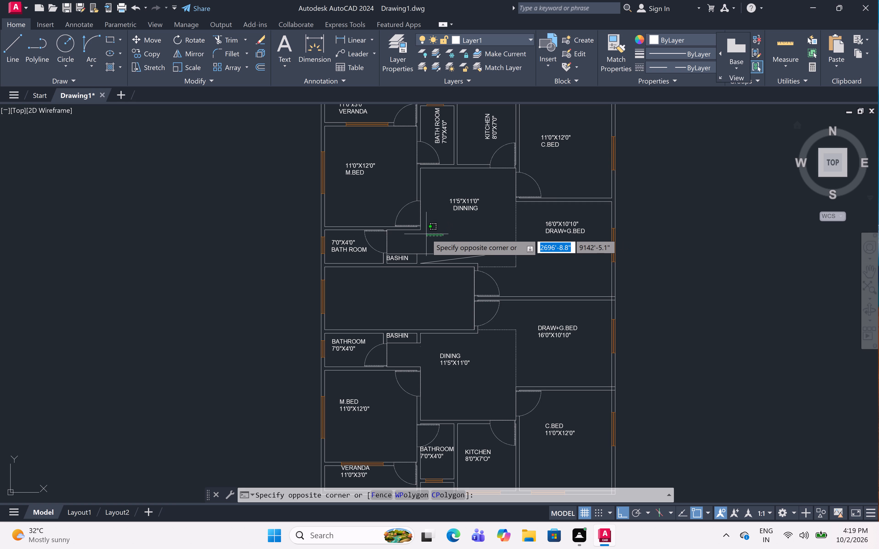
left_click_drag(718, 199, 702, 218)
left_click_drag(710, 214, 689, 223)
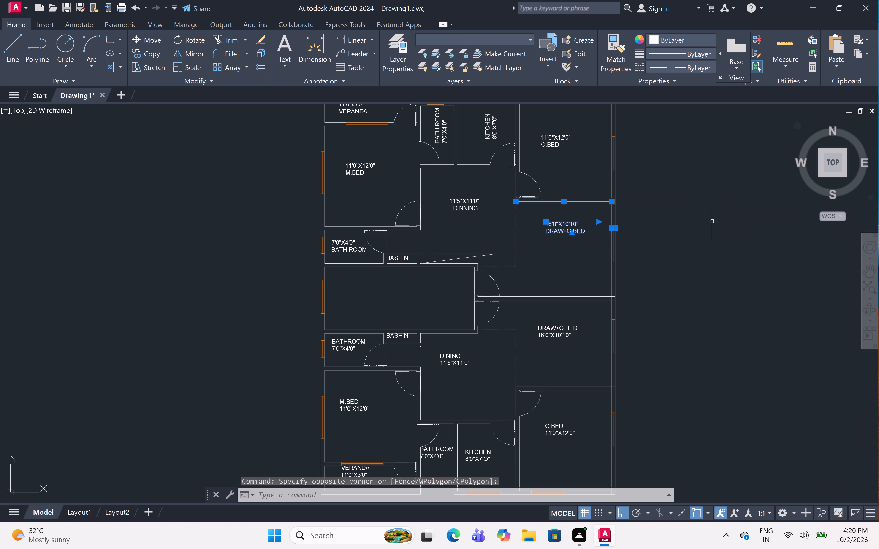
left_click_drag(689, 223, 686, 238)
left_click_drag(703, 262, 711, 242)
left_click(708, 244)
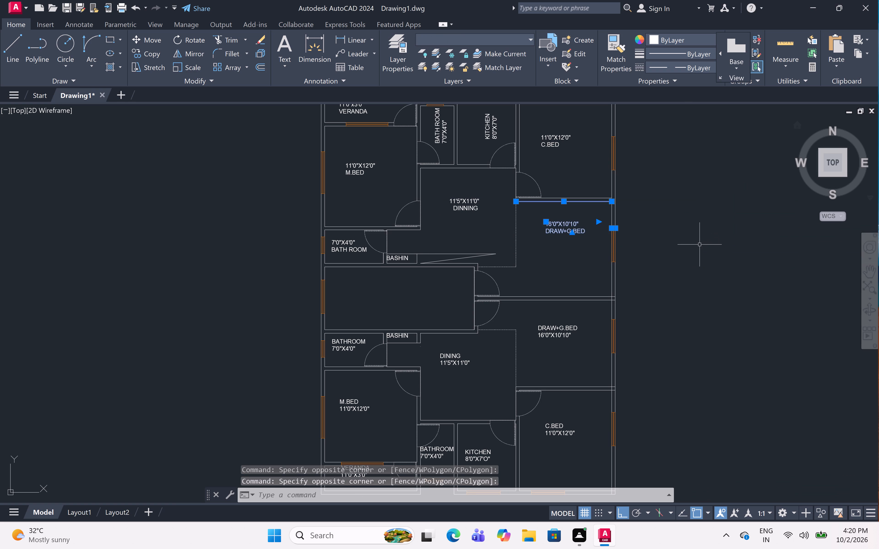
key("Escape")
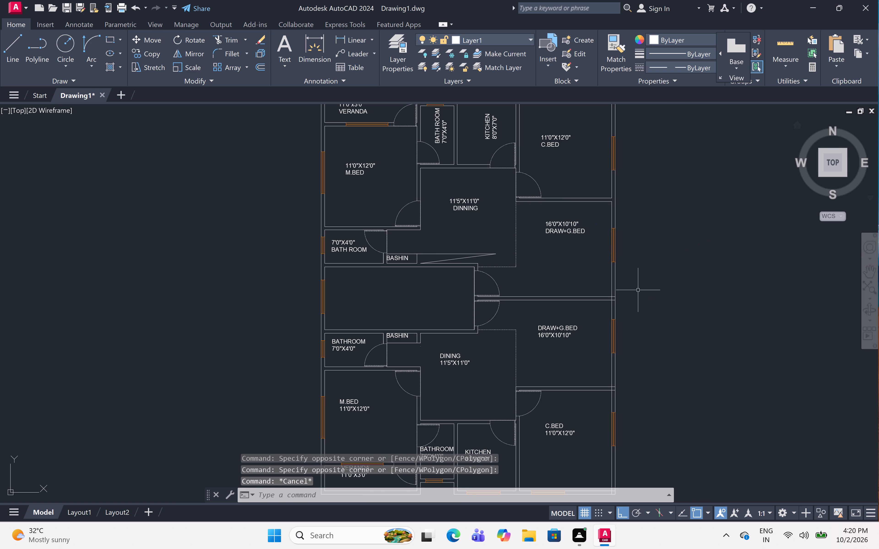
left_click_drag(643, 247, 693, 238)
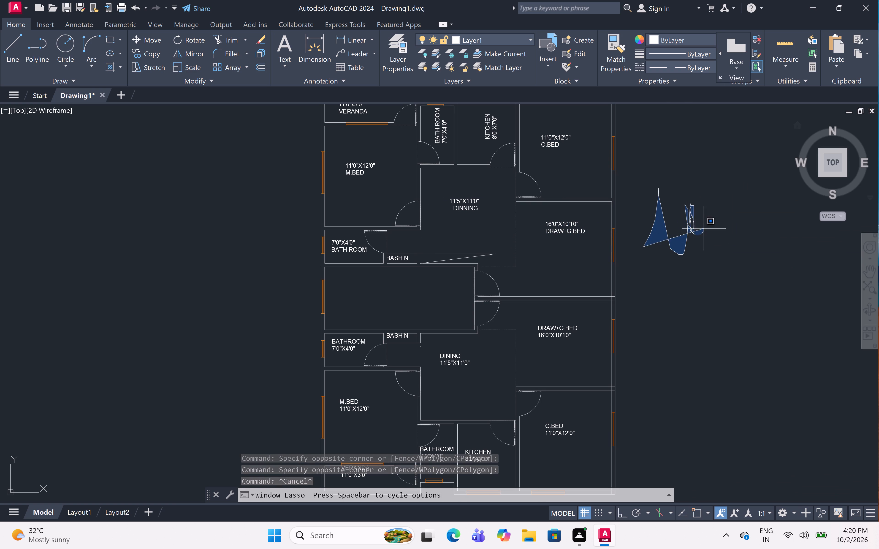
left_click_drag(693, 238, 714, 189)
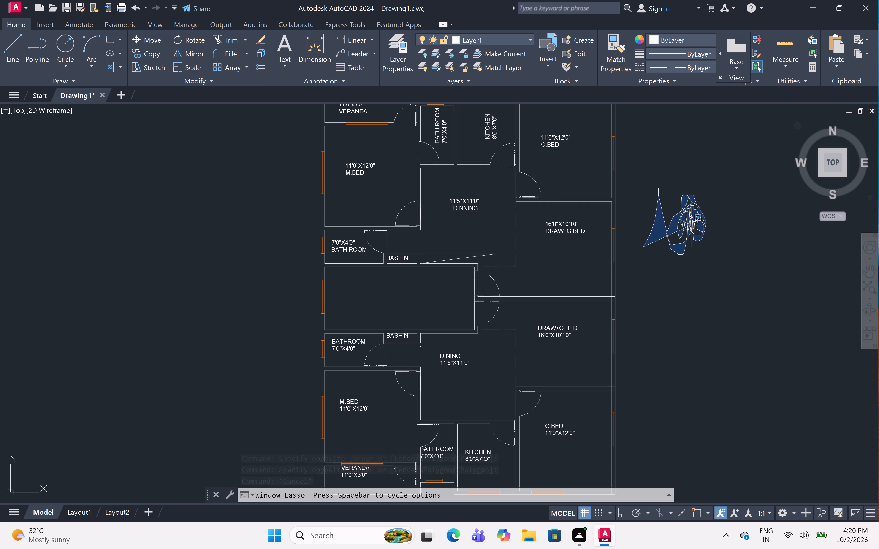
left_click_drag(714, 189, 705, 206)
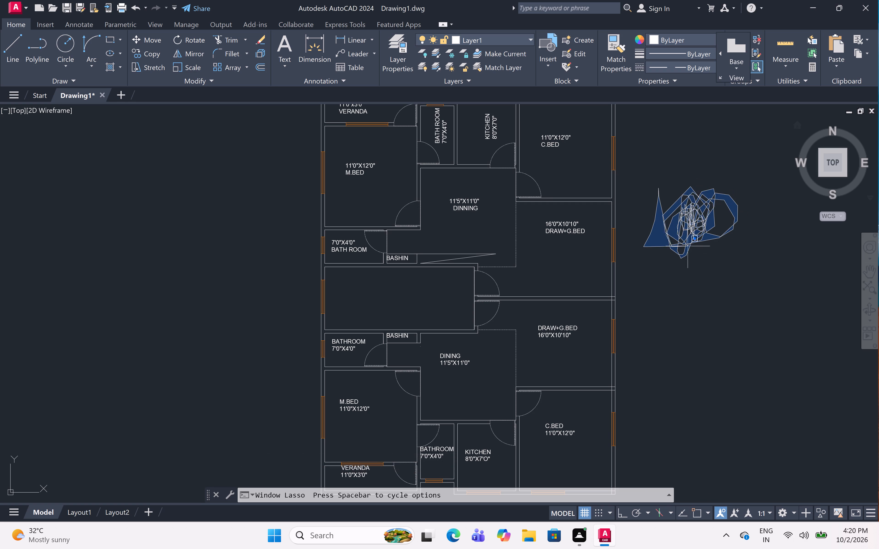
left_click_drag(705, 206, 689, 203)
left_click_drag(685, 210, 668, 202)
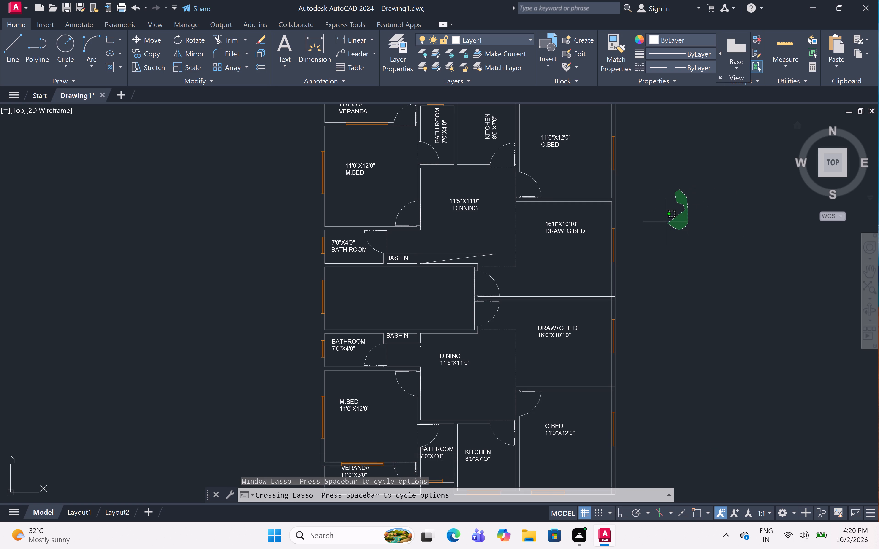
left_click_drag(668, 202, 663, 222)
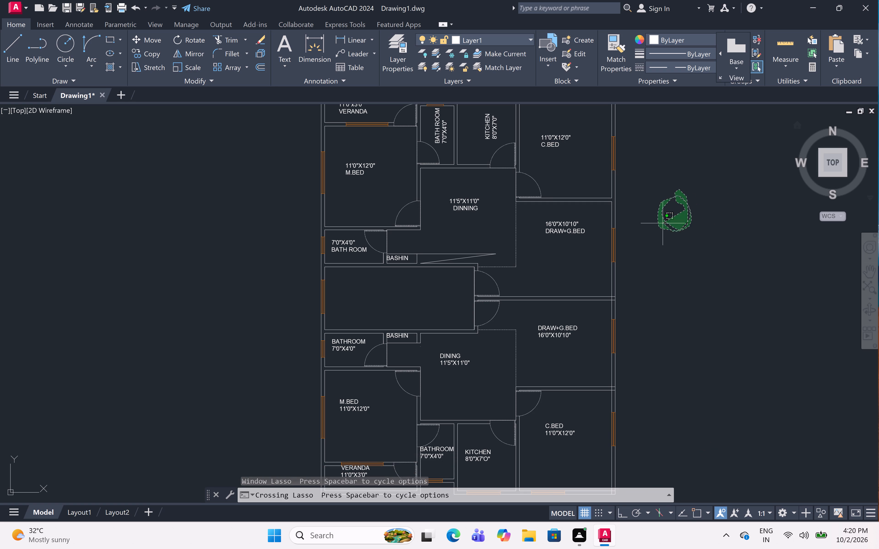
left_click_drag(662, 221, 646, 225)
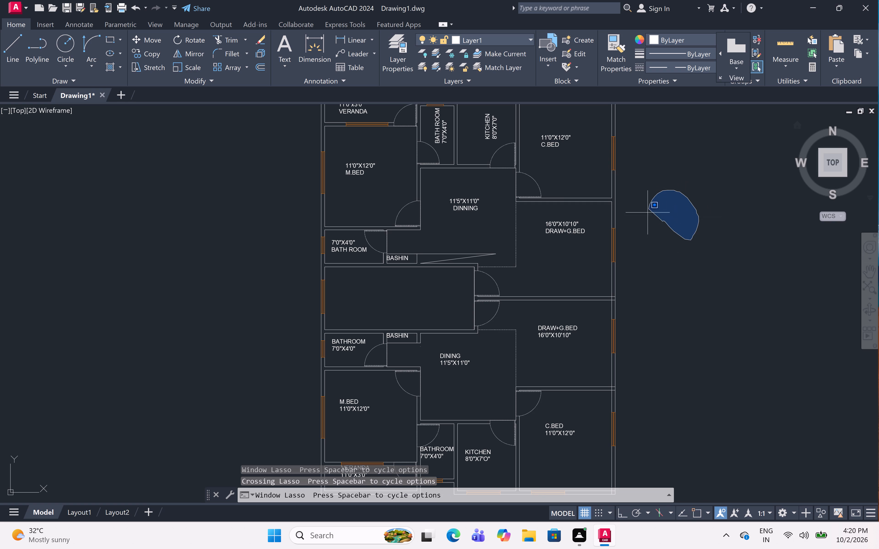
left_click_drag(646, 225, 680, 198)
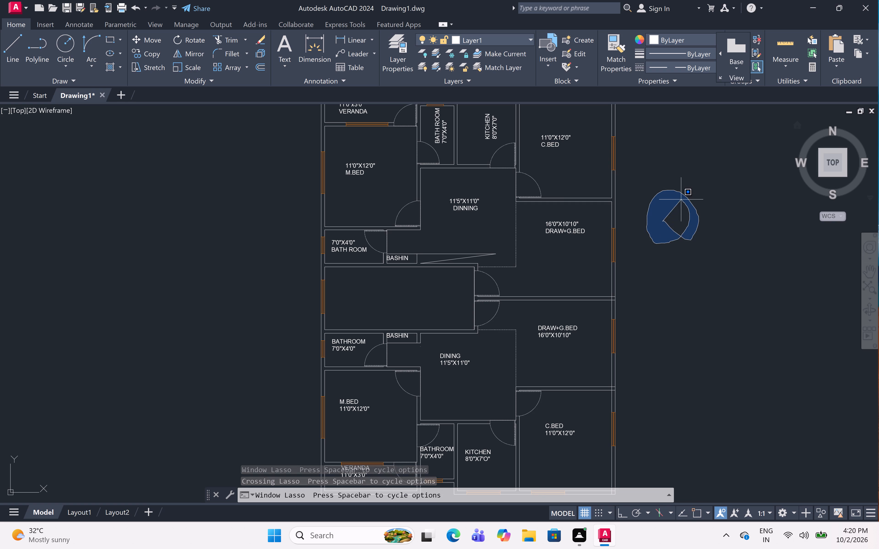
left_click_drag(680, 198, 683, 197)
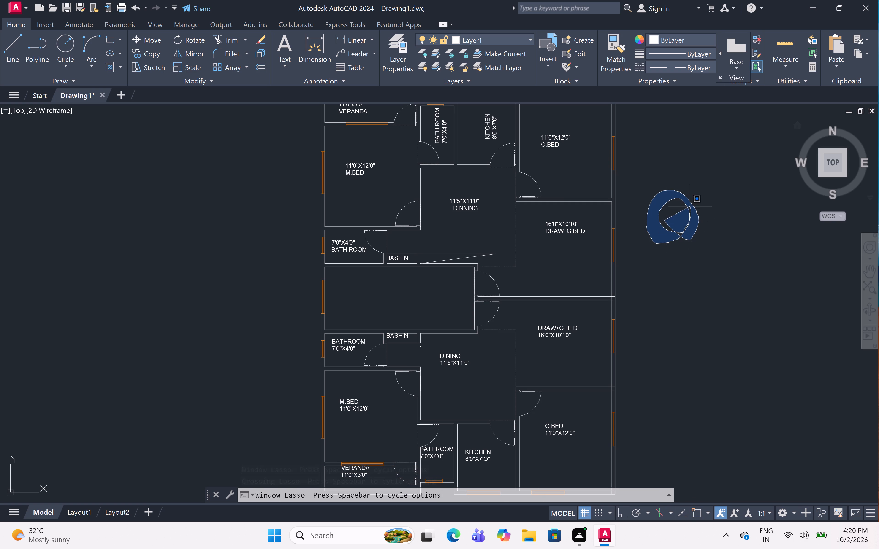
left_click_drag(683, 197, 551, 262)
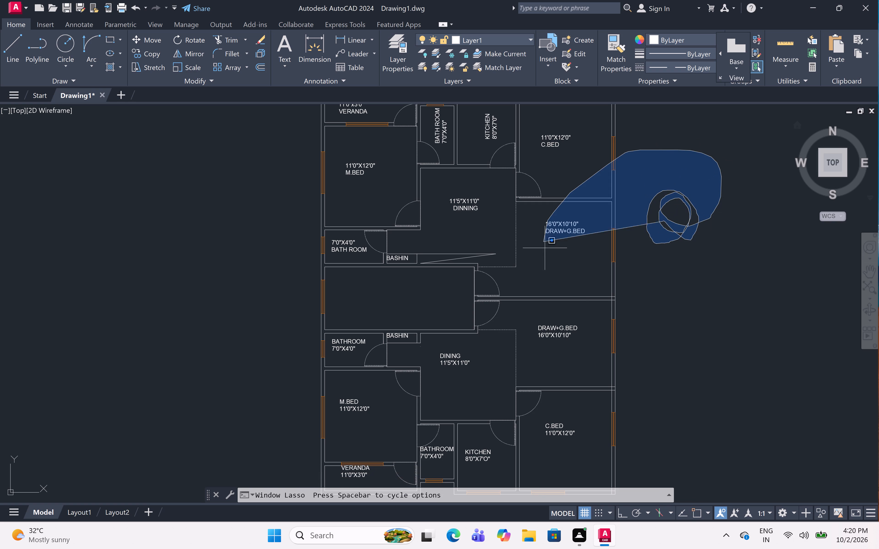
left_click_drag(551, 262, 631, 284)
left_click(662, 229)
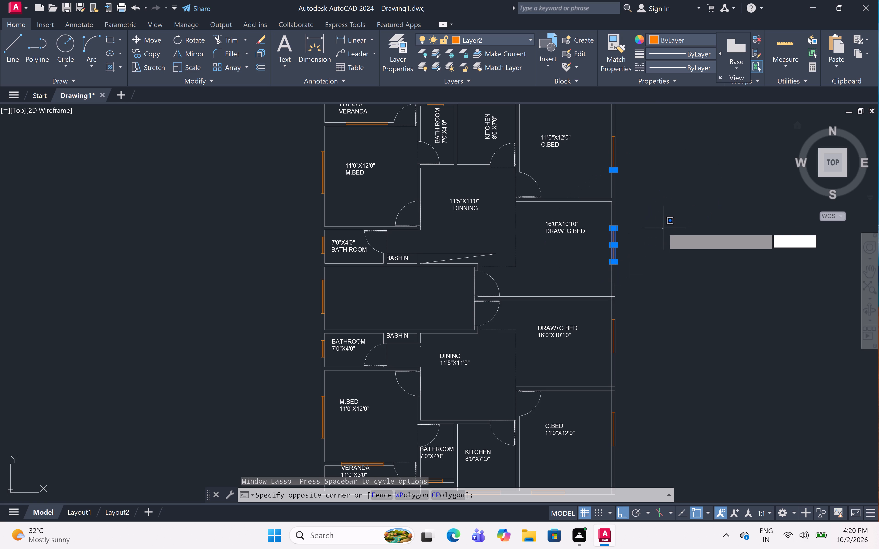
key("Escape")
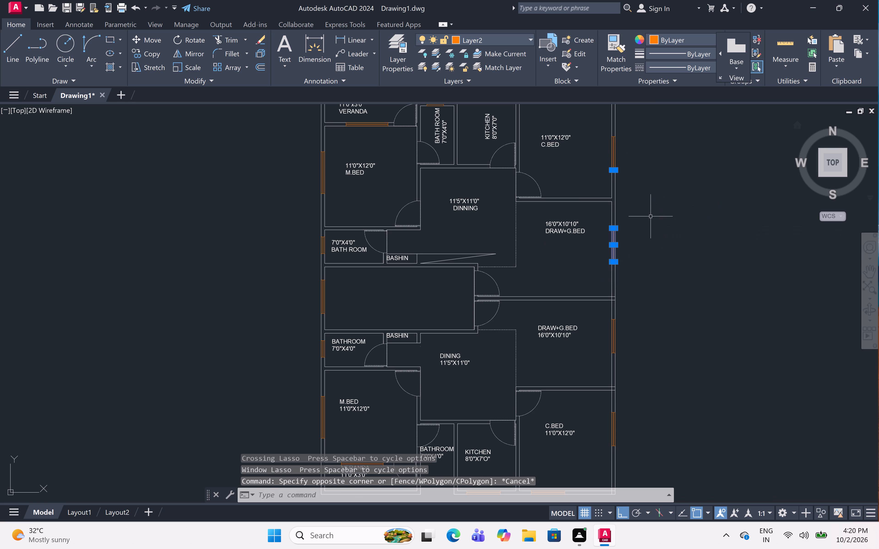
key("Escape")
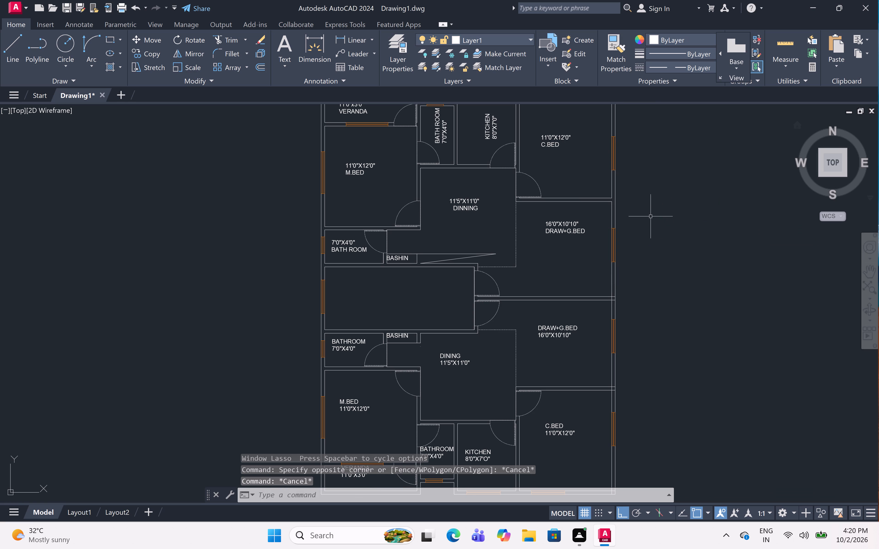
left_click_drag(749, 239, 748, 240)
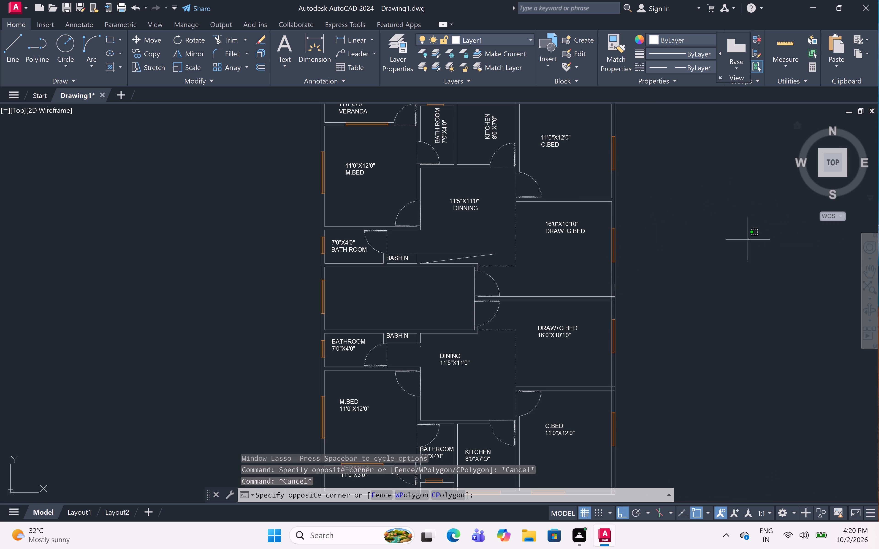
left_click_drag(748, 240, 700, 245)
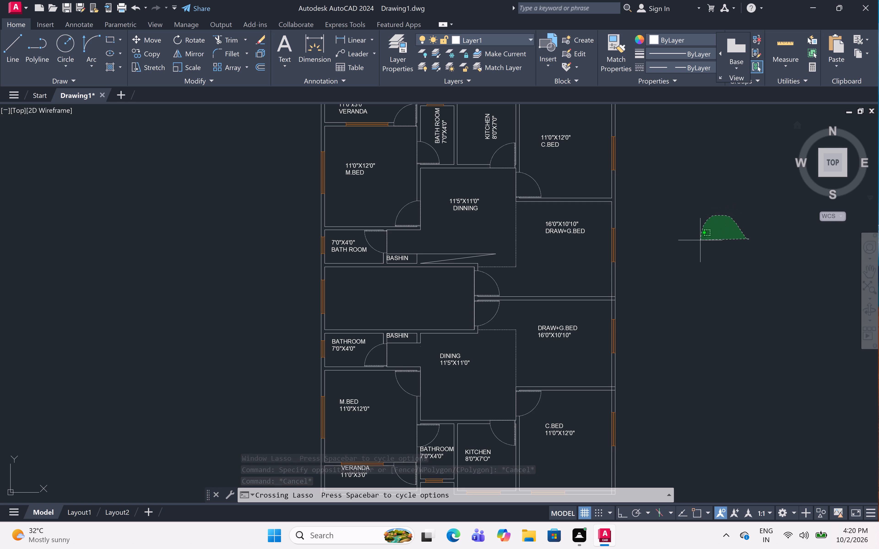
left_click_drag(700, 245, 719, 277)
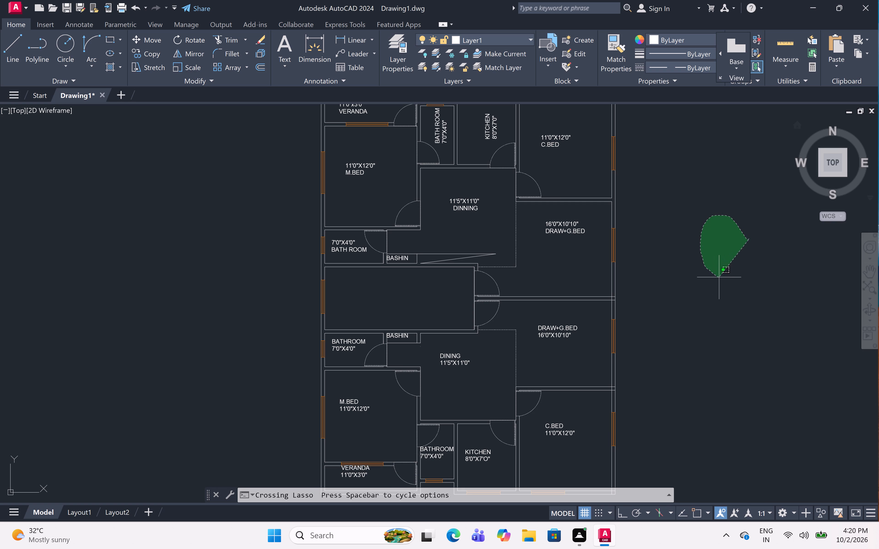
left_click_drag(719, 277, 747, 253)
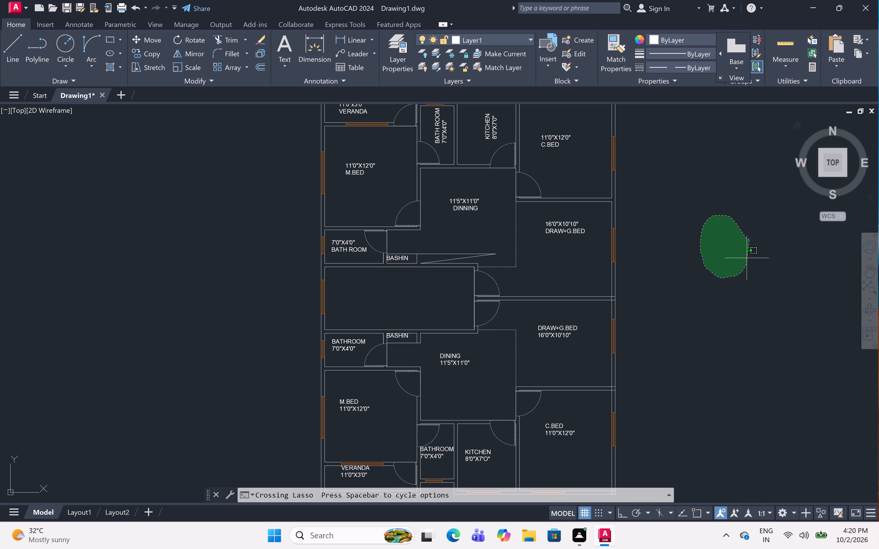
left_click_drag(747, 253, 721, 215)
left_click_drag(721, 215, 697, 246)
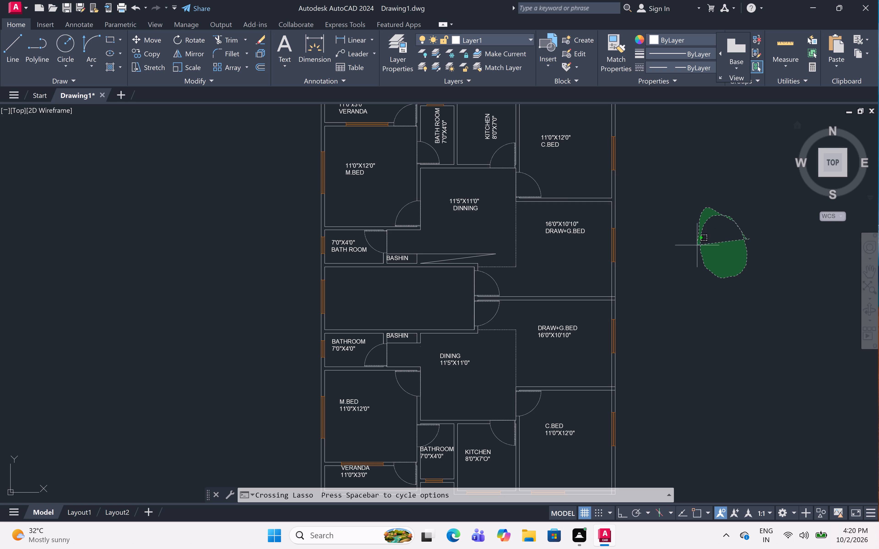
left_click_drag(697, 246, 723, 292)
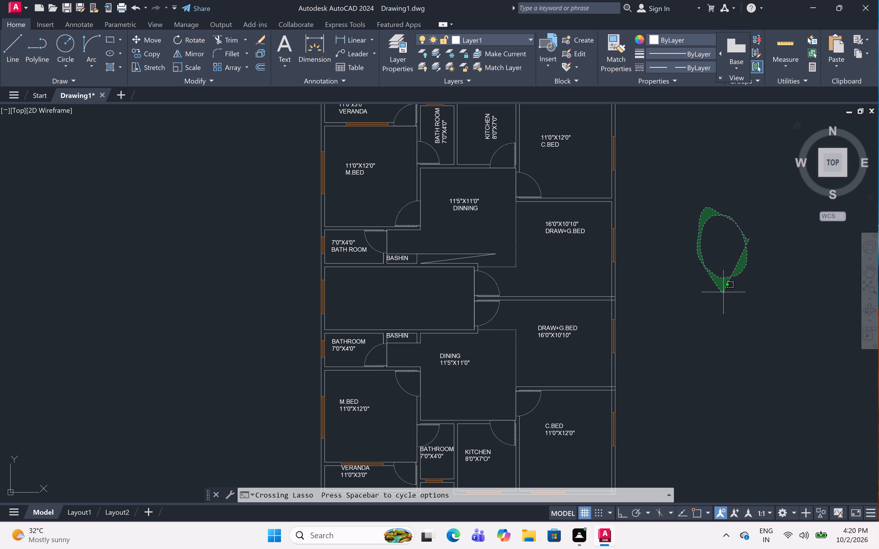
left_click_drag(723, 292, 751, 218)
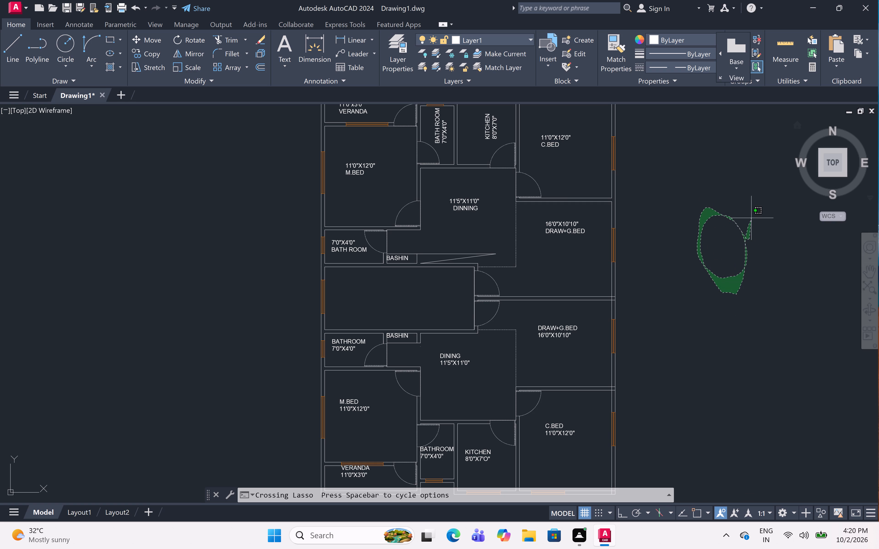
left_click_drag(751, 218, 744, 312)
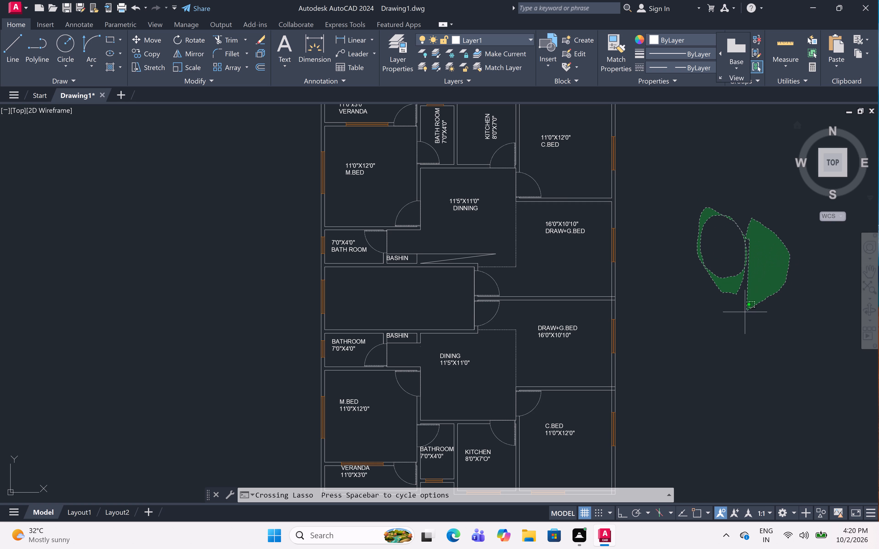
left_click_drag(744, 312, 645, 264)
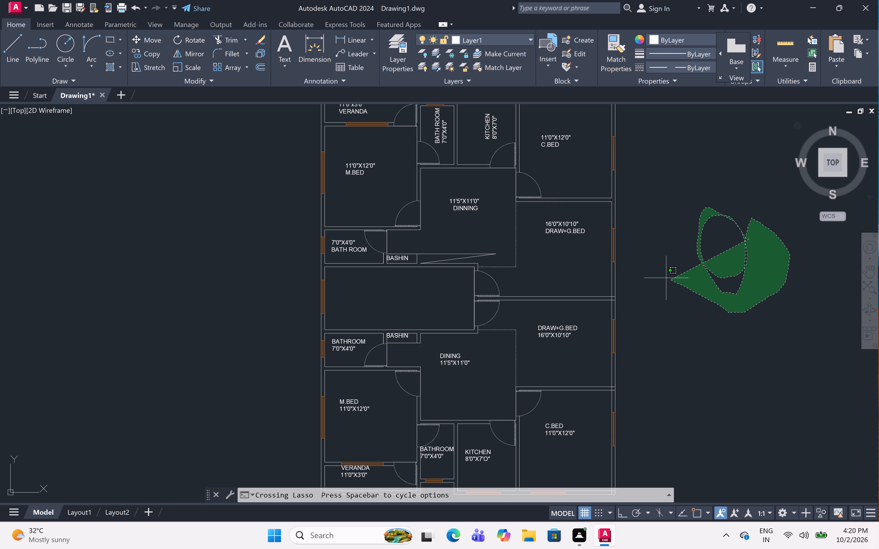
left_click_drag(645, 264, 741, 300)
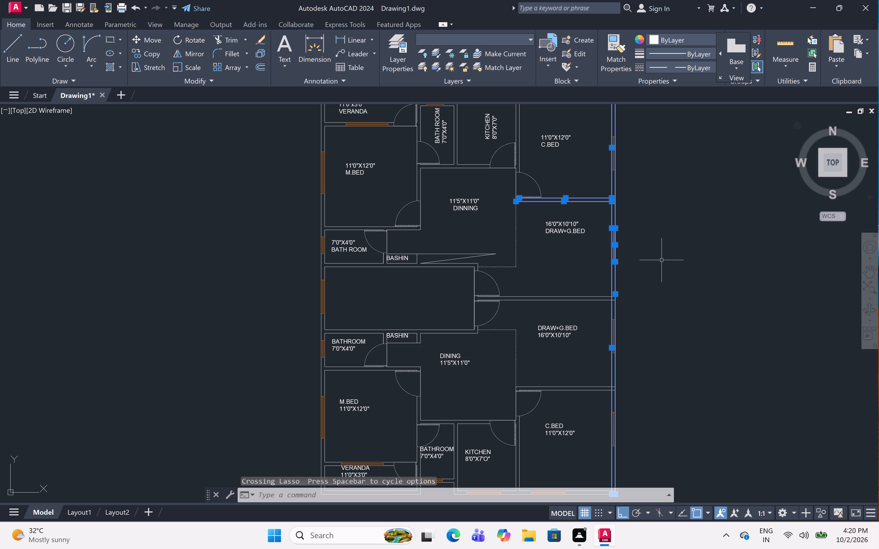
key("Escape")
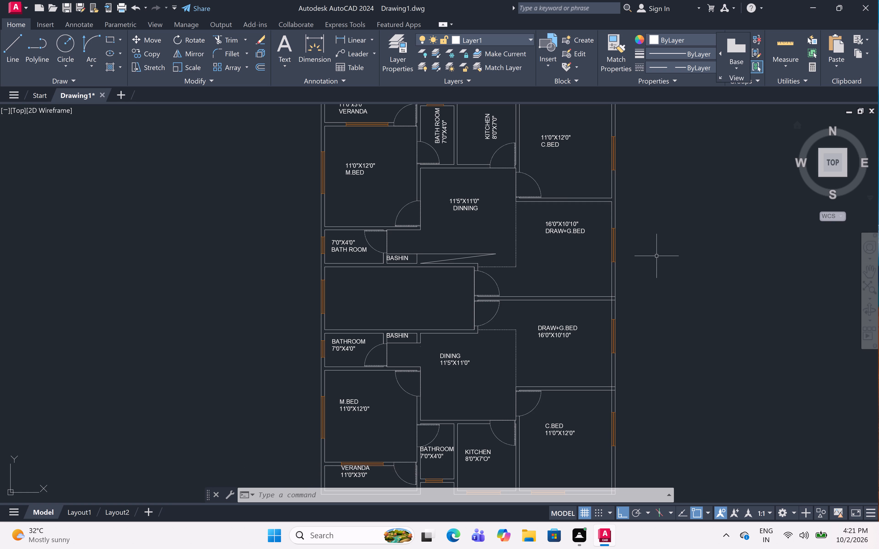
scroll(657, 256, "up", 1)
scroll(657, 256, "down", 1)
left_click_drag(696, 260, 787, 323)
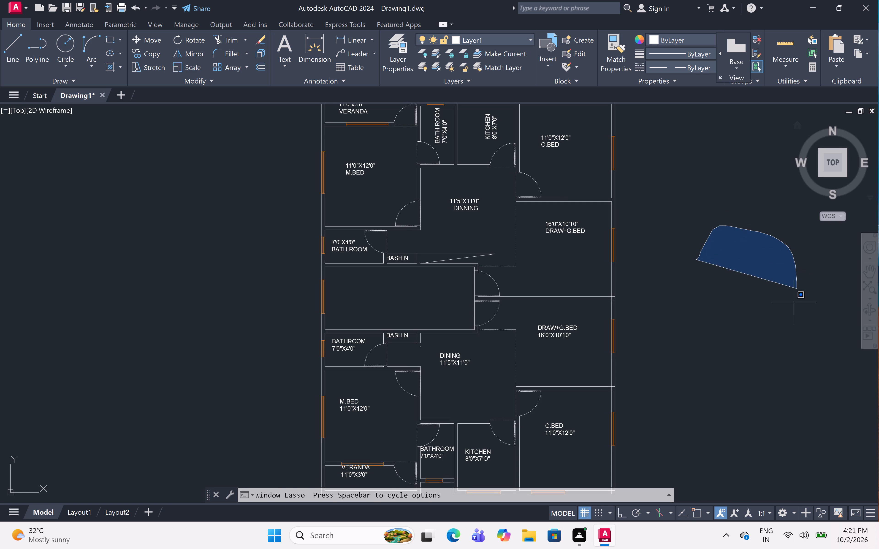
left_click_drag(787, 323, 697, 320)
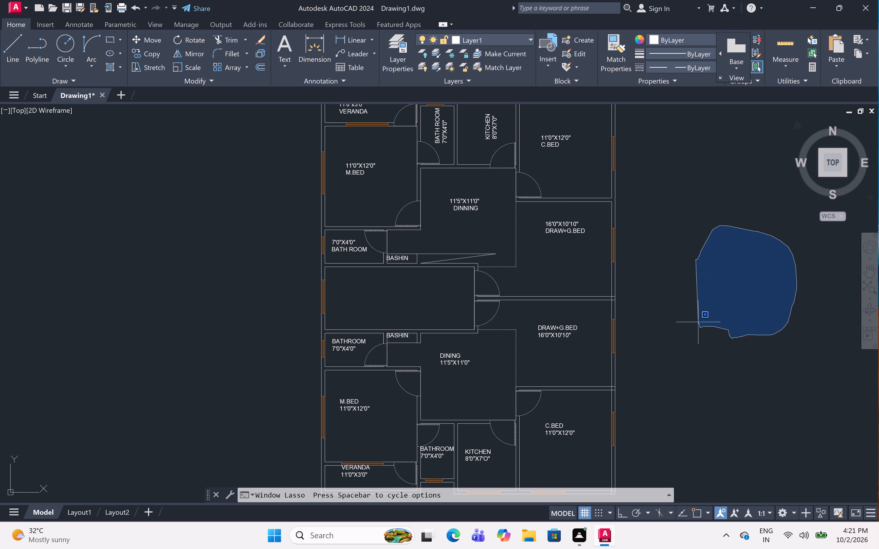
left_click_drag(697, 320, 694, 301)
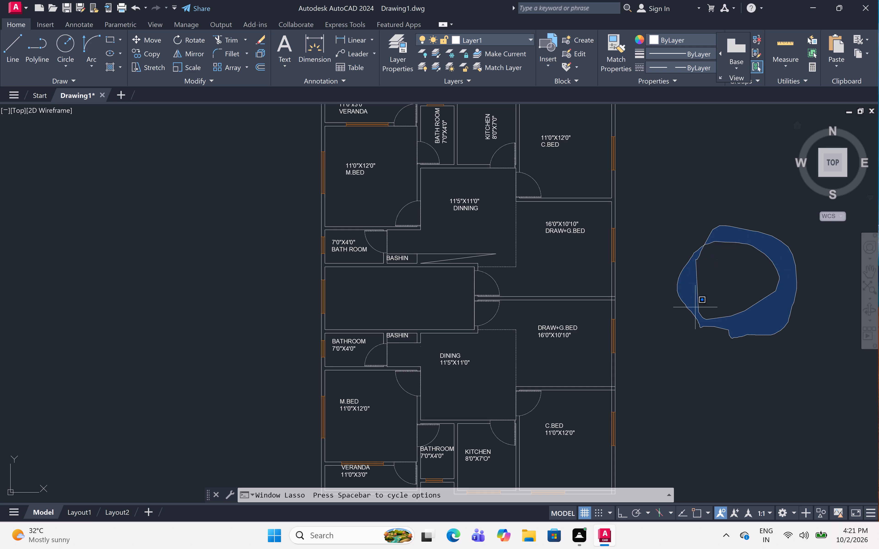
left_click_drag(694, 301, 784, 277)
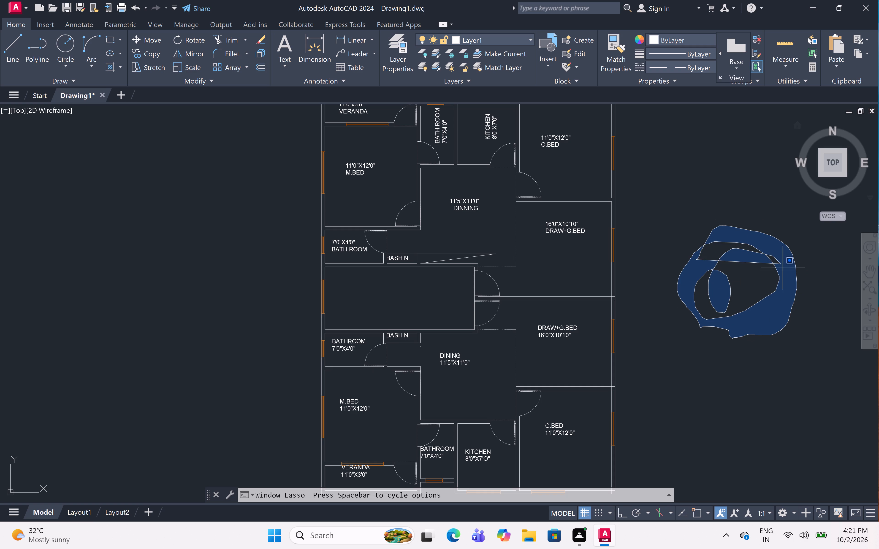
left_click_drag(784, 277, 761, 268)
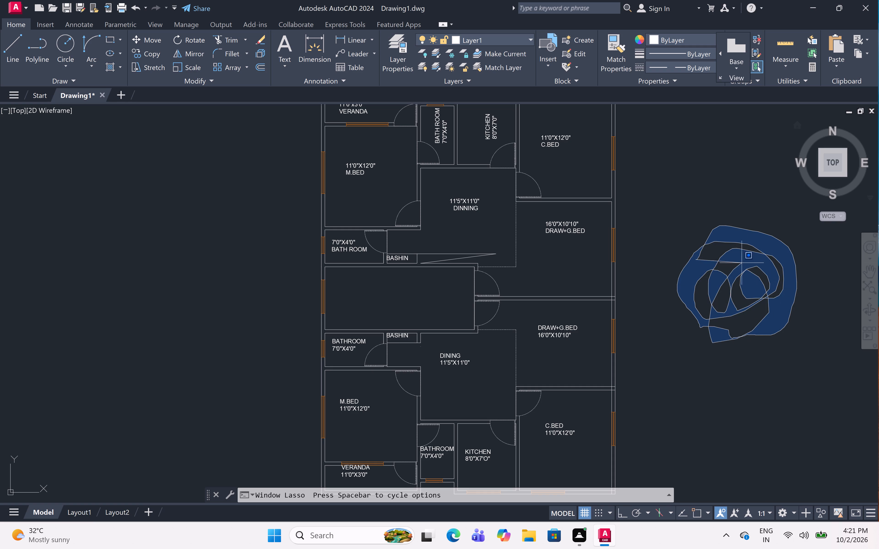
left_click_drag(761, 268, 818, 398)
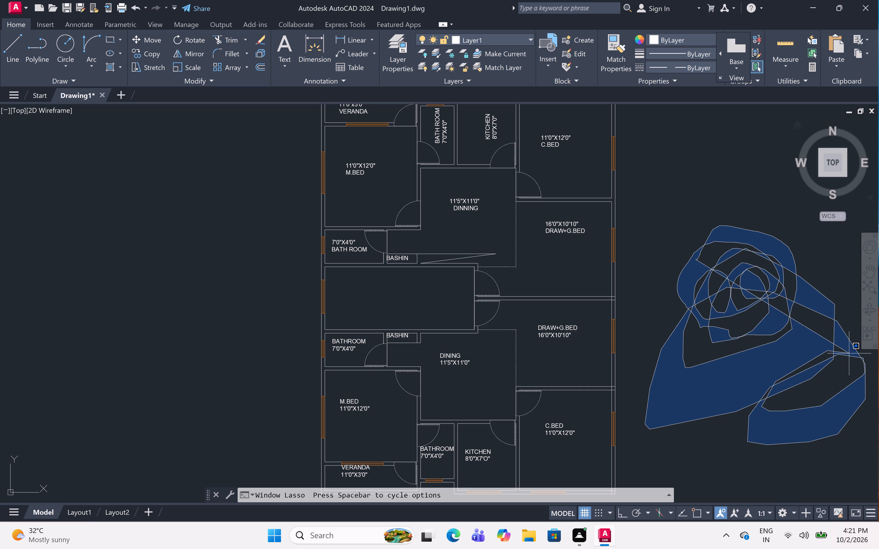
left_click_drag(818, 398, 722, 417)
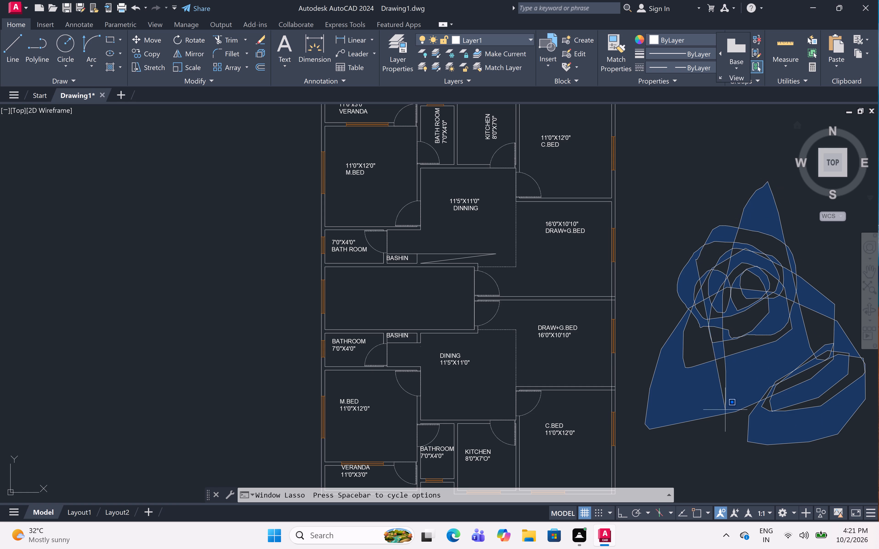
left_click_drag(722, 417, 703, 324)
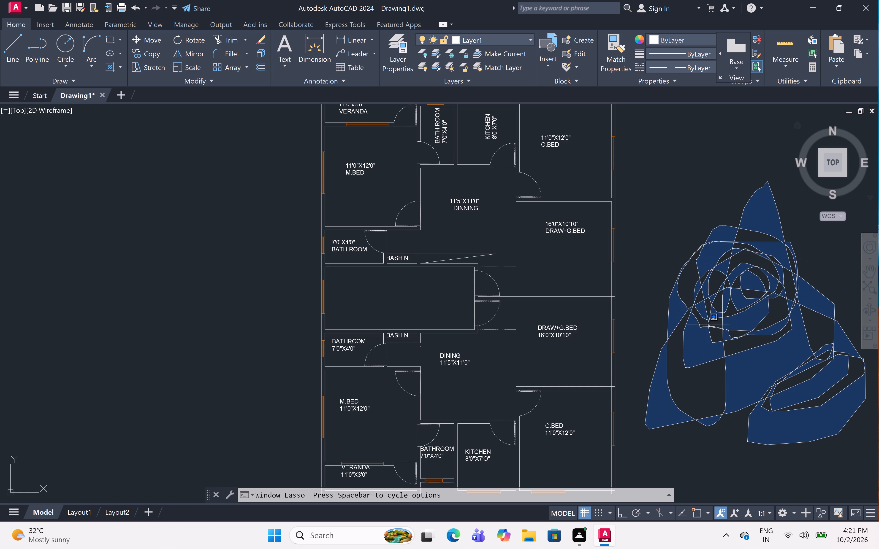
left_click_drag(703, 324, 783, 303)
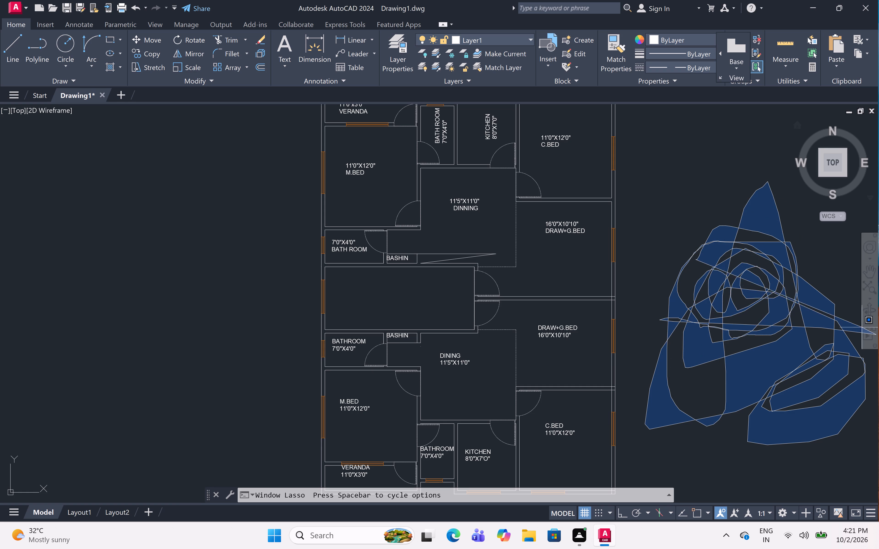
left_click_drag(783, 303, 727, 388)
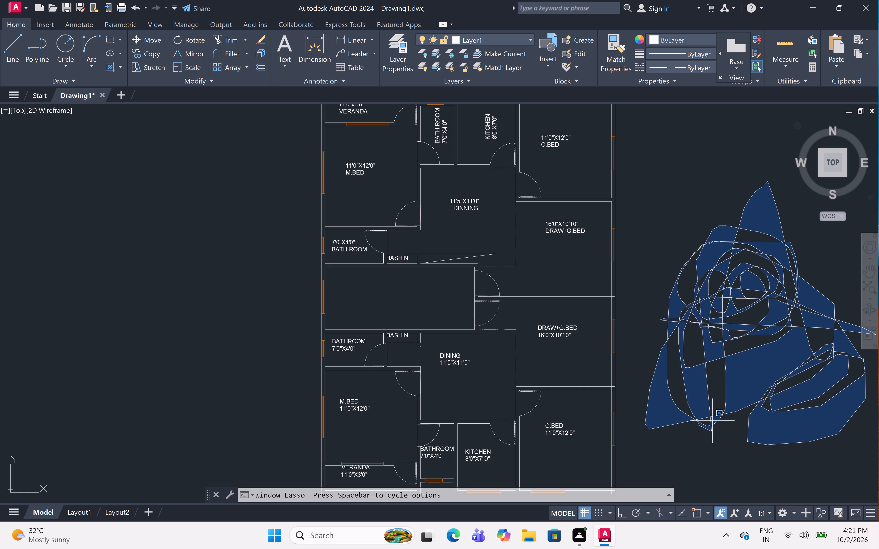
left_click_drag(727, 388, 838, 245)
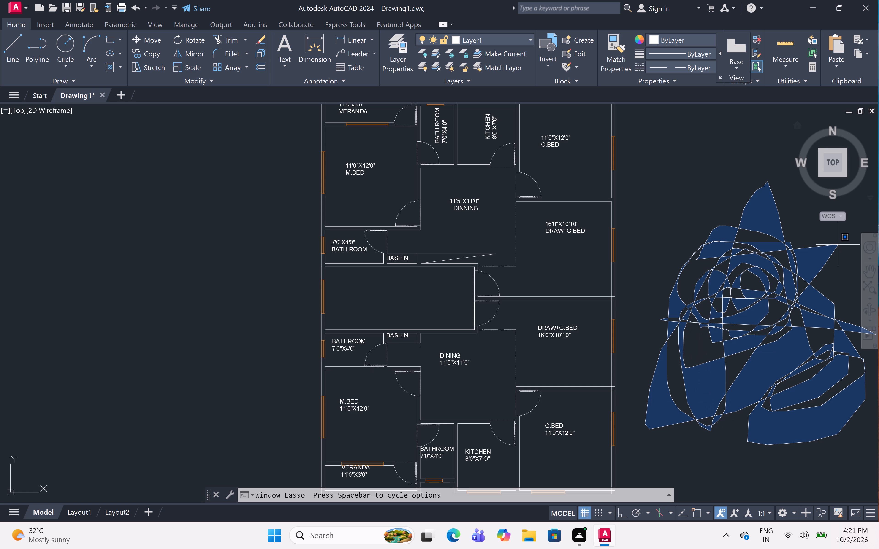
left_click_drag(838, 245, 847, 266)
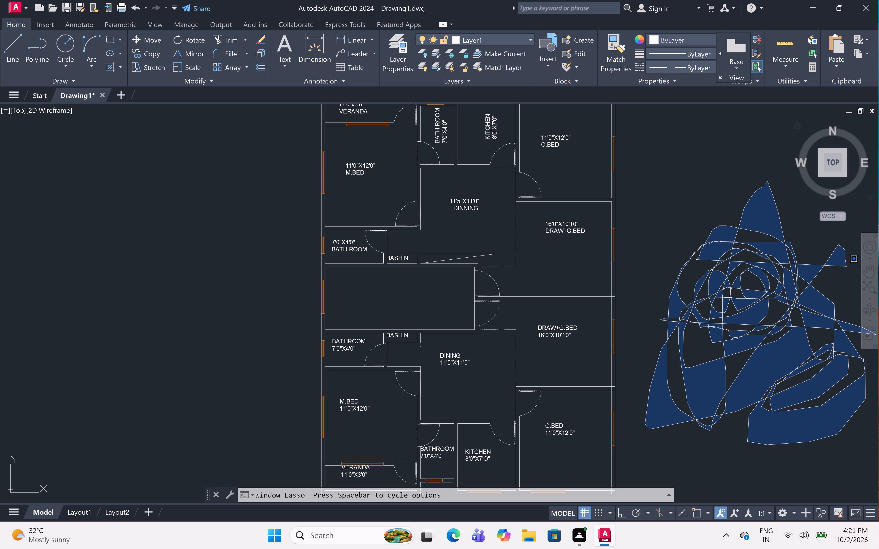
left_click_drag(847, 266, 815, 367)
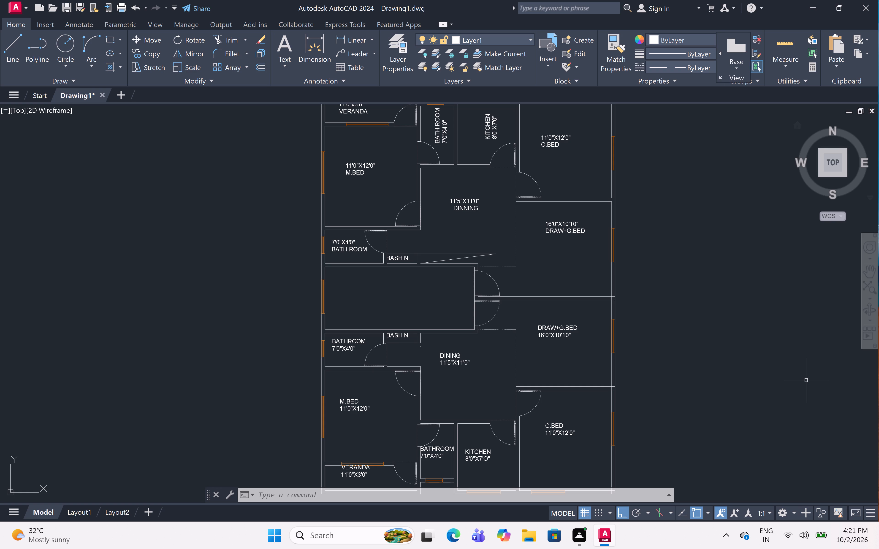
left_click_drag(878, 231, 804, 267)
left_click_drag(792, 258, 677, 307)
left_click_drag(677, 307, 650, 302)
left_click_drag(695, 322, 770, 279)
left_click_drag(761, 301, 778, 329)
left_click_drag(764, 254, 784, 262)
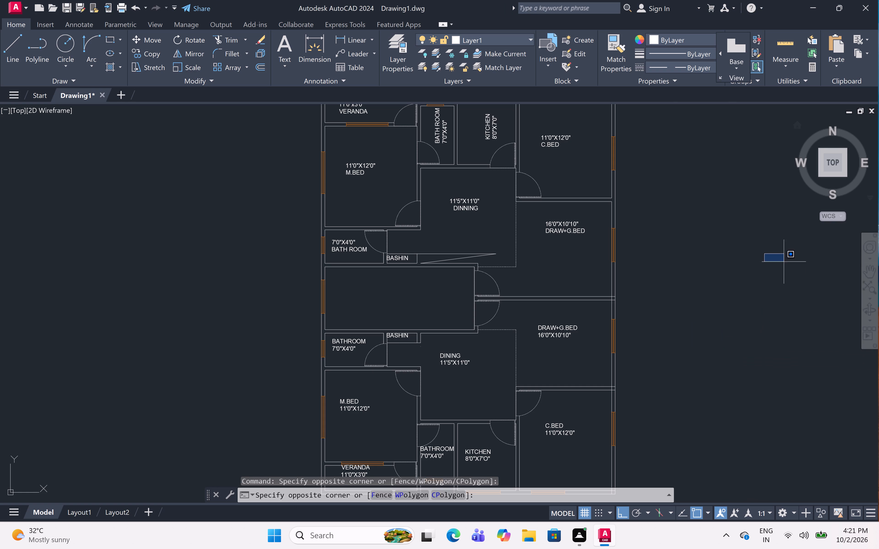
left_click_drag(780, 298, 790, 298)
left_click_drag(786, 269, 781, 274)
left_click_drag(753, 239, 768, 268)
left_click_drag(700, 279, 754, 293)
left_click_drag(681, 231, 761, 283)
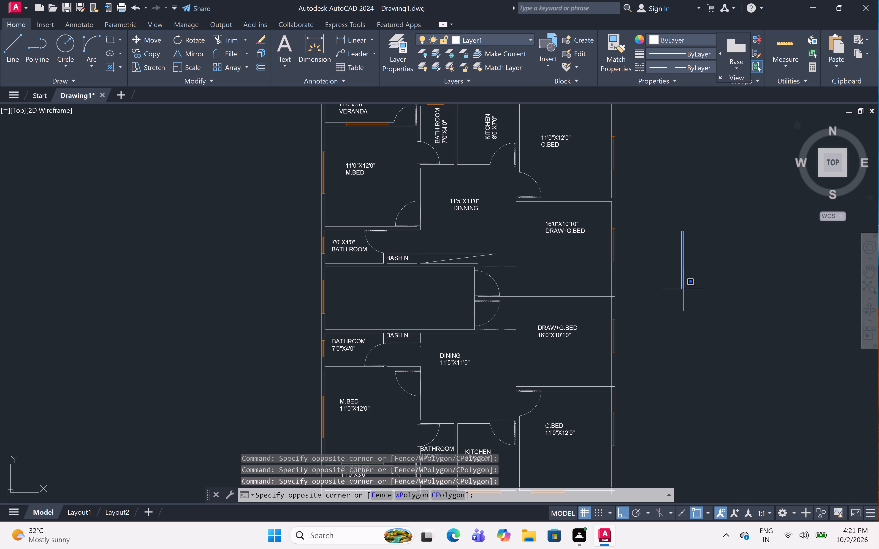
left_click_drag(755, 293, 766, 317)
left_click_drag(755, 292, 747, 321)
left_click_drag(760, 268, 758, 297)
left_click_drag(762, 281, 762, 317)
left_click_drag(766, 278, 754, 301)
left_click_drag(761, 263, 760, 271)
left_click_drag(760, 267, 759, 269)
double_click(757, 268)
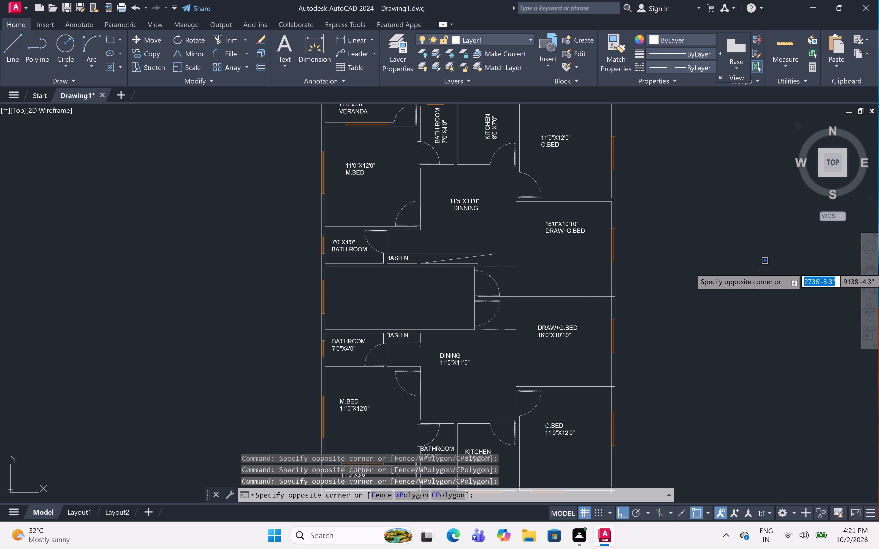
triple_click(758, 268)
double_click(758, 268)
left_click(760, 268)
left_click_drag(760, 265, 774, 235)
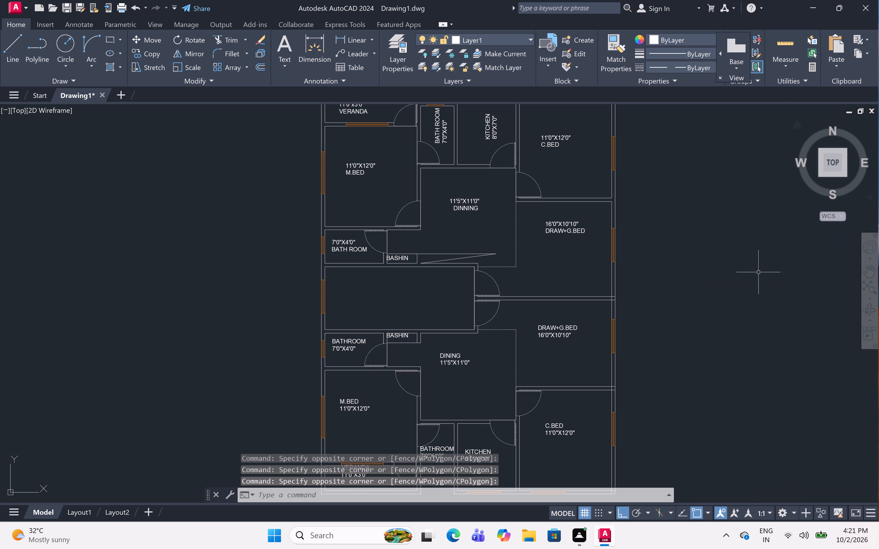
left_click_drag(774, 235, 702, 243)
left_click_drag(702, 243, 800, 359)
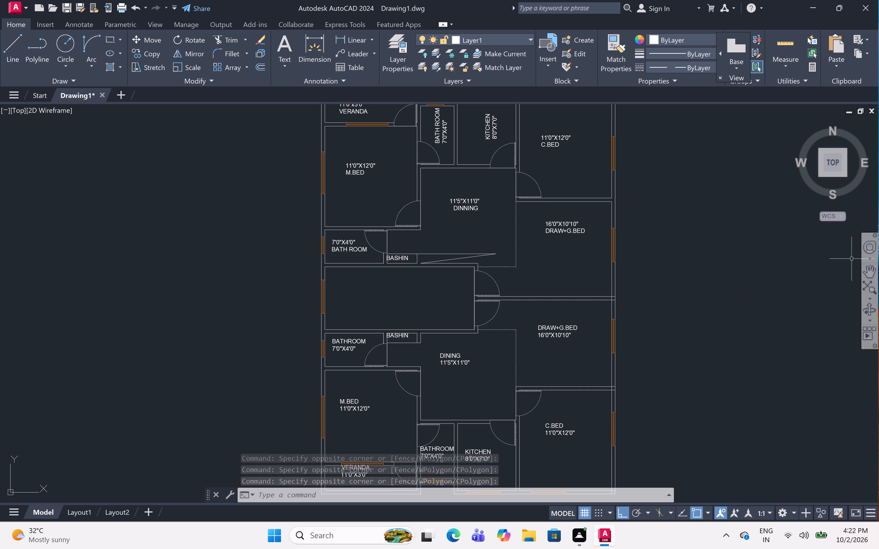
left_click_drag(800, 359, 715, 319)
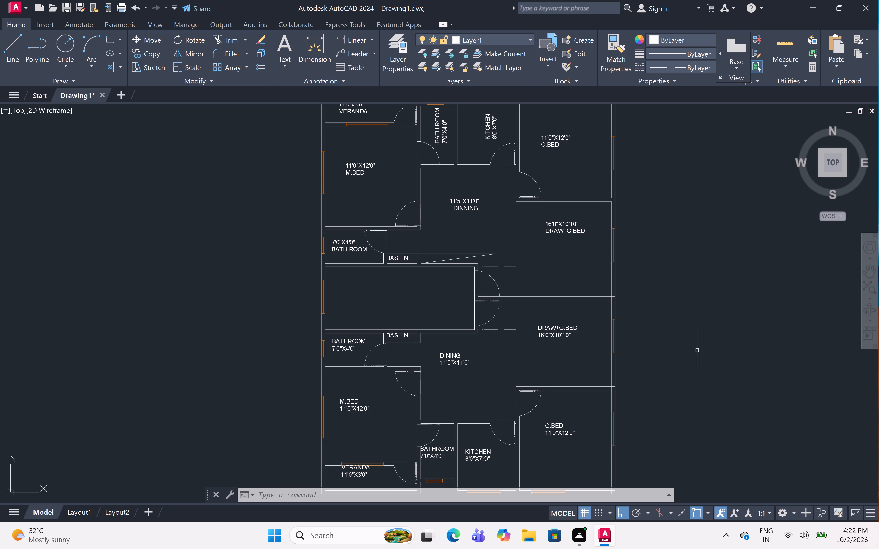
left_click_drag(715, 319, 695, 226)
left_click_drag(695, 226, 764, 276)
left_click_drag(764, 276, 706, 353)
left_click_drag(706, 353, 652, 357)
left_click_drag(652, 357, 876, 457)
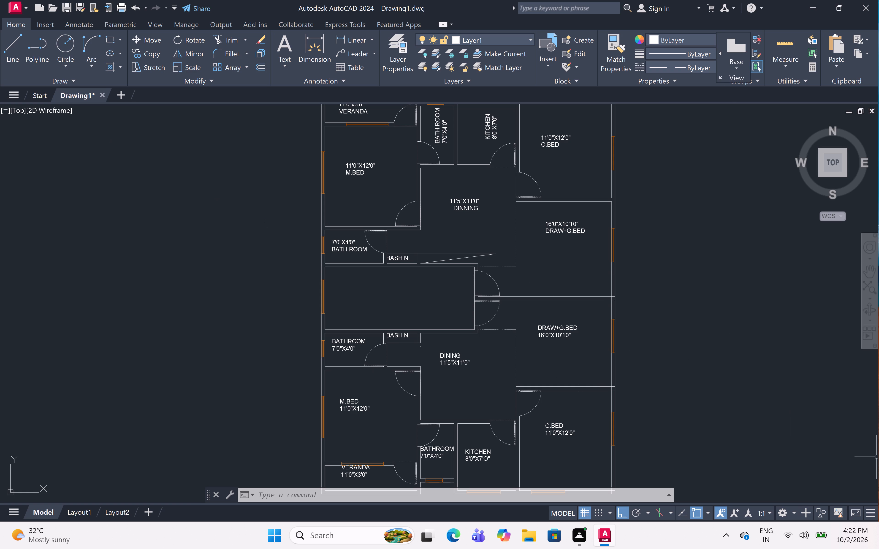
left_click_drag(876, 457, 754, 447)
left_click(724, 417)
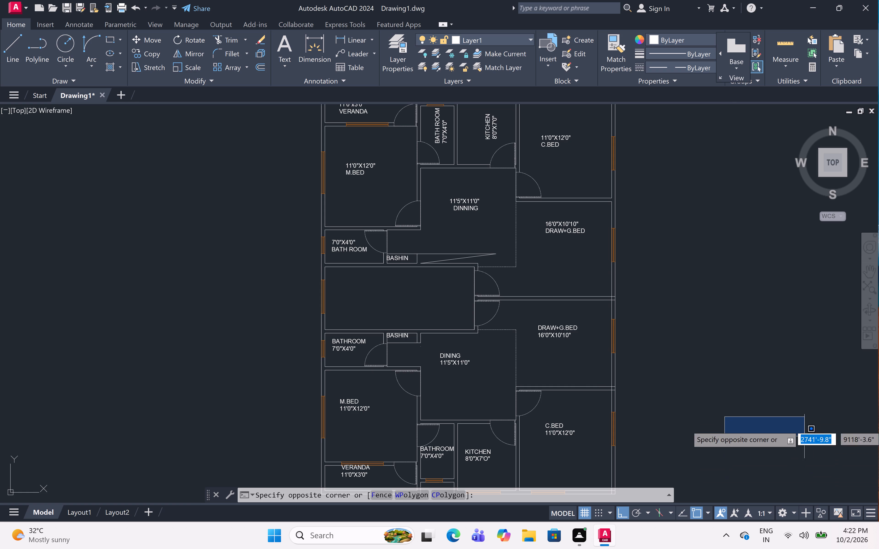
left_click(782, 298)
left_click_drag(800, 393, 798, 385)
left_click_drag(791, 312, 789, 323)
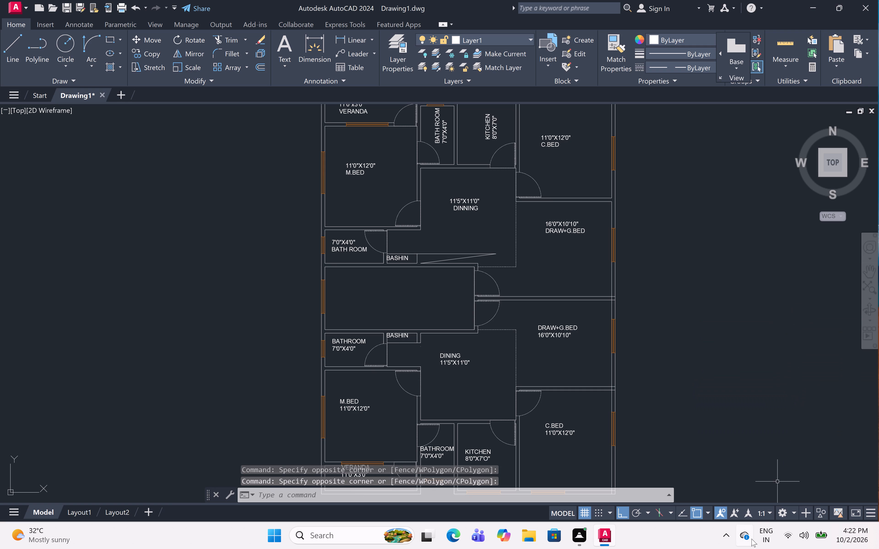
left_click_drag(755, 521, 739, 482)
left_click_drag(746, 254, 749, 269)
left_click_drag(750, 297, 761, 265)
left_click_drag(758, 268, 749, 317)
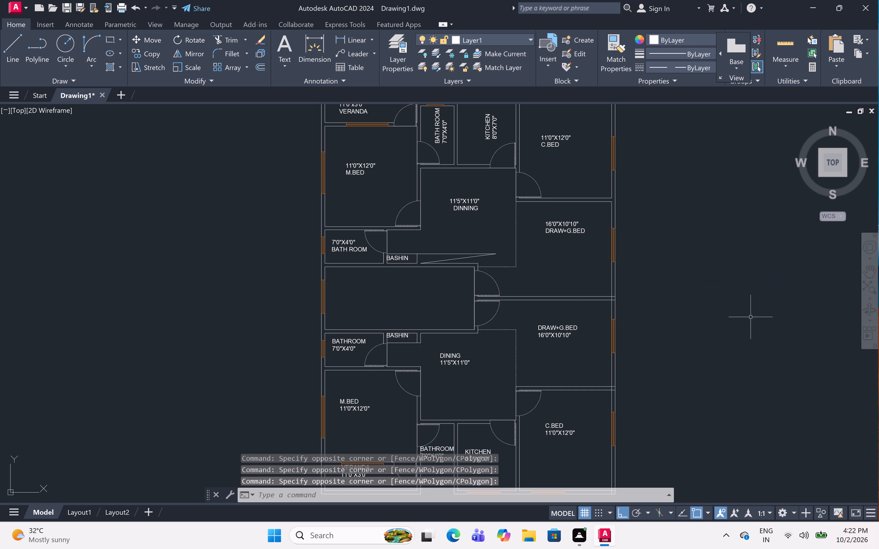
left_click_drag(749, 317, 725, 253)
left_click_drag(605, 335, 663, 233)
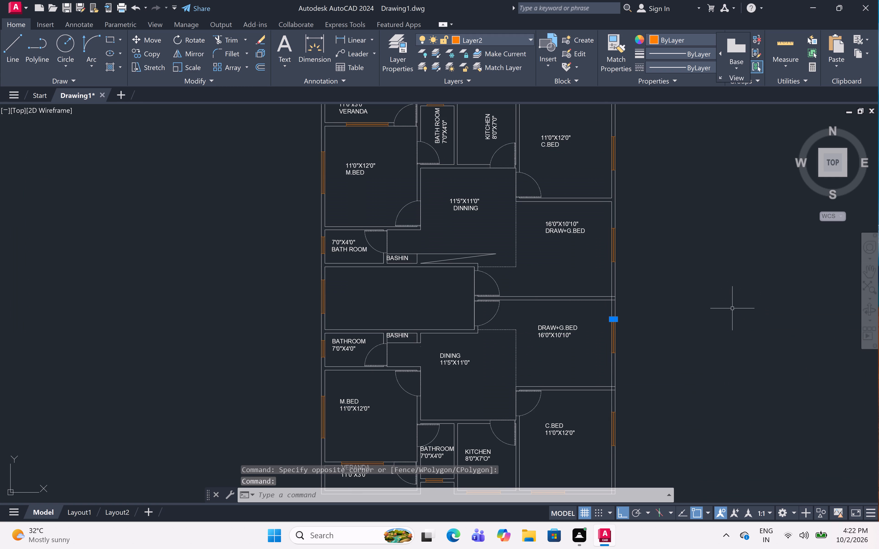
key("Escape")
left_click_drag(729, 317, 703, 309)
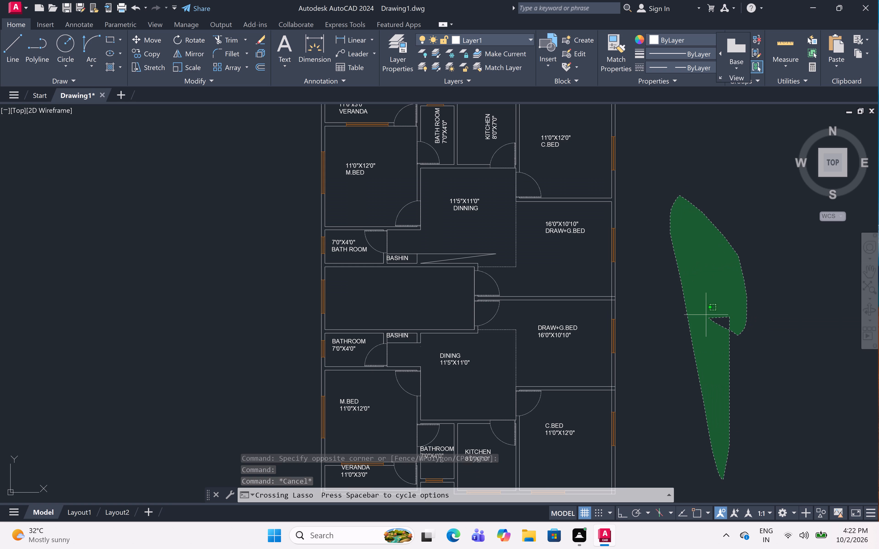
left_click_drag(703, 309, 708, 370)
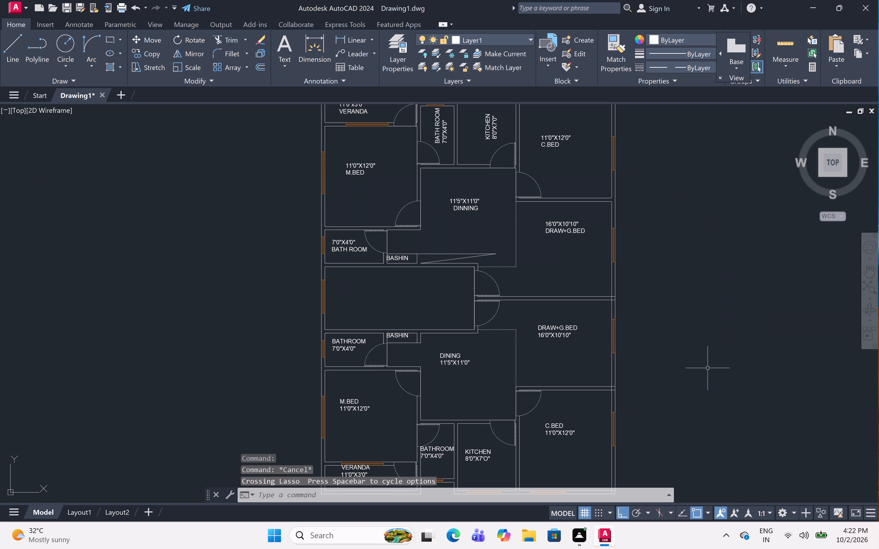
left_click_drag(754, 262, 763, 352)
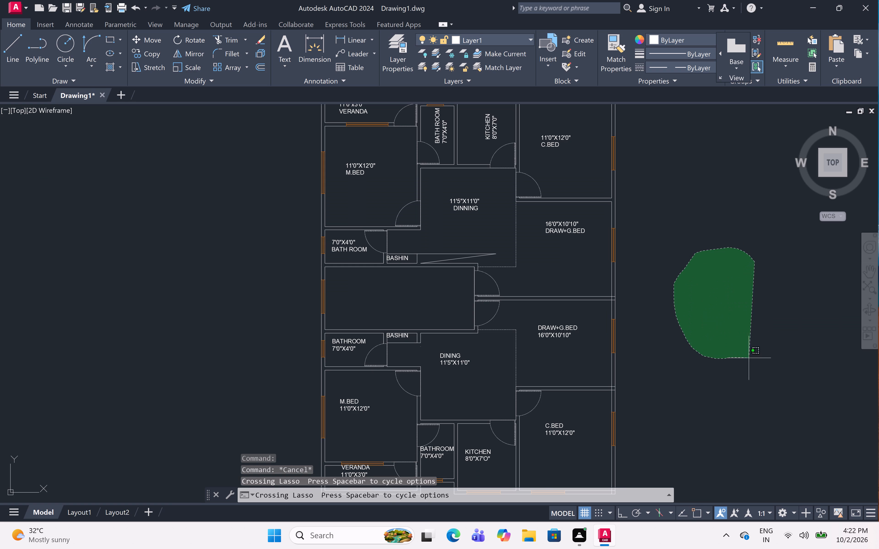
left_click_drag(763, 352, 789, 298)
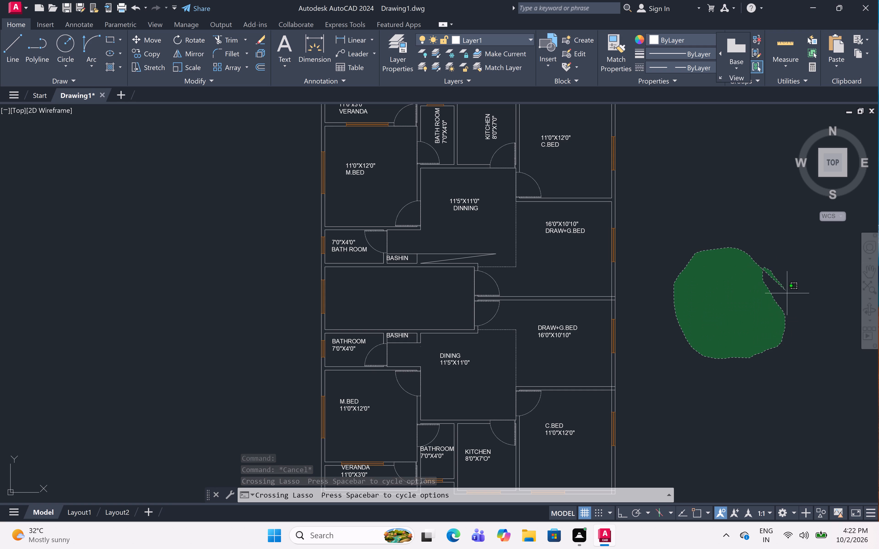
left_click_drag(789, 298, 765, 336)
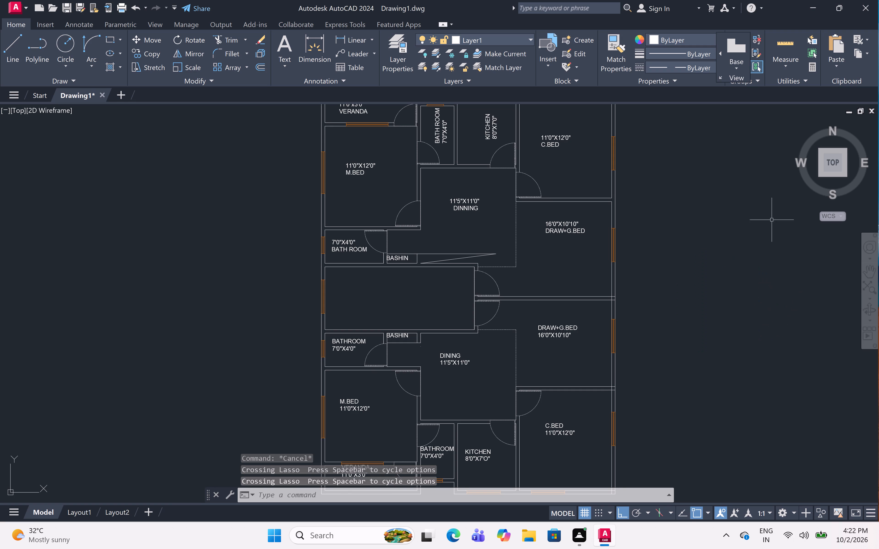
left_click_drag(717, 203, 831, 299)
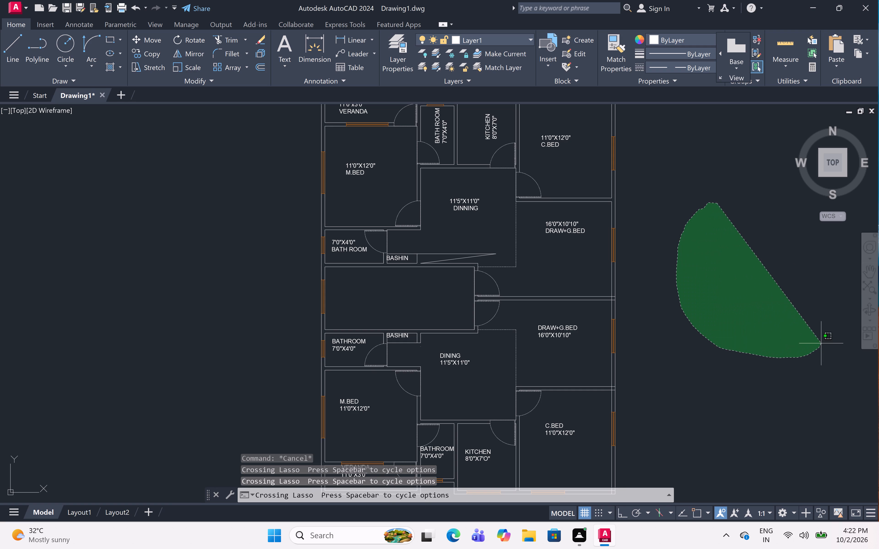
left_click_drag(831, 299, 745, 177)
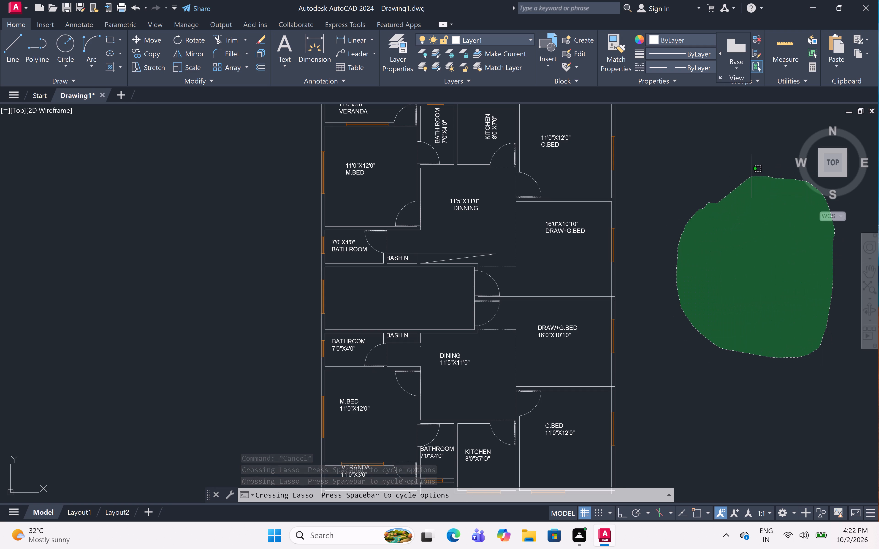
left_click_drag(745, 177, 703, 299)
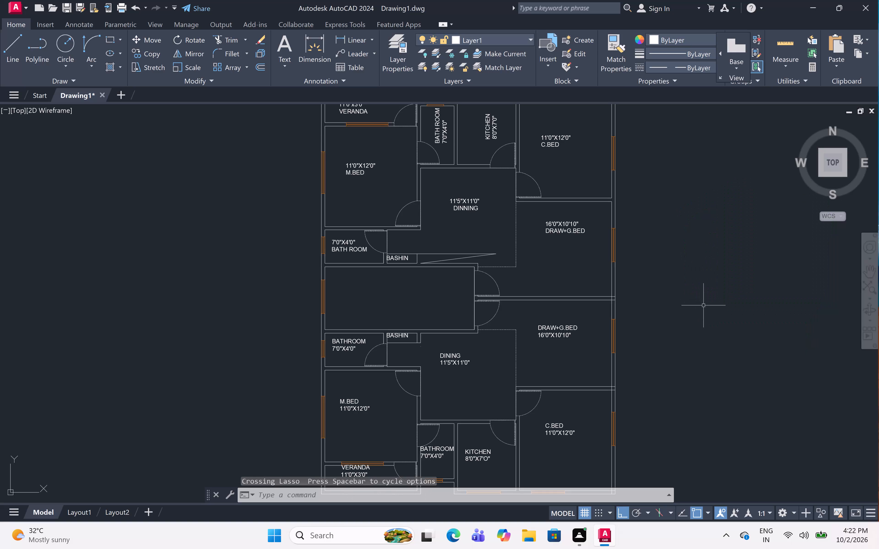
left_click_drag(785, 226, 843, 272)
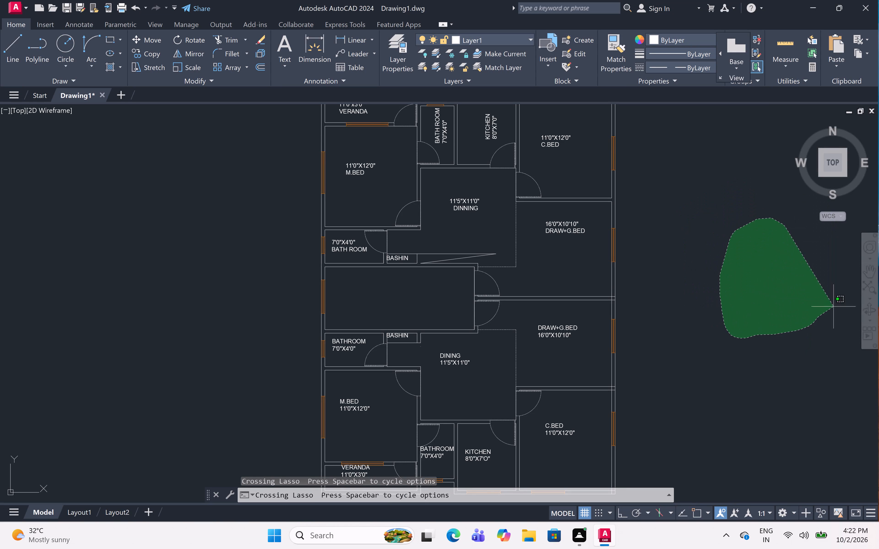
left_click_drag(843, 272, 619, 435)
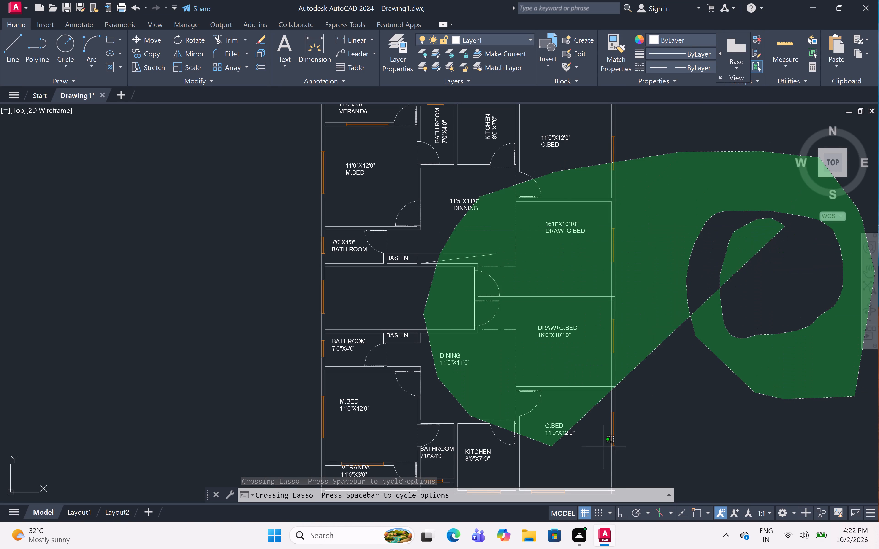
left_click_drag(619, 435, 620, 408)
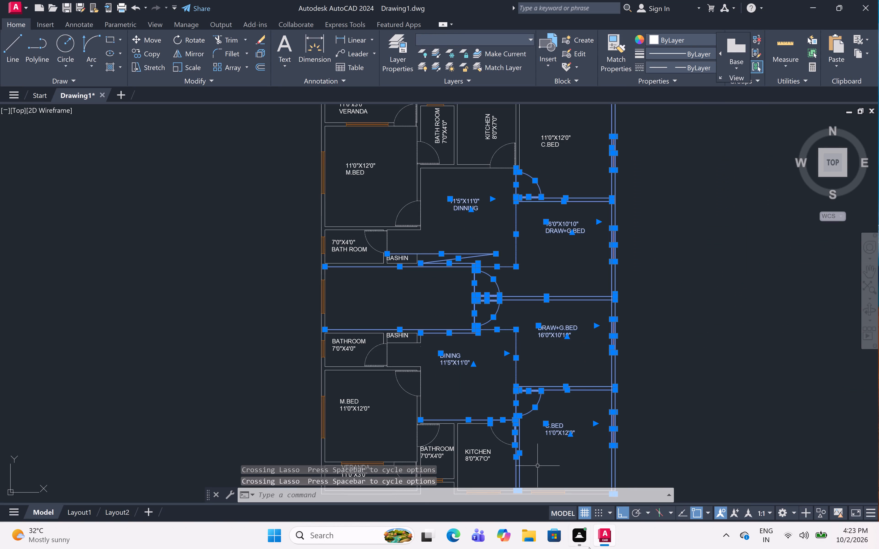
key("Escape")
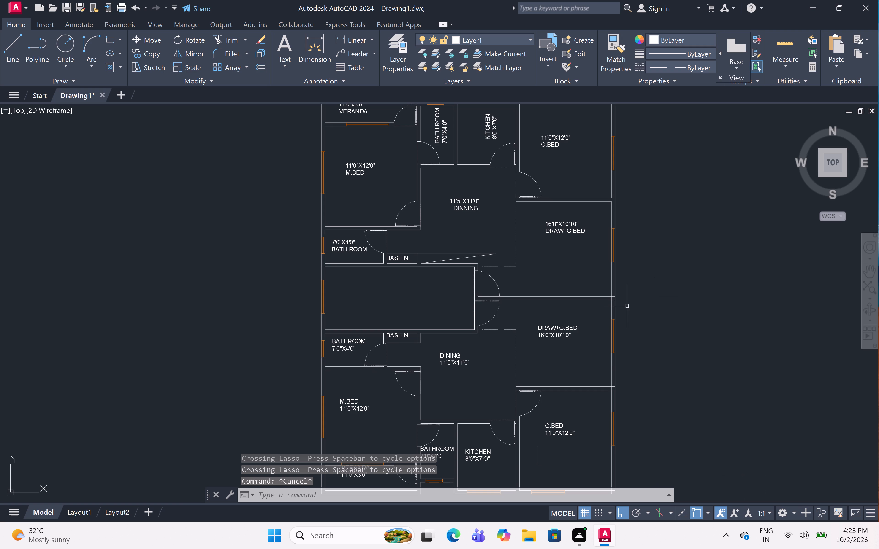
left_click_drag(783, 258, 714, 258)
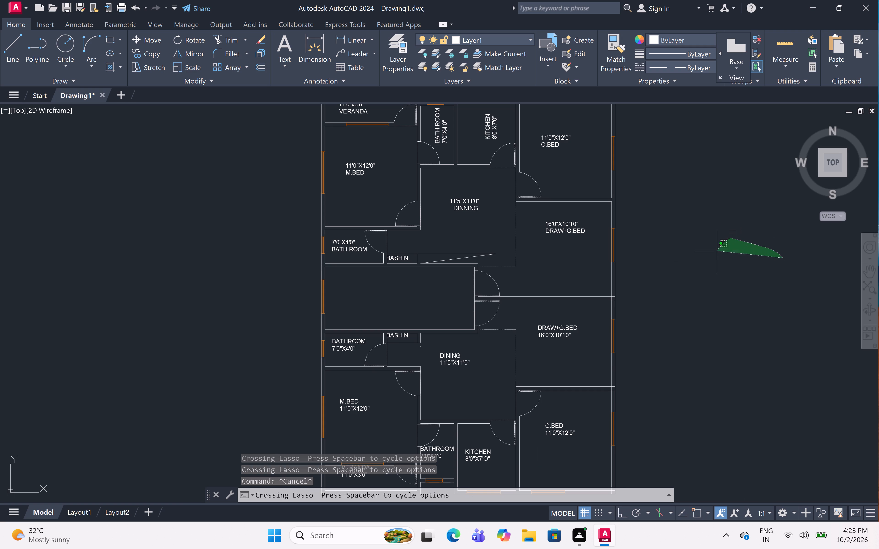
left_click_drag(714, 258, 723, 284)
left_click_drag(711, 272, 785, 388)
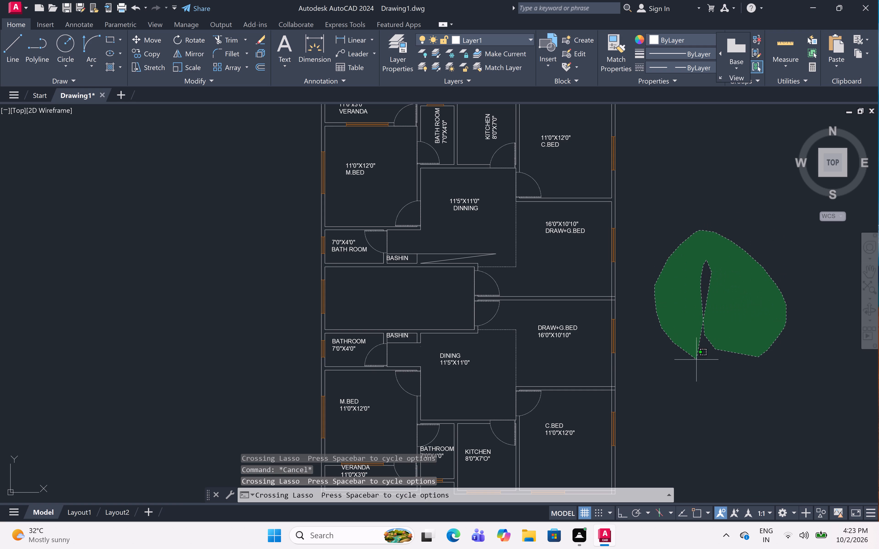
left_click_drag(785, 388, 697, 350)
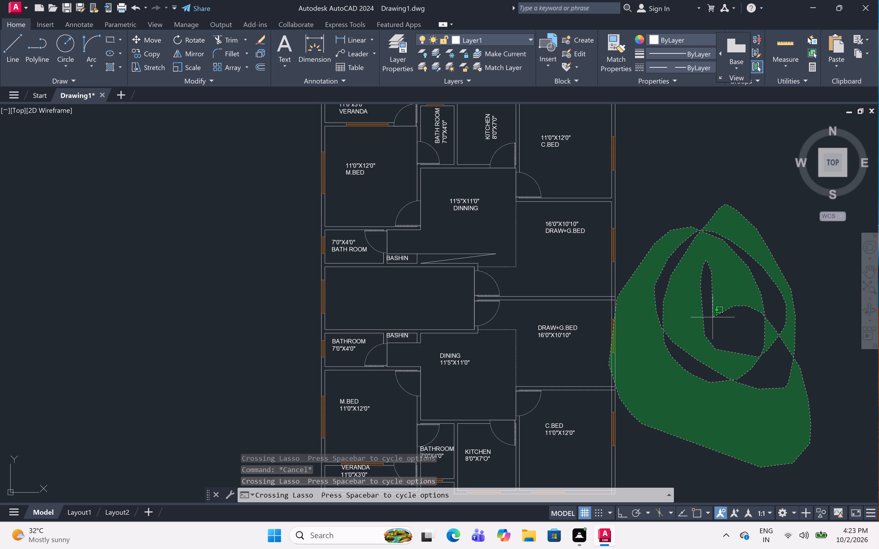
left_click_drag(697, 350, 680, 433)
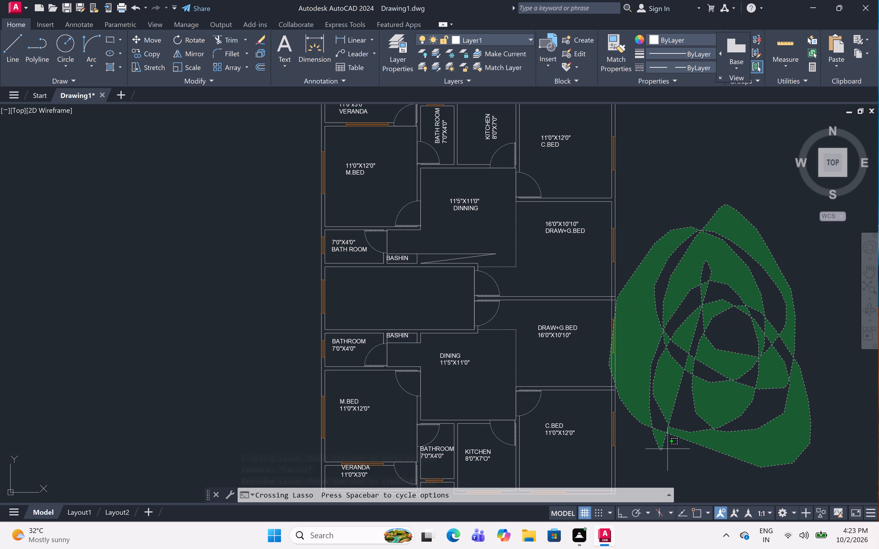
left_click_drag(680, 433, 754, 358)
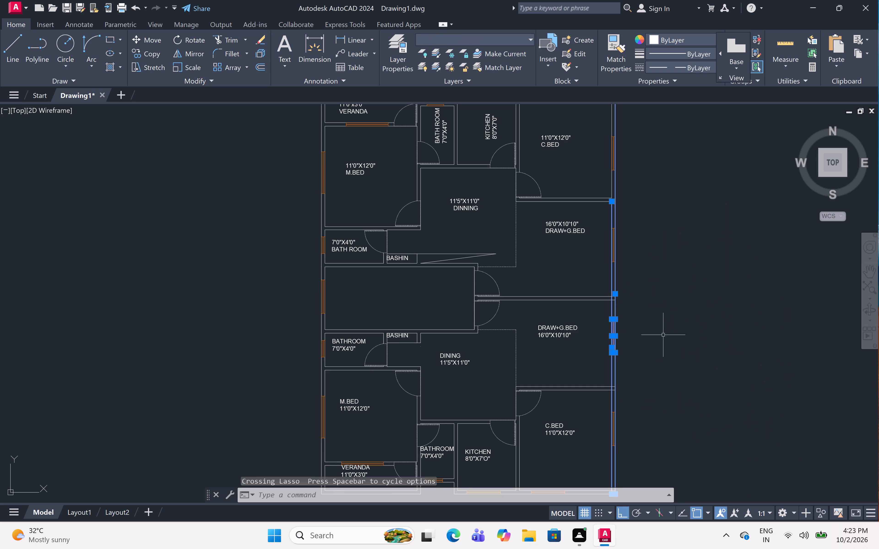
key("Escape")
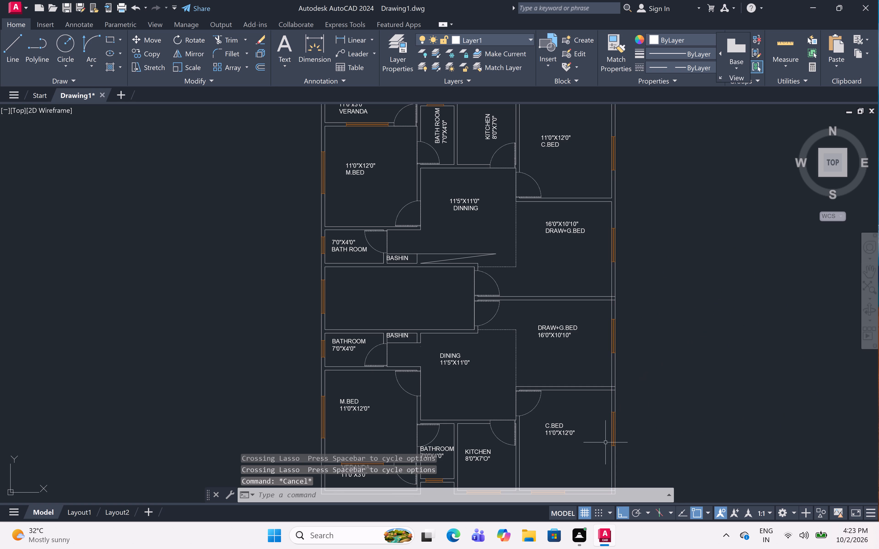
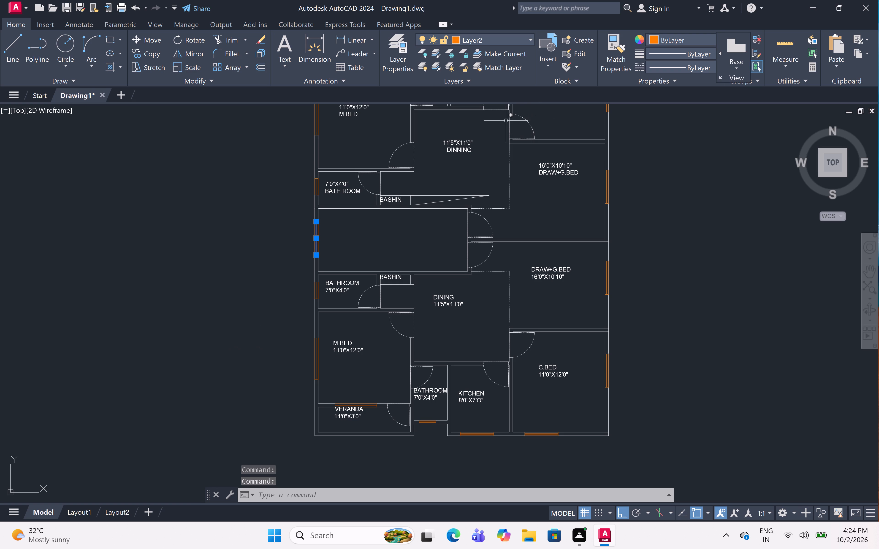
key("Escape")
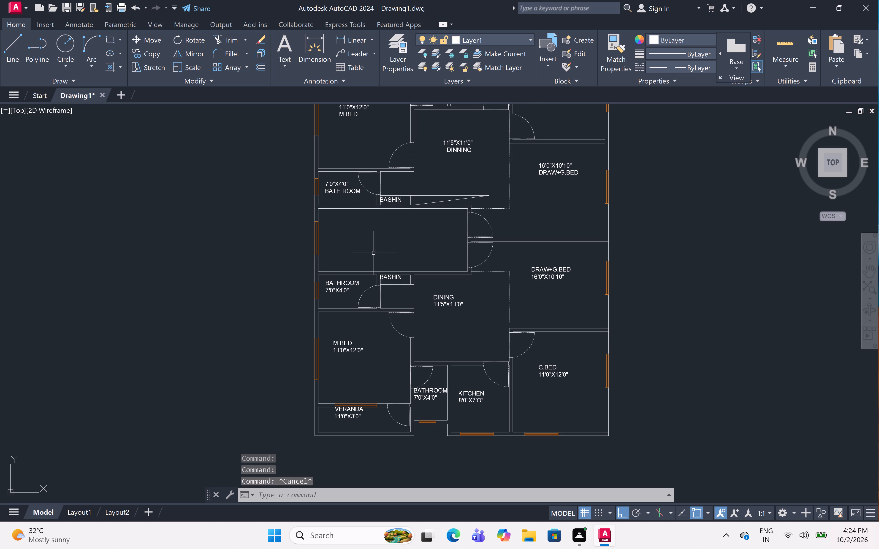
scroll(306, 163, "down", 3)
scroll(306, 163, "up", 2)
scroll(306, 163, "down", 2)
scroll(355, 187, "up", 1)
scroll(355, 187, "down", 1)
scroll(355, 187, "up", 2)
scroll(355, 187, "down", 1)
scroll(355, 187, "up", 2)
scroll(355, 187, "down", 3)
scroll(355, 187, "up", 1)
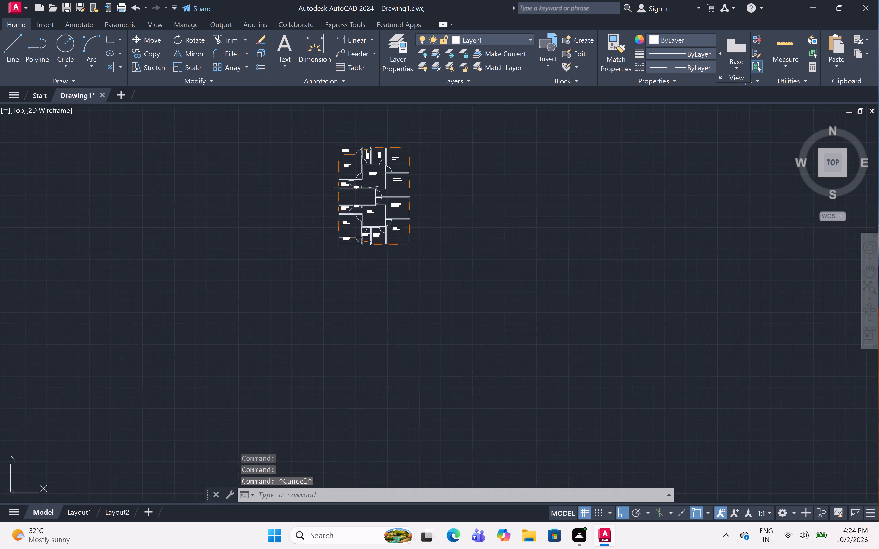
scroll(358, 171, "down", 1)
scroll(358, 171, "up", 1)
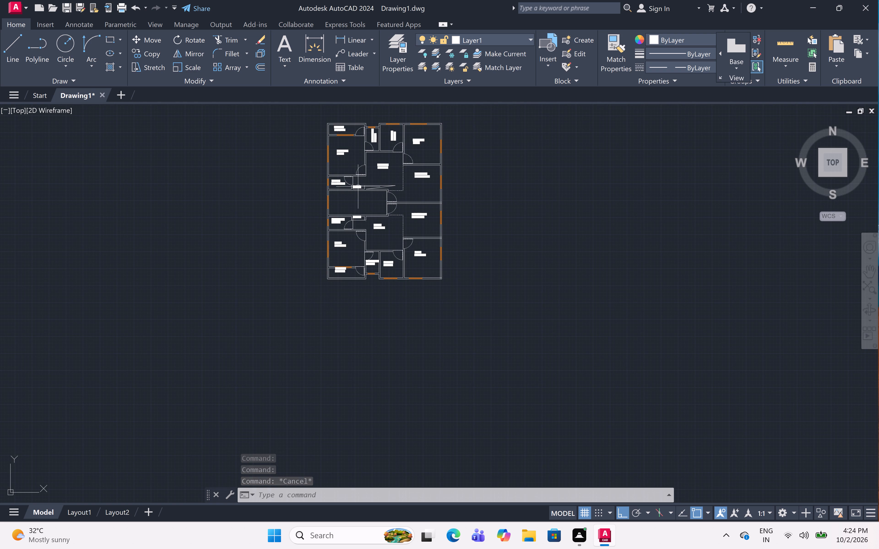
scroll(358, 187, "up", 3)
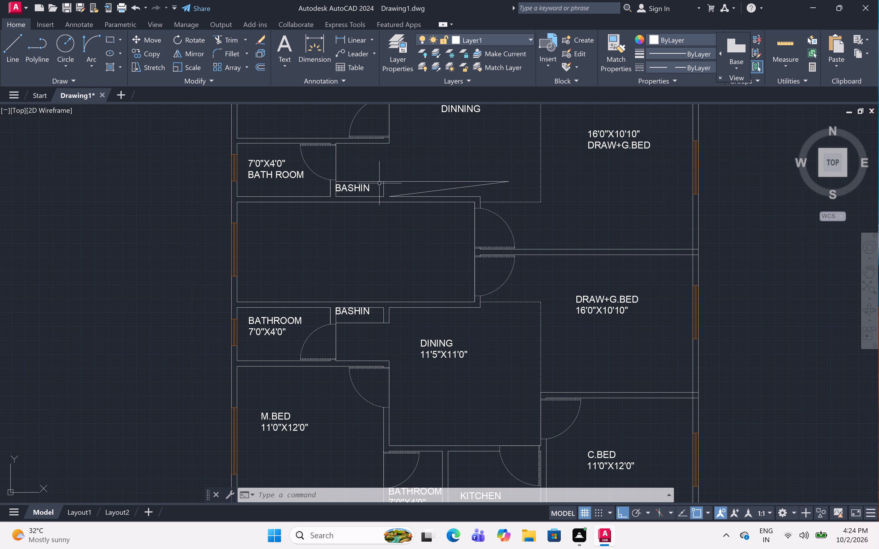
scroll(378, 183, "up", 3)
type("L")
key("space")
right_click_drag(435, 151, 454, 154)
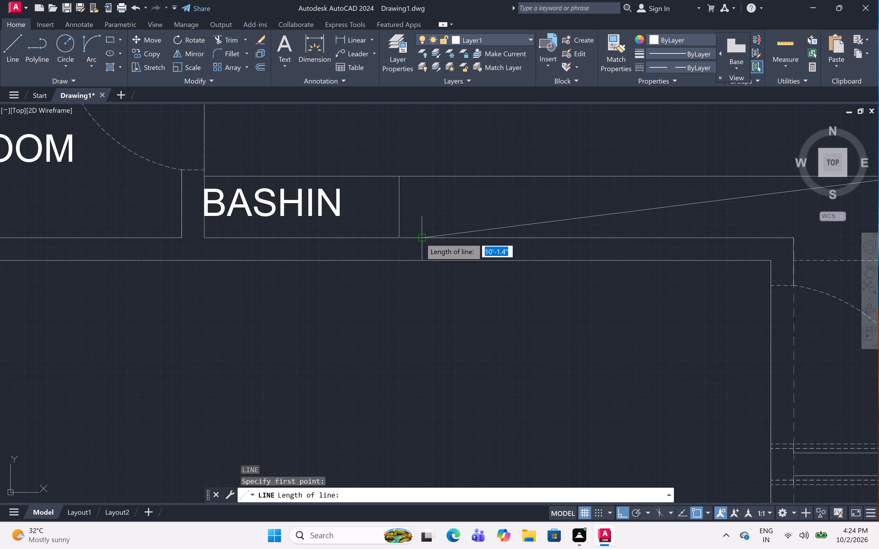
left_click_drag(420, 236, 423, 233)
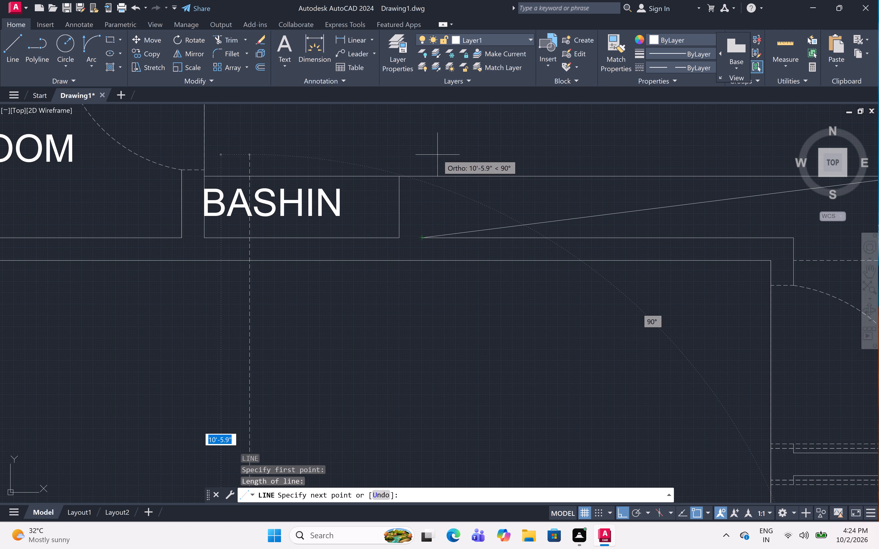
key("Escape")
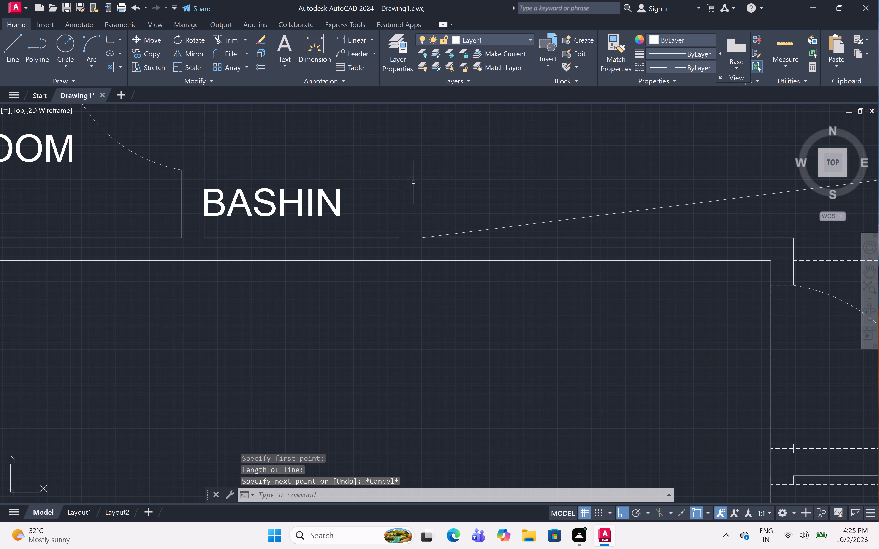
Draw a vertical wall line about 1'-1.6" long closing the DINNING side of the upper unit's BASHIN recess.
type("L")
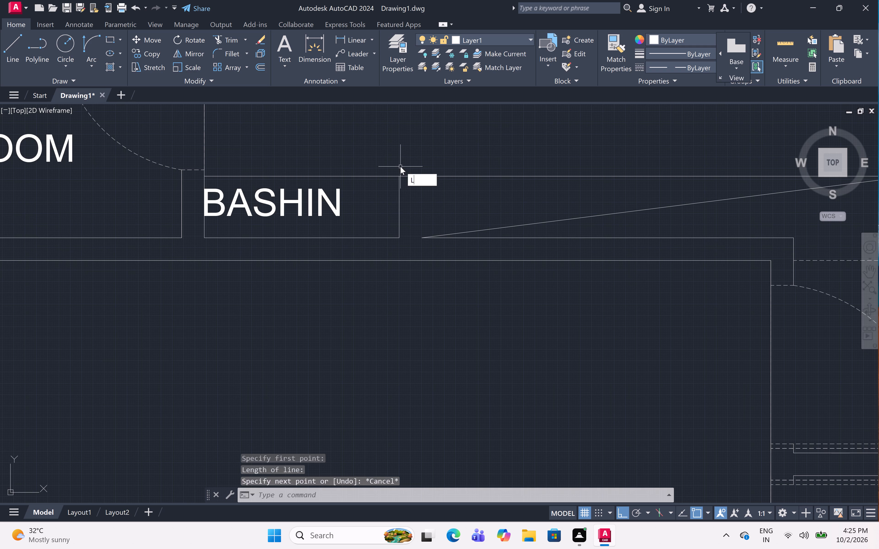
key("space")
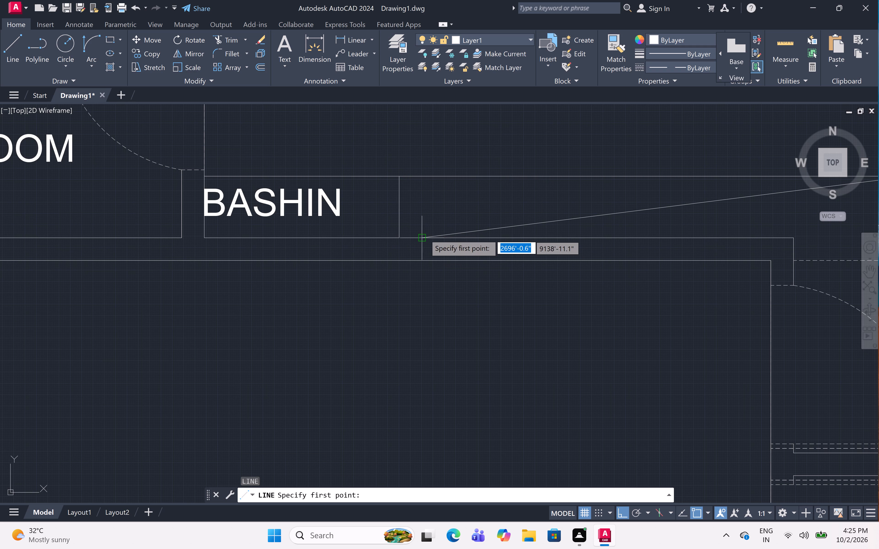
left_click(425, 235)
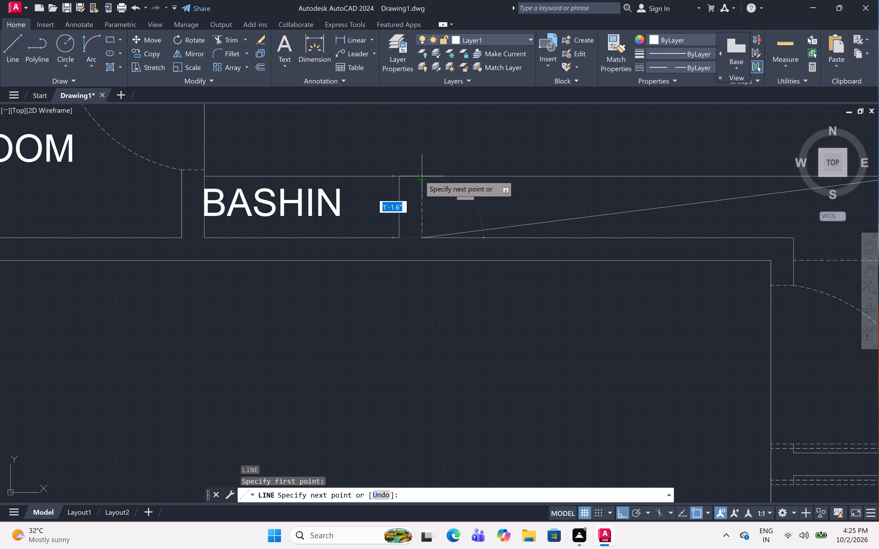
left_click(419, 178)
key("Escape")
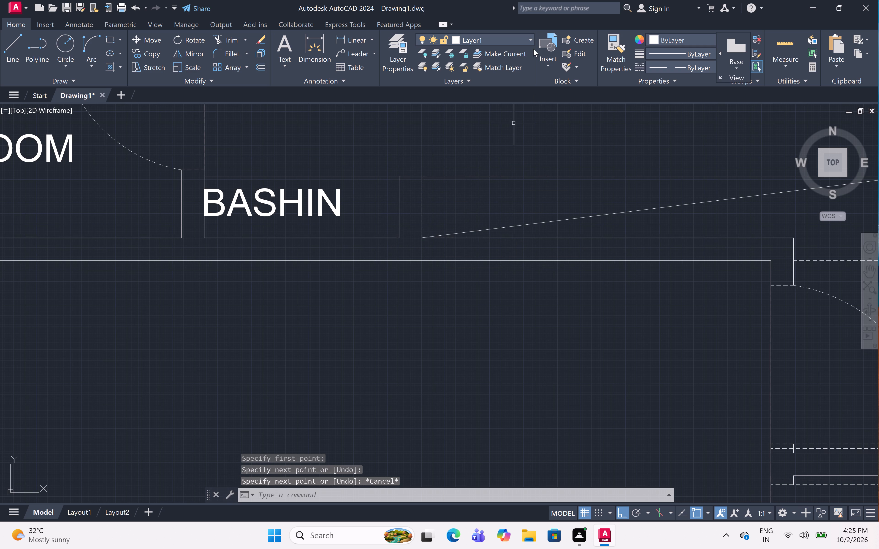
Make layer 0 current and move the new vertical line beside the upper BASHIN recess onto layer 0.
left_click(528, 33)
left_click(527, 36)
left_click(518, 49)
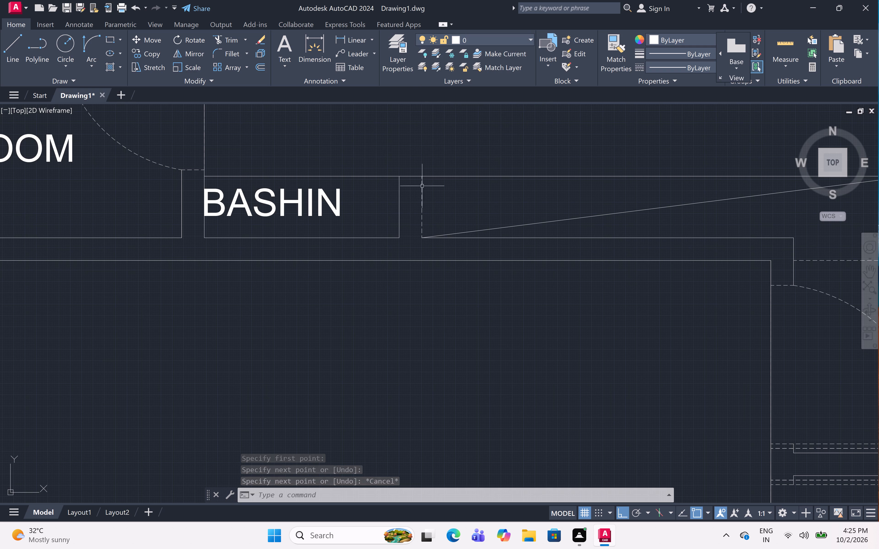
left_click(421, 192)
left_click(526, 33)
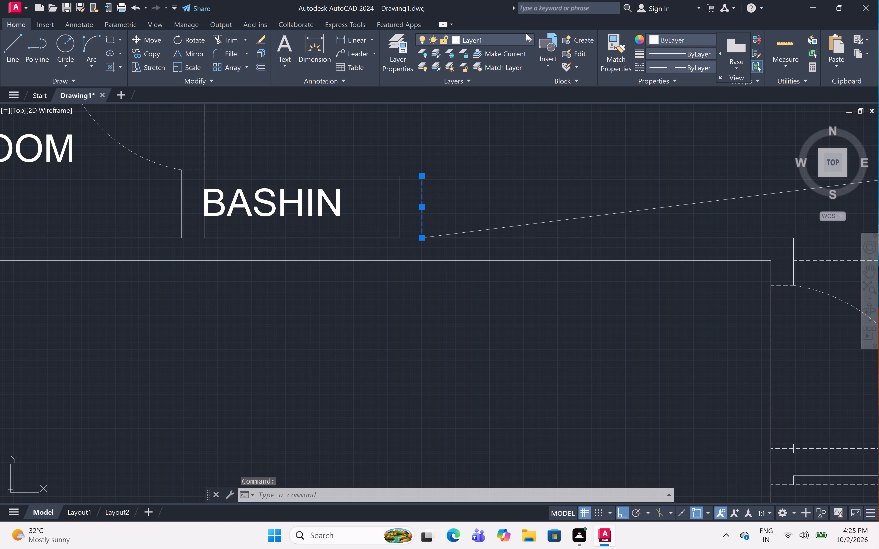
left_click(513, 51)
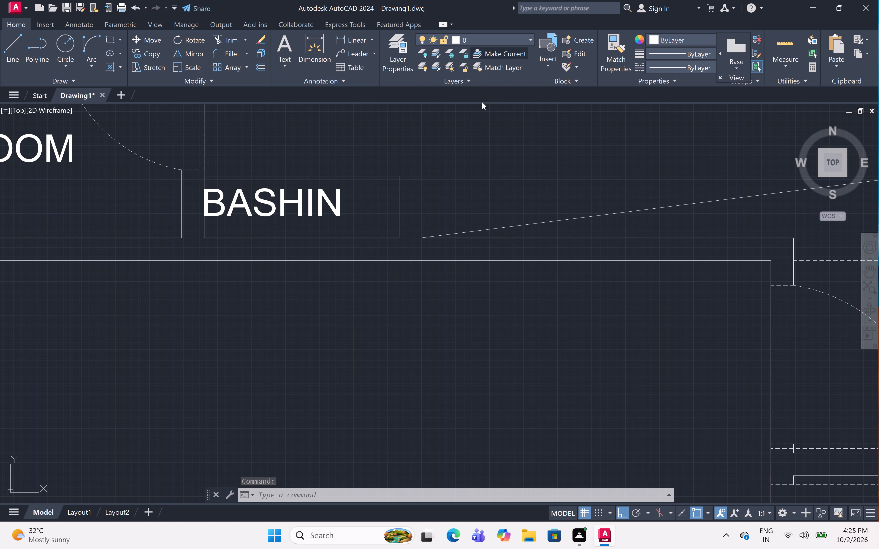
Trim away the stray horizontal and slanted lines extending from the upper unit's BASHIN recess into the DINNING room.
key("t")
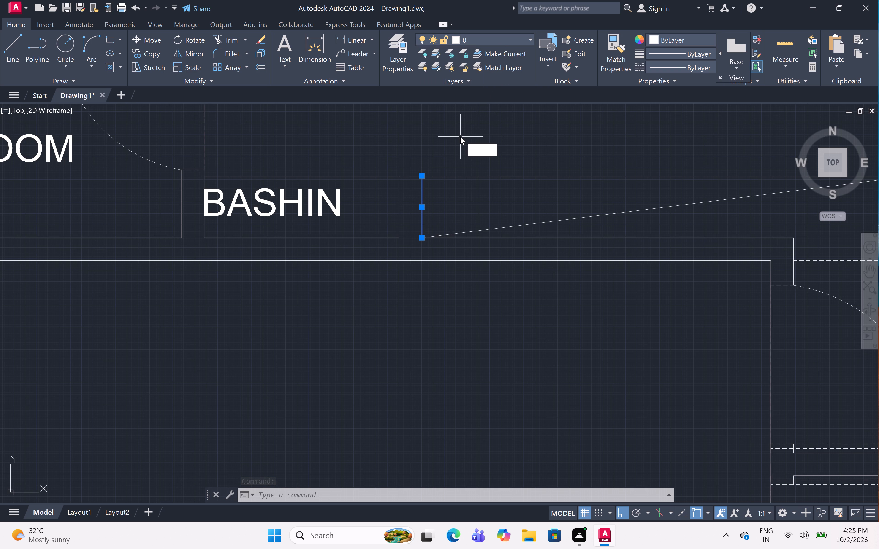
key("Escape")
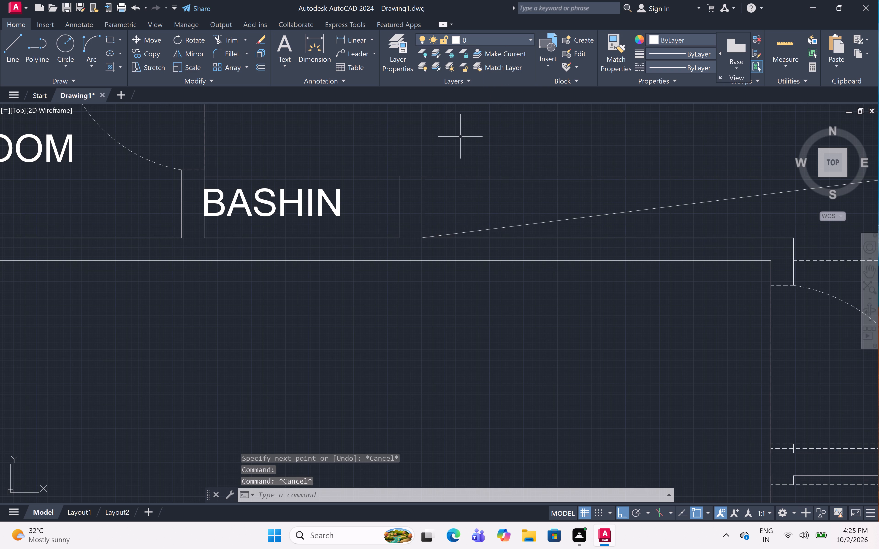
type("TR")
key("space")
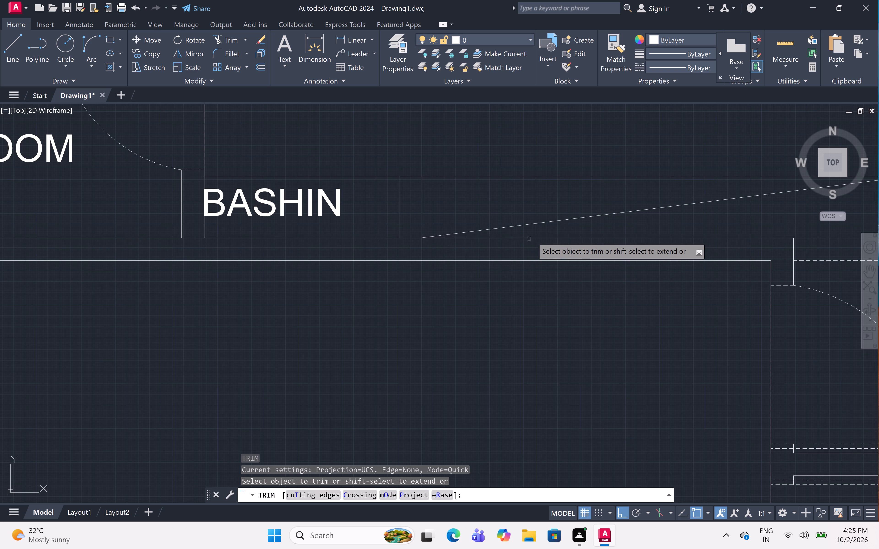
left_click(538, 232)
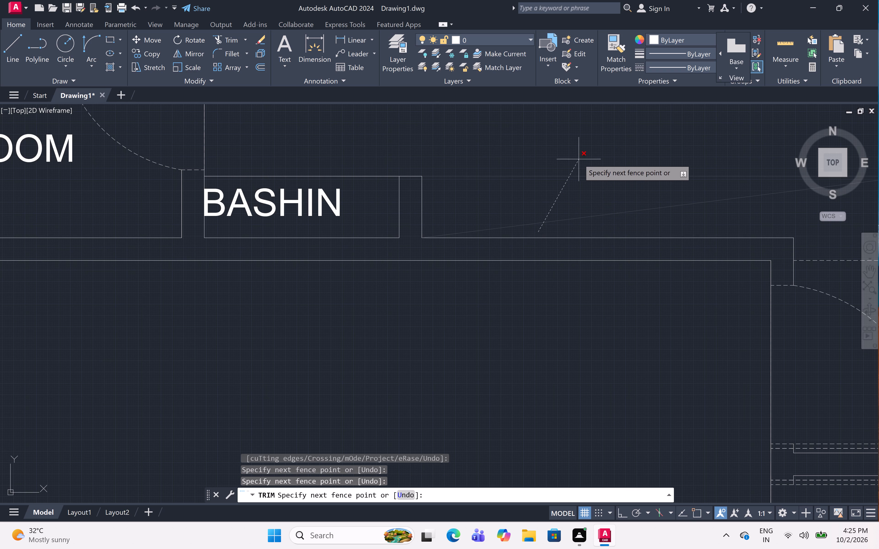
left_click(579, 159)
scroll(576, 158, "down", 3)
scroll(576, 158, "up", 1)
scroll(576, 158, "down", 1)
scroll(576, 158, "up", 4)
scroll(576, 158, "down", 1)
scroll(576, 158, "up", 1)
scroll(576, 158, "down", 1)
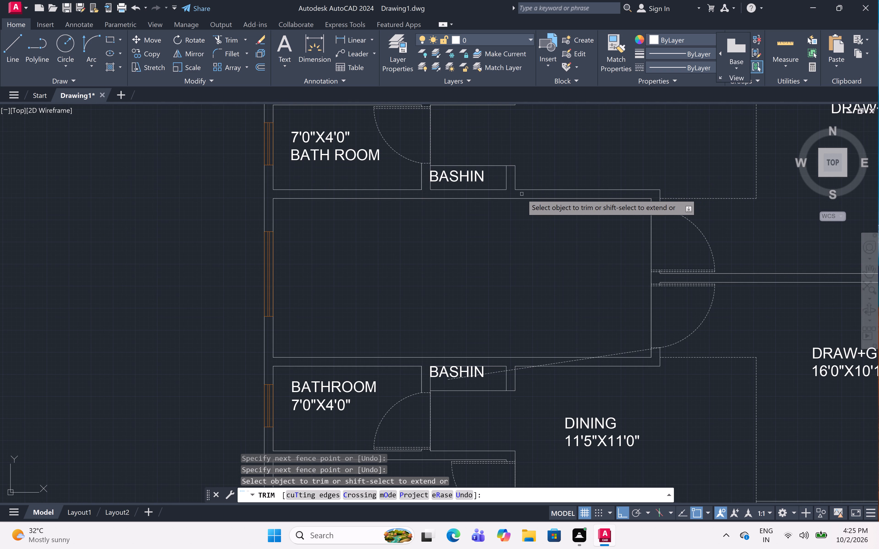
key("Escape")
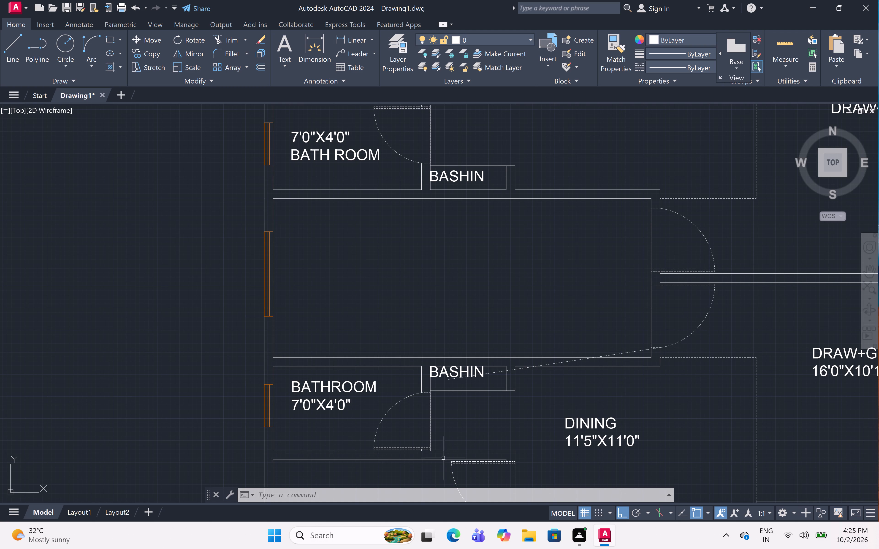
Delete the stray slanted dashed line running from the lower unit's BASHIN recess to the entrance door.
scroll(456, 336, "down", 9)
scroll(456, 336, "up", 2)
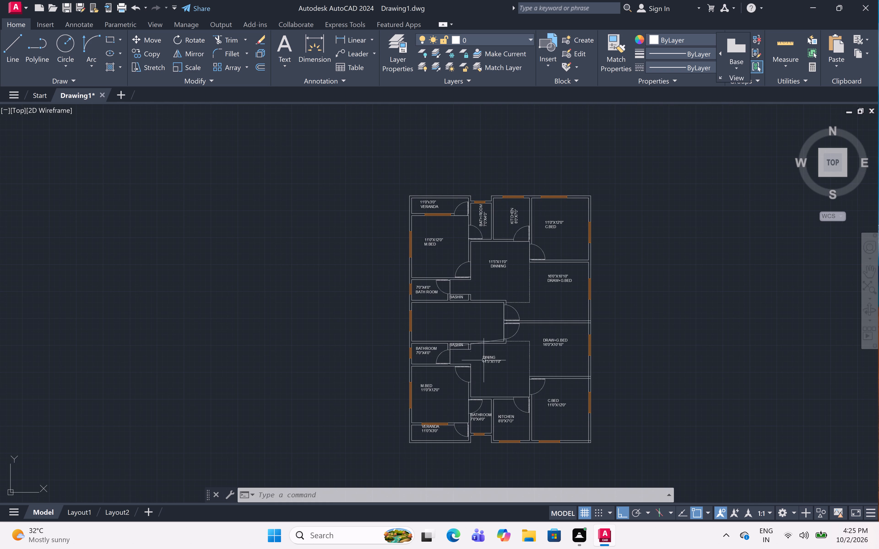
scroll(487, 341, "up", 2)
scroll(487, 341, "down", 1)
scroll(487, 341, "up", 2)
scroll(487, 341, "down", 1)
scroll(487, 341, "up", 2)
scroll(487, 341, "down", 2)
scroll(487, 341, "up", 2)
scroll(487, 342, "down", 1)
scroll(487, 342, "up", 1)
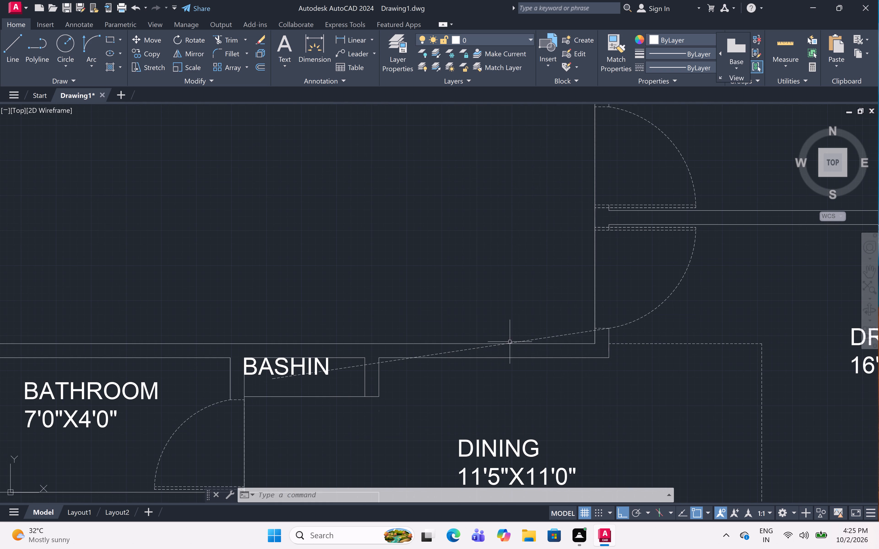
left_click(492, 347)
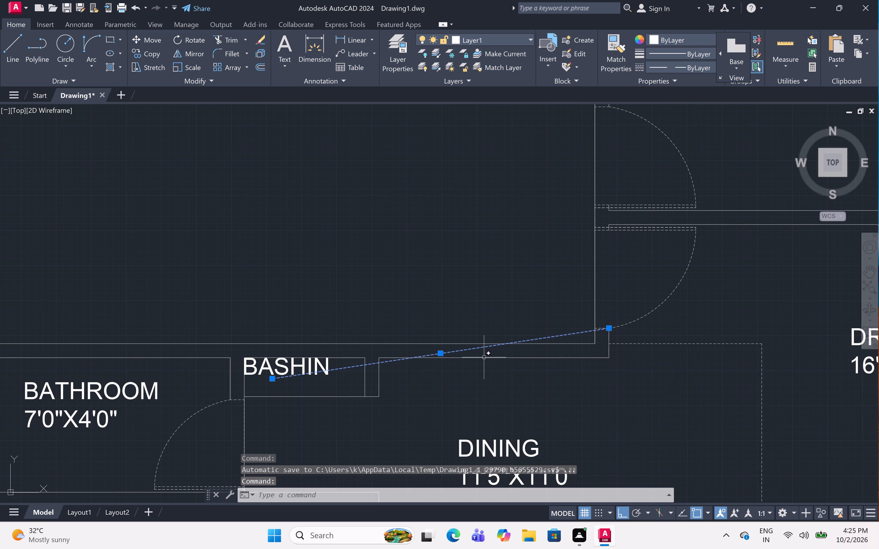
key("Delete")
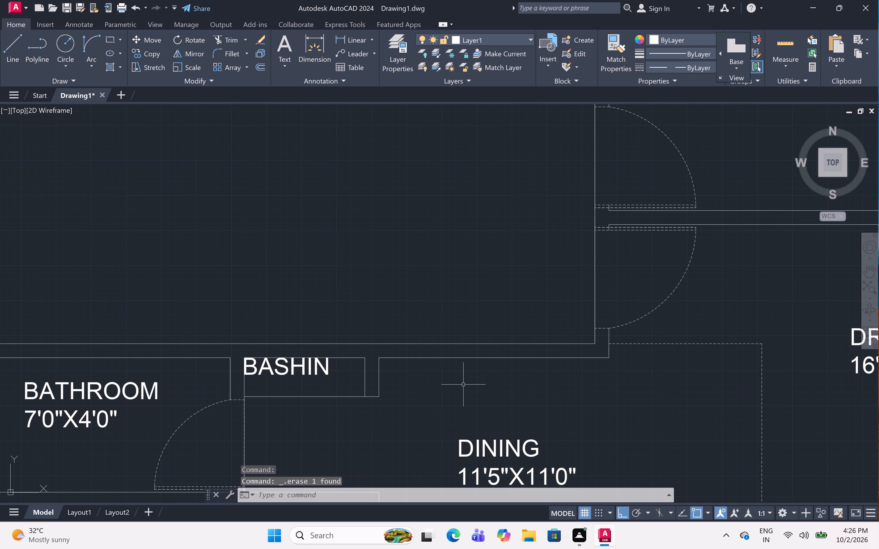
In the unlabelled central room, draw a line 3' along the upper wall from the window-side corner, then straight across to the opposite wall.
scroll(523, 353, "down", 2)
scroll(523, 353, "up", 3)
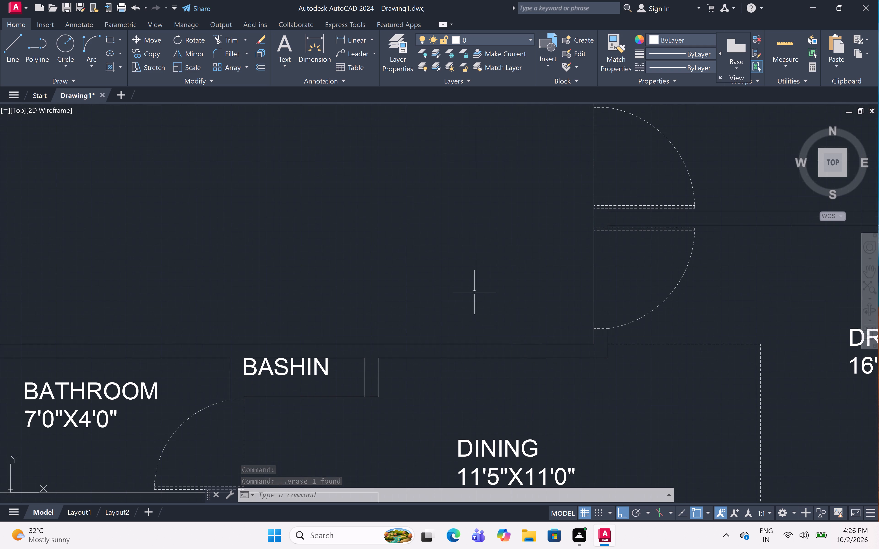
scroll(469, 293, "down", 4)
scroll(469, 293, "up", 1)
scroll(469, 293, "down", 1)
scroll(468, 293, "up", 2)
middle_click(468, 293)
middle_click(468, 293)
middle_click_drag(471, 296, 483, 316)
scroll(480, 313, "down", 1)
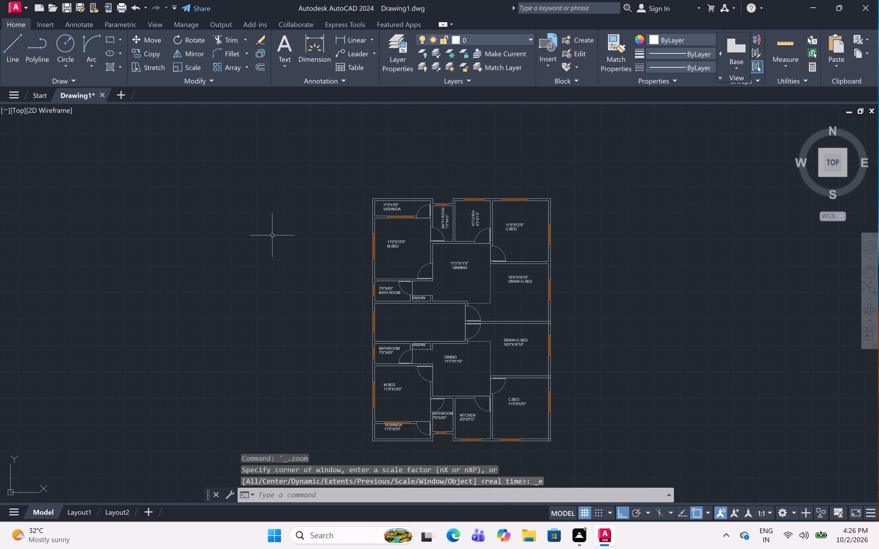
scroll(398, 325, "up", 1)
scroll(398, 325, "down", 1)
scroll(398, 325, "up", 3)
scroll(398, 325, "down", 2)
scroll(398, 325, "up", 1)
scroll(398, 325, "down", 1)
scroll(398, 325, "up", 2)
scroll(398, 325, "down", 1)
scroll(398, 325, "up", 1)
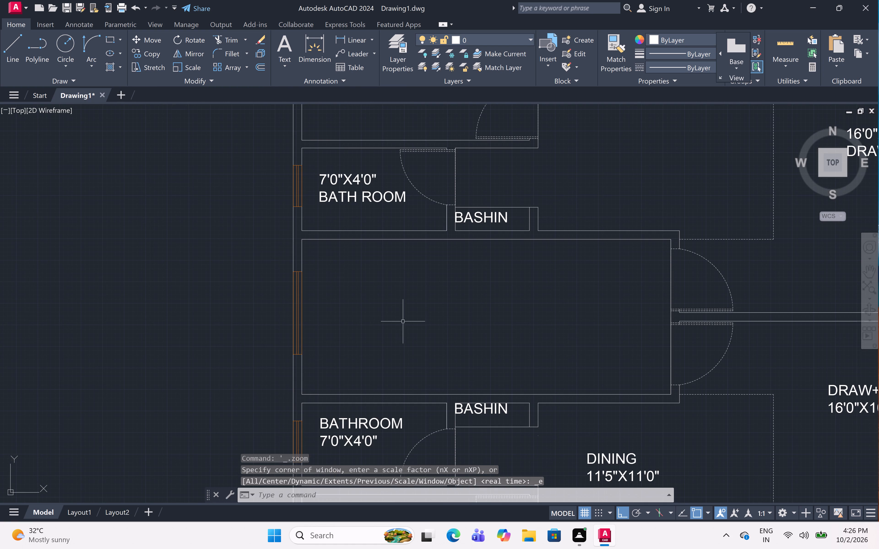
key("l")
key("space")
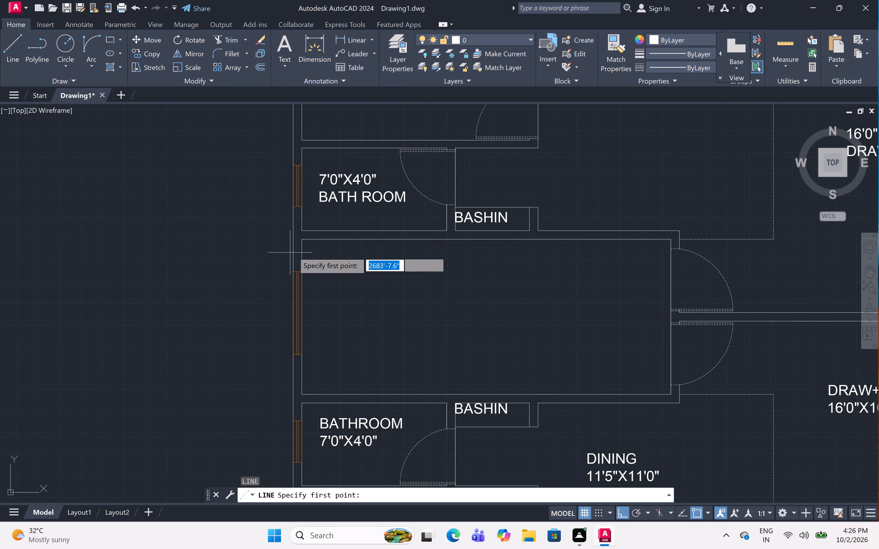
left_click(304, 242)
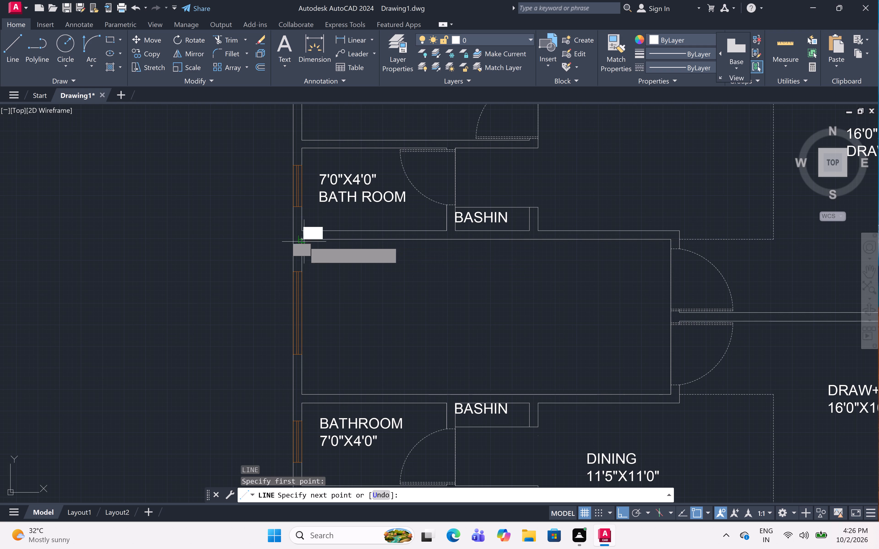
key("3")
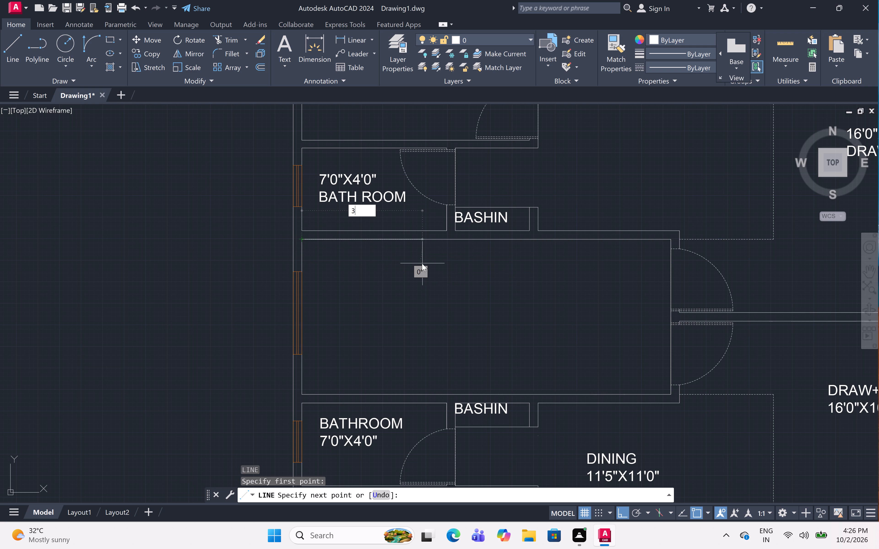
type("'")
key("space")
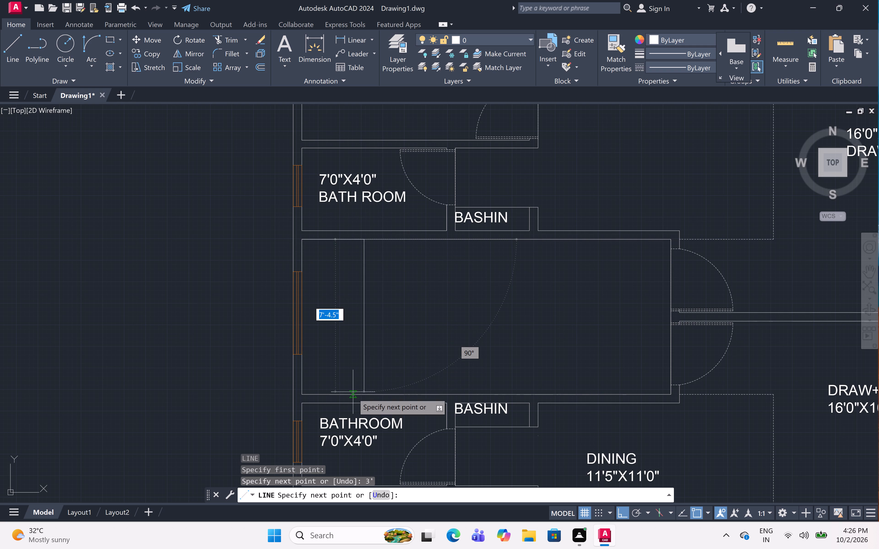
left_click_drag(365, 394, 375, 393)
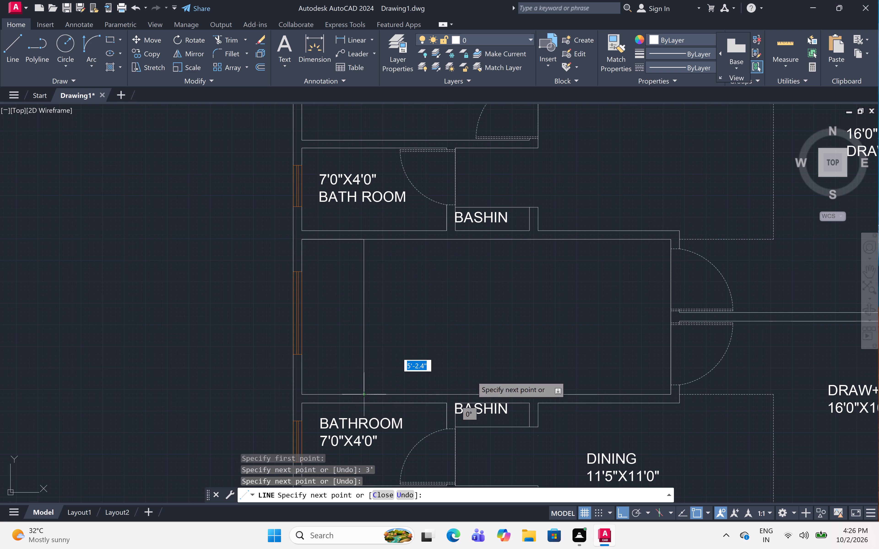
key("Escape")
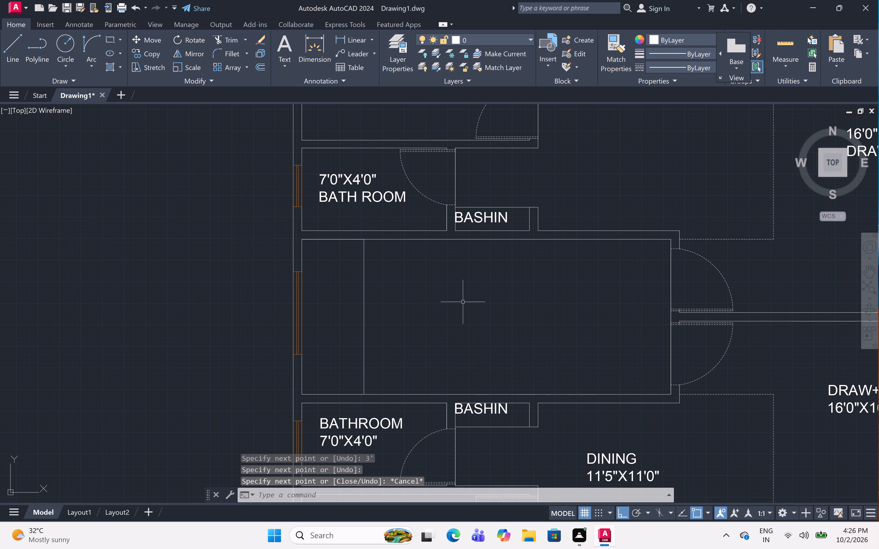
Offset the cross line in the central room toward the door side in successive 10" spacings, making 13 parallel copies.
key("o")
type("FF 10\"")
key("space")
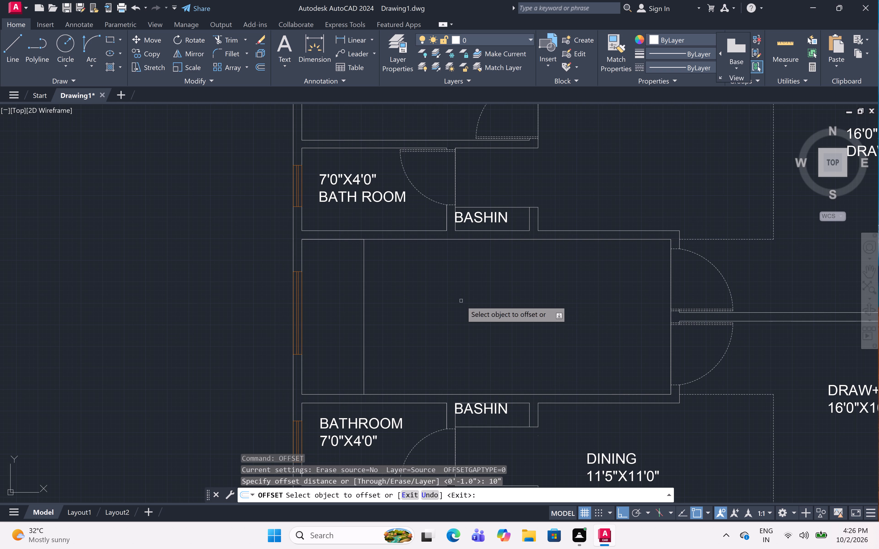
left_click(364, 325)
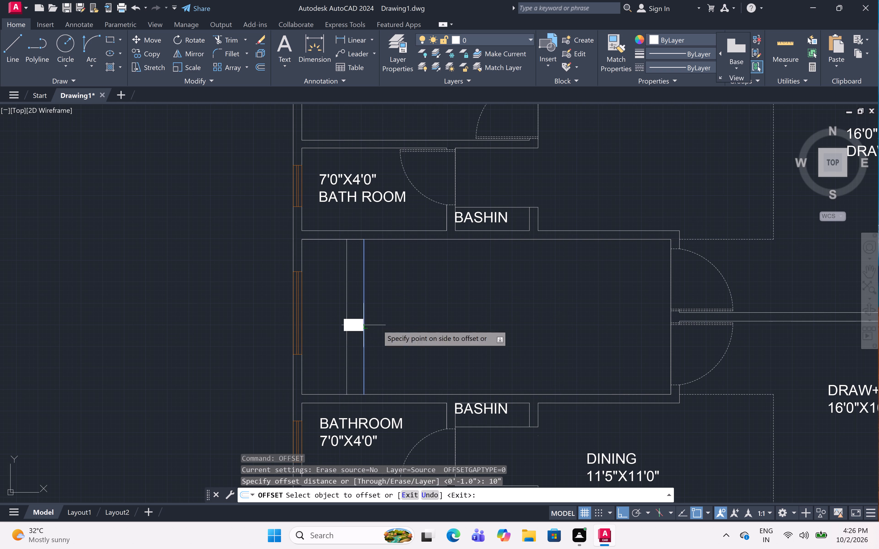
left_click(411, 325)
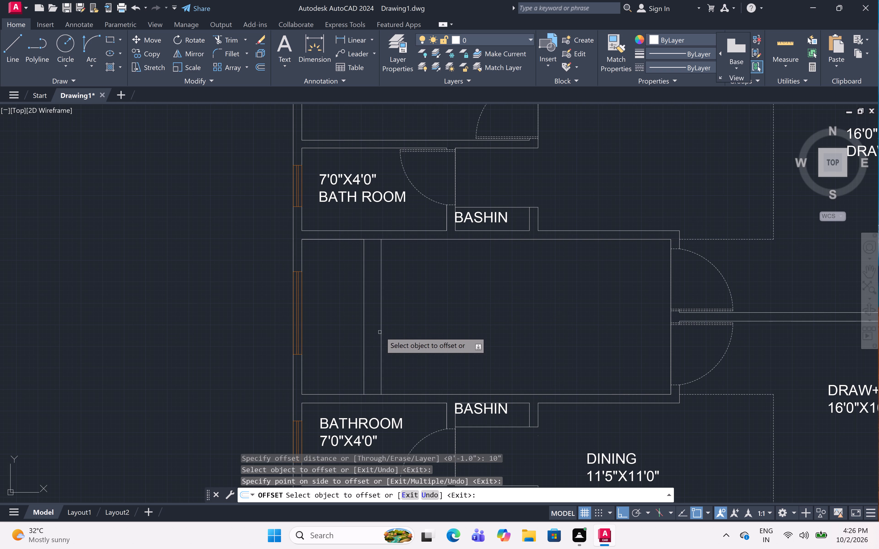
left_click(381, 331)
left_click(451, 332)
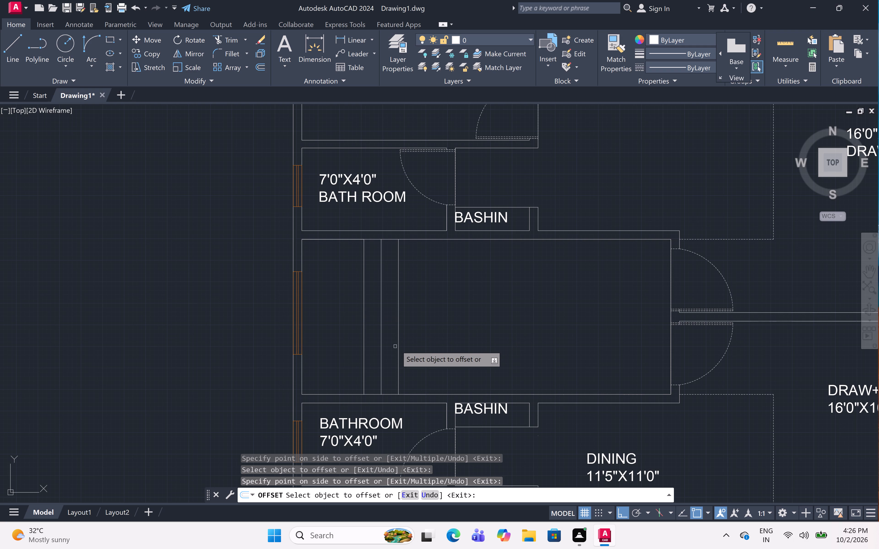
left_click(397, 344)
left_click(424, 344)
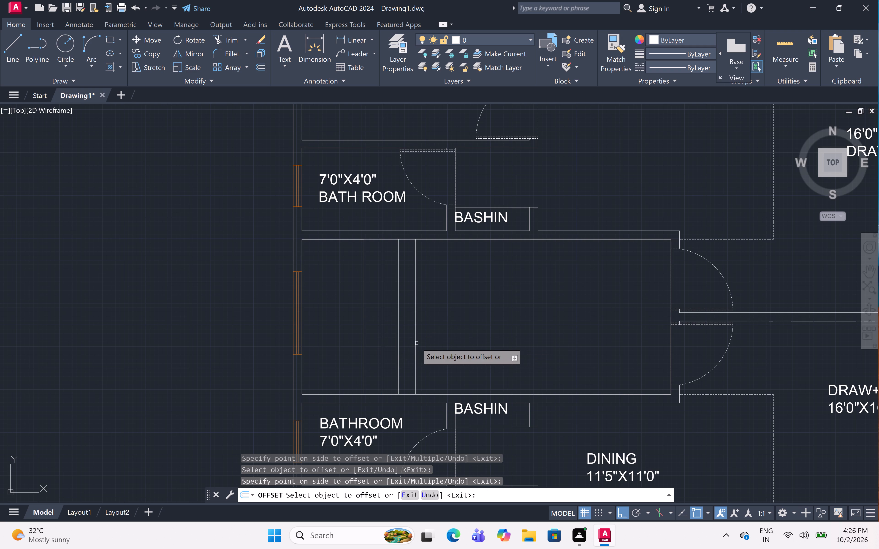
left_click(416, 343)
left_click_drag(466, 344, 463, 345)
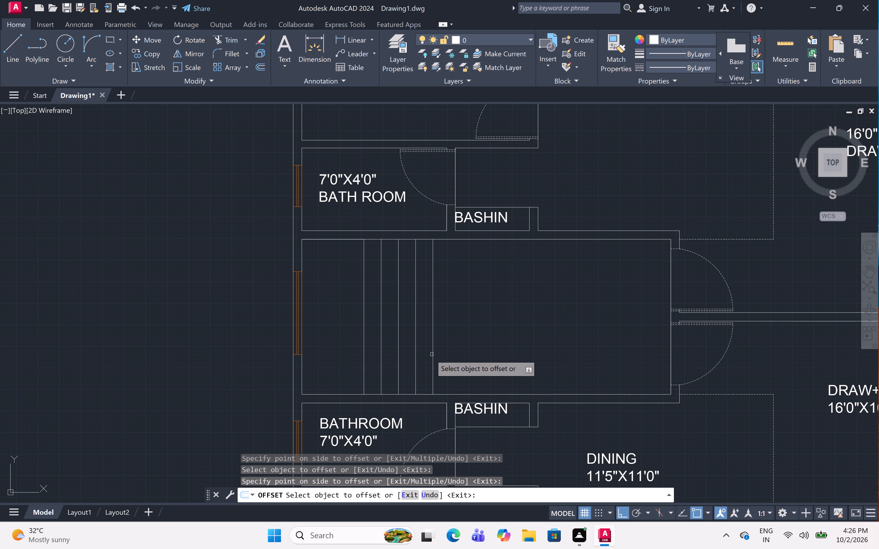
left_click(432, 353)
left_click_drag(469, 347, 465, 347)
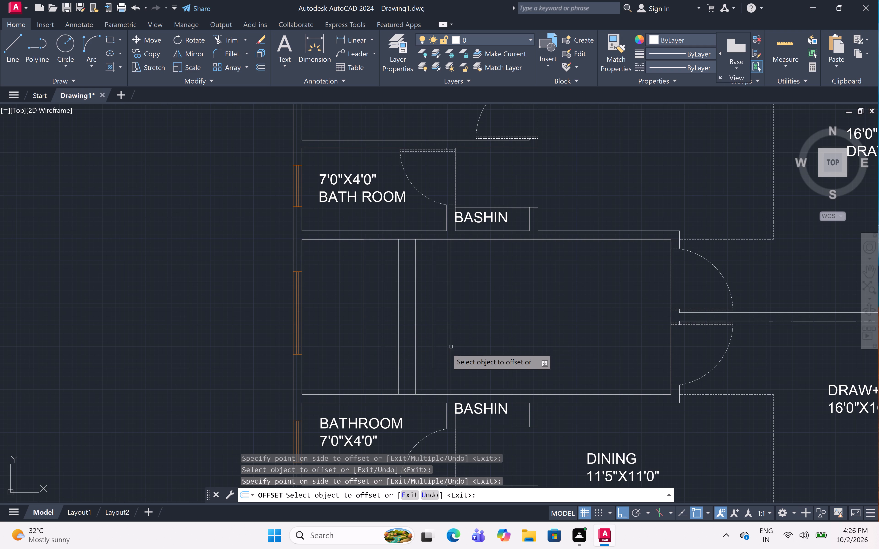
left_click_drag(446, 348, 449, 348)
left_click(450, 349)
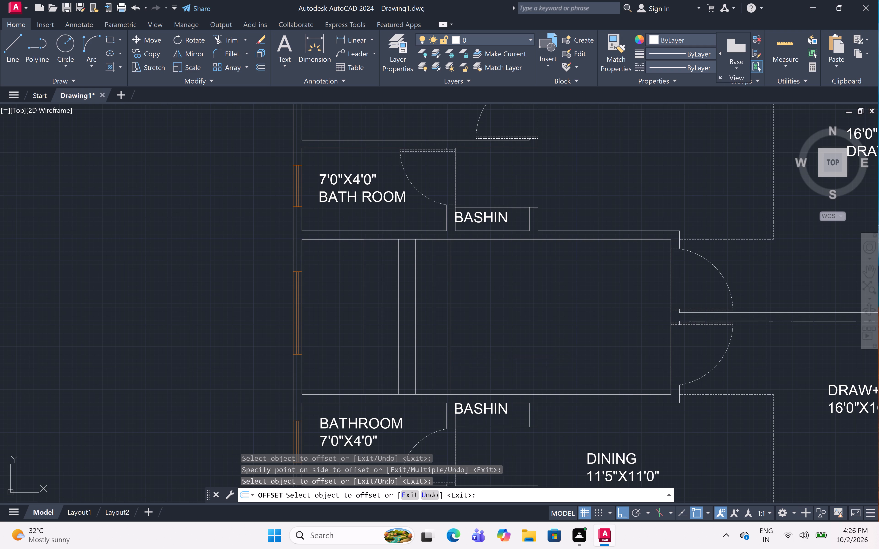
left_click_drag(490, 349, 478, 350)
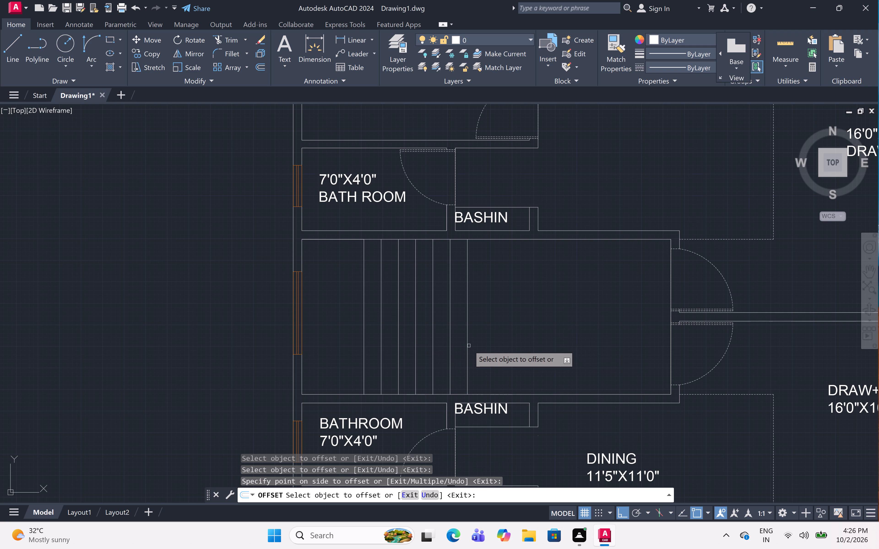
left_click(469, 346)
left_click_drag(525, 346, 520, 346)
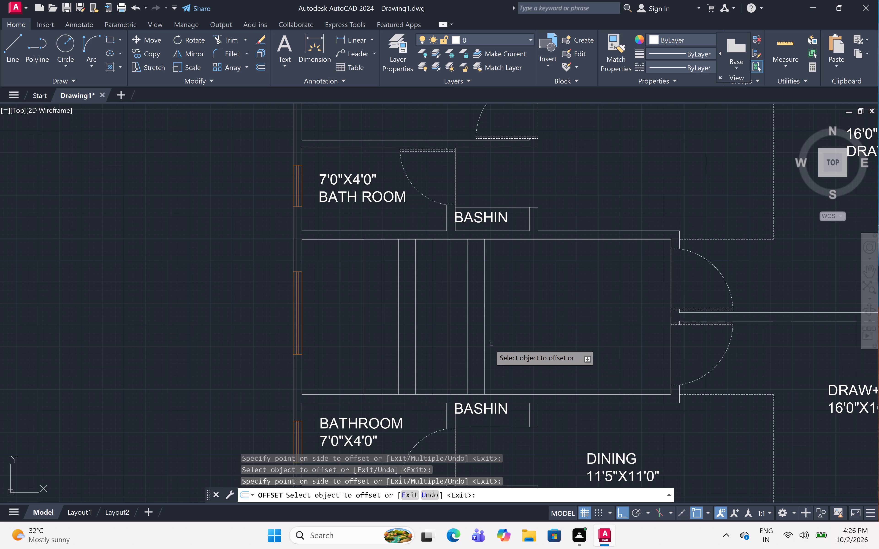
left_click(484, 351)
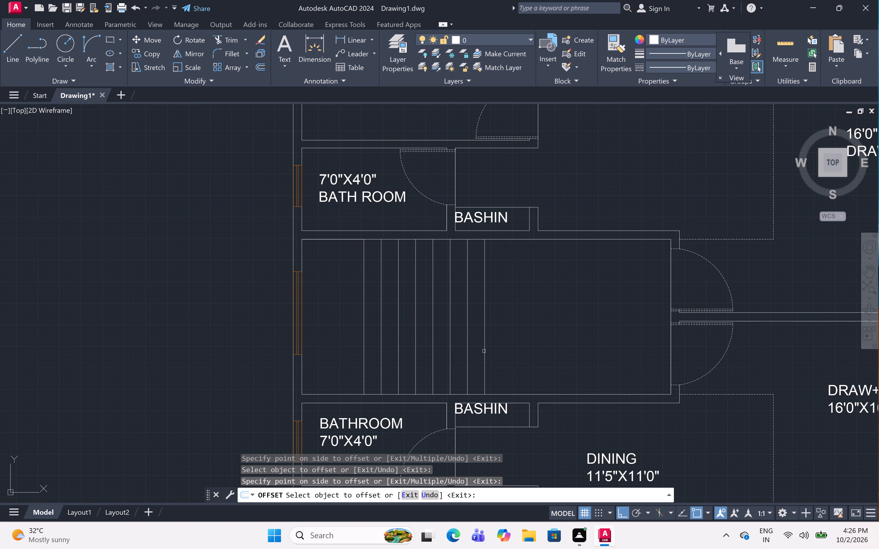
left_click(530, 357)
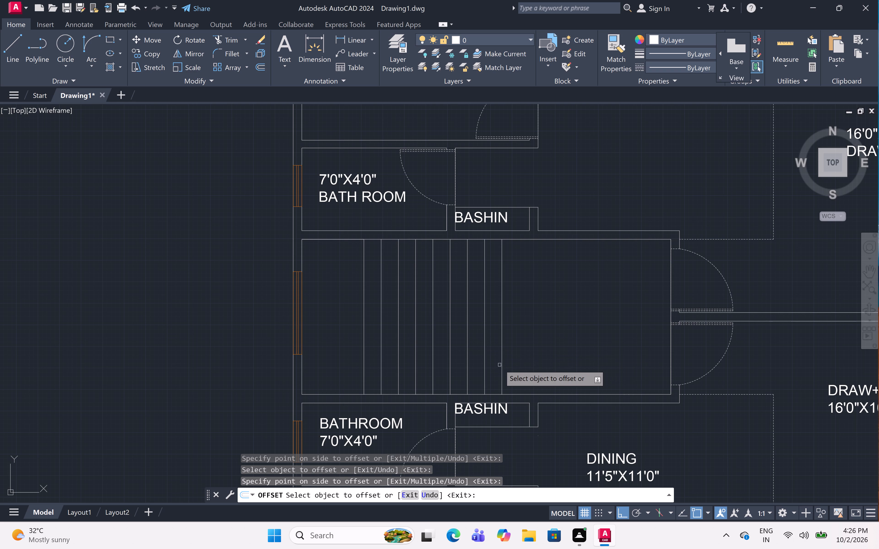
left_click(502, 364)
left_click(551, 367)
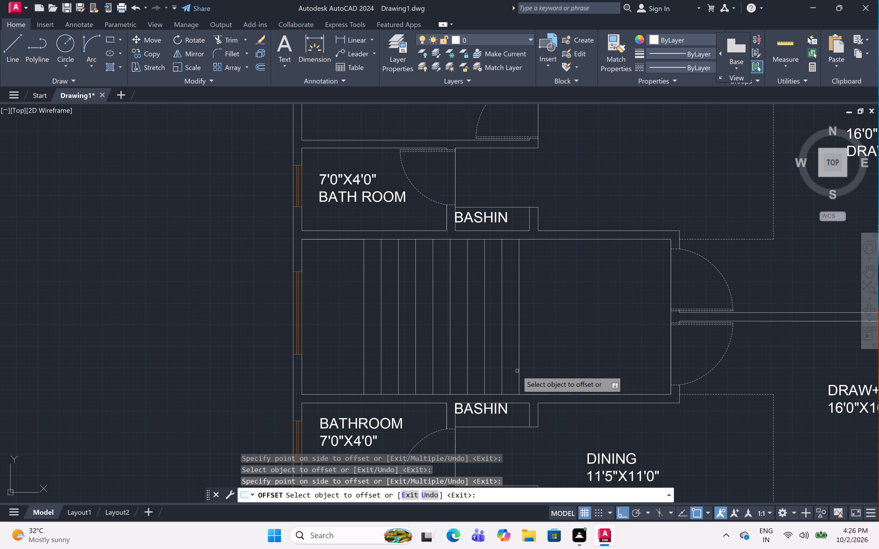
left_click(520, 370)
left_click_drag(571, 369, 567, 369)
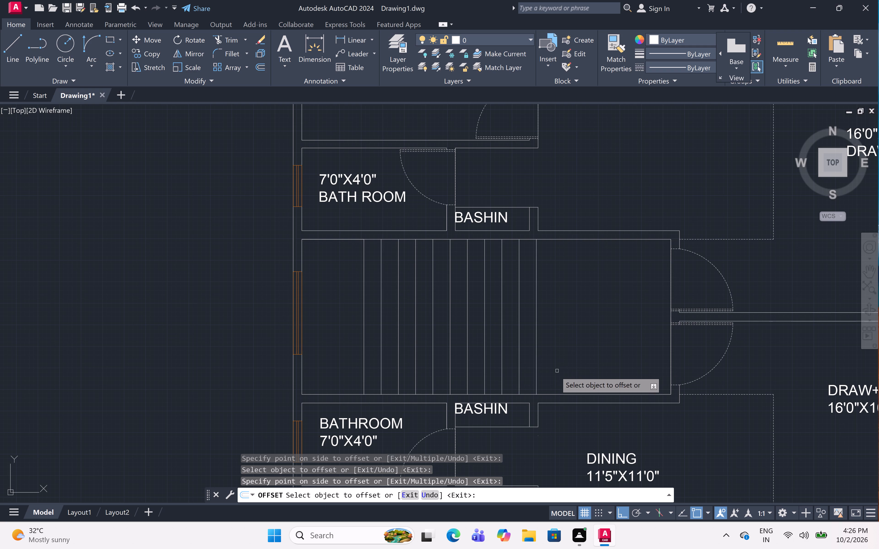
left_click(536, 376)
left_click(593, 376)
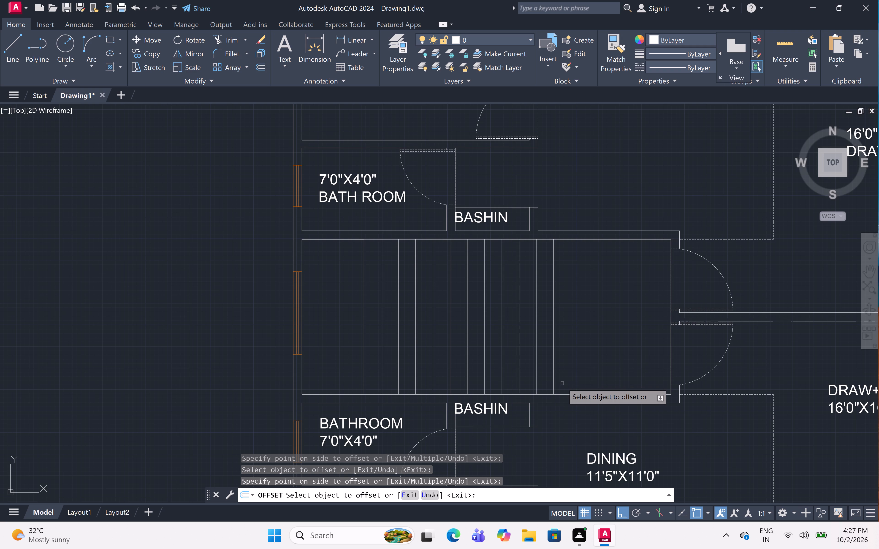
left_click(551, 360)
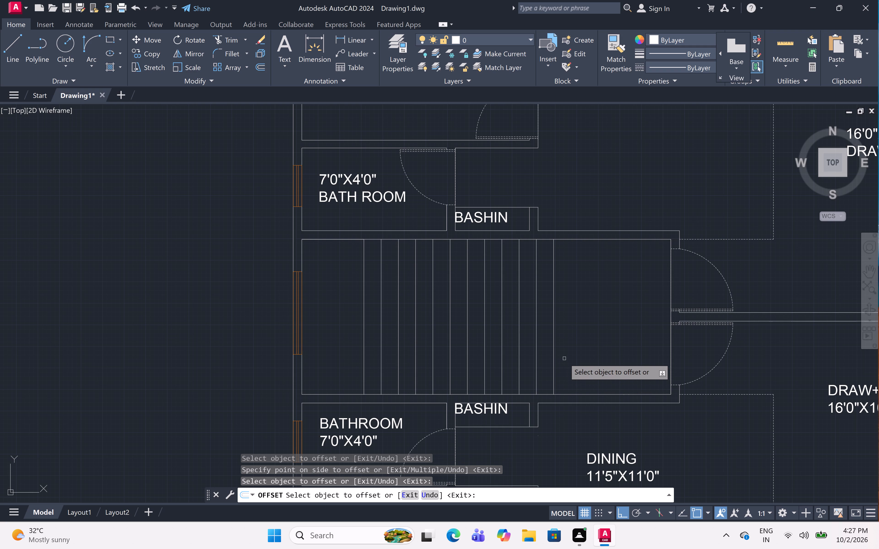
left_click(553, 358)
left_click_drag(604, 358, 600, 357)
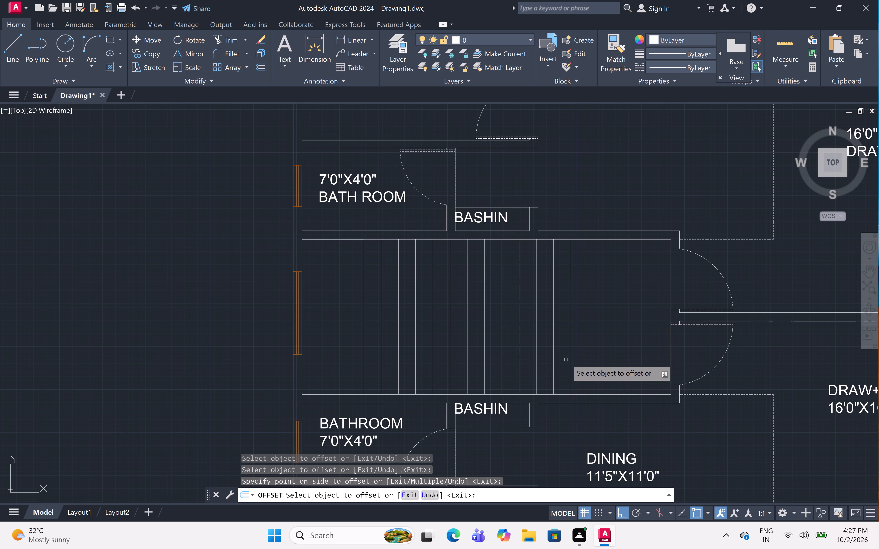
left_click_drag(572, 355, 575, 355)
left_click(642, 364)
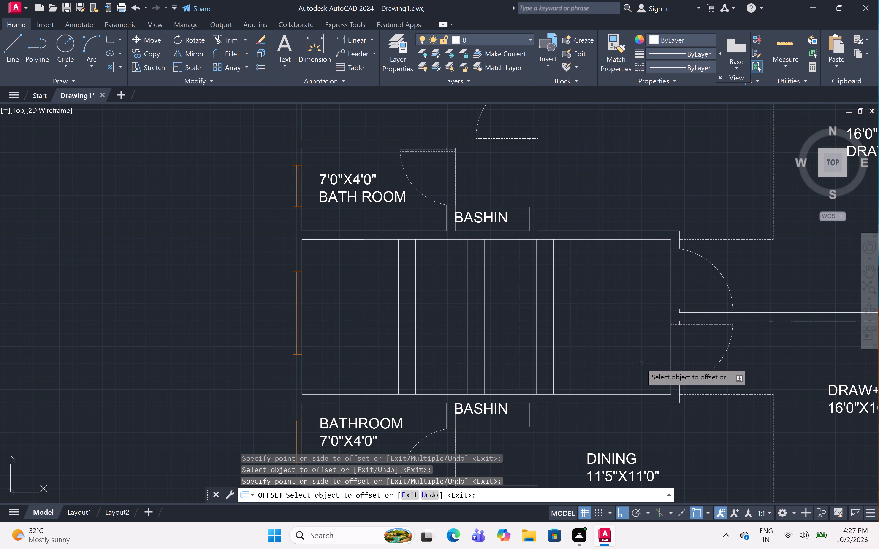
key("Escape")
Draw a straight centre line from the midpoint of the parallel line nearest the doors to the first one nearest the window.
type("L")
key("space")
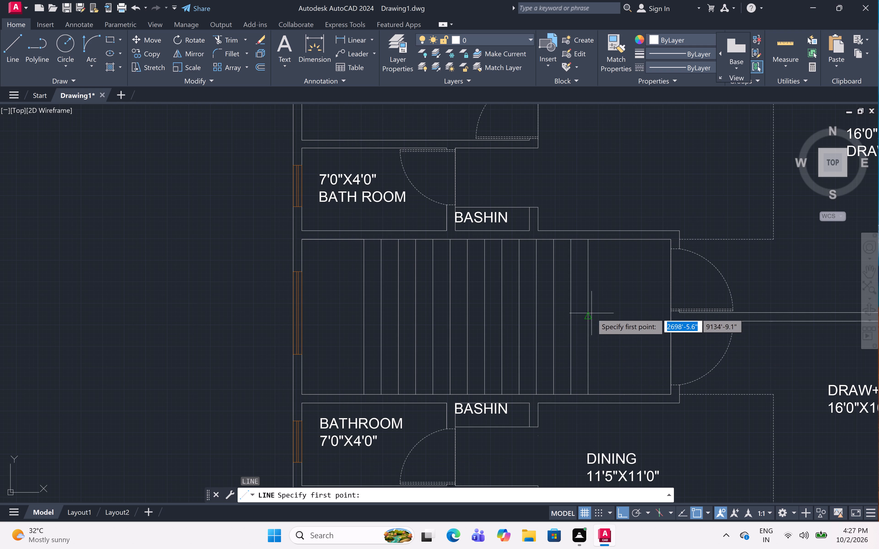
left_click(586, 316)
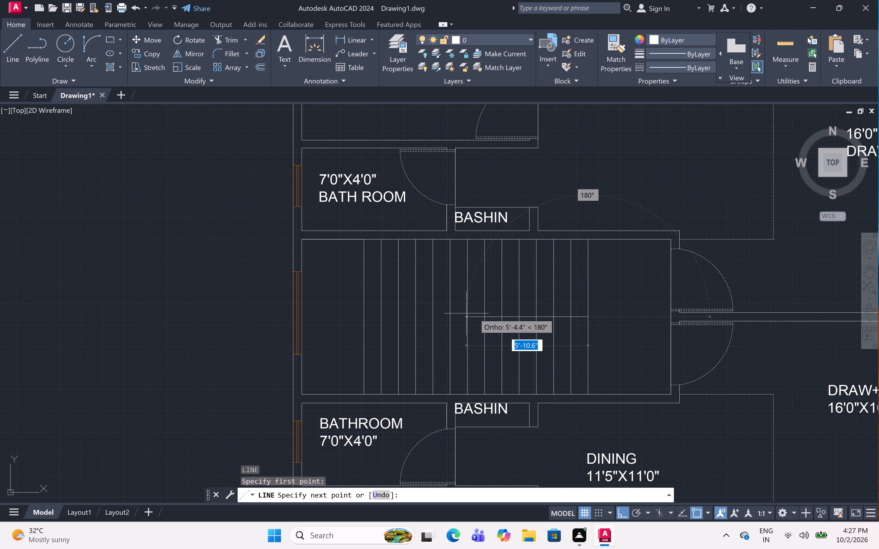
left_click(361, 318)
key("Escape")
Offset the centre line across the parallel lines by 2" to both its upper and lower sides.
key("o")
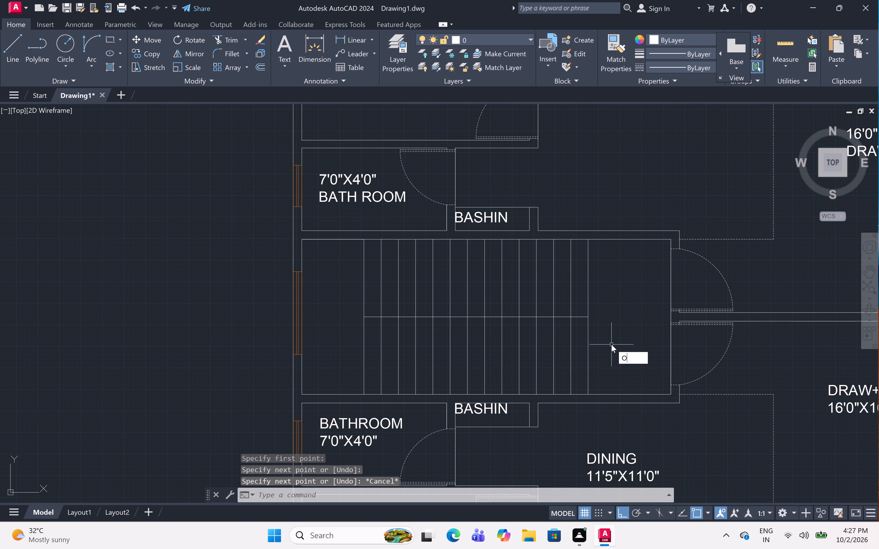
key("f")
type("F")
key("space")
key("2")
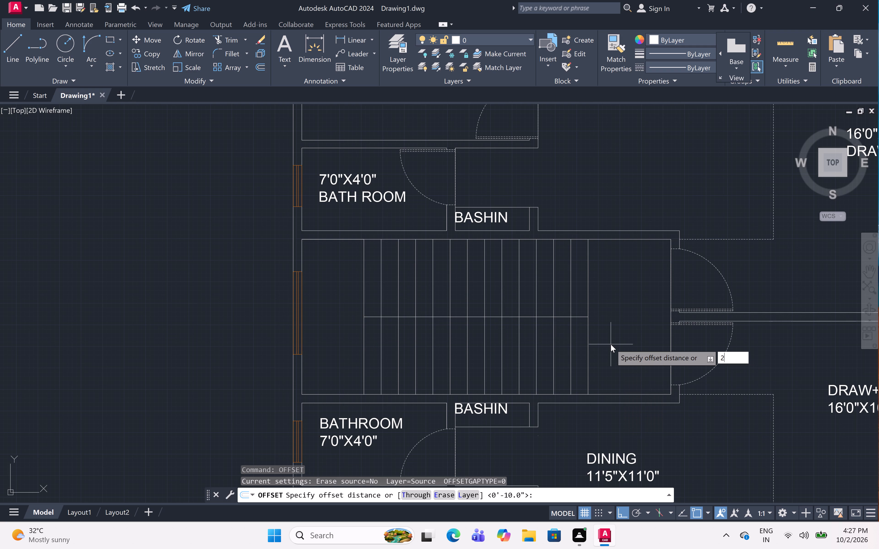
type("\"")
key("space")
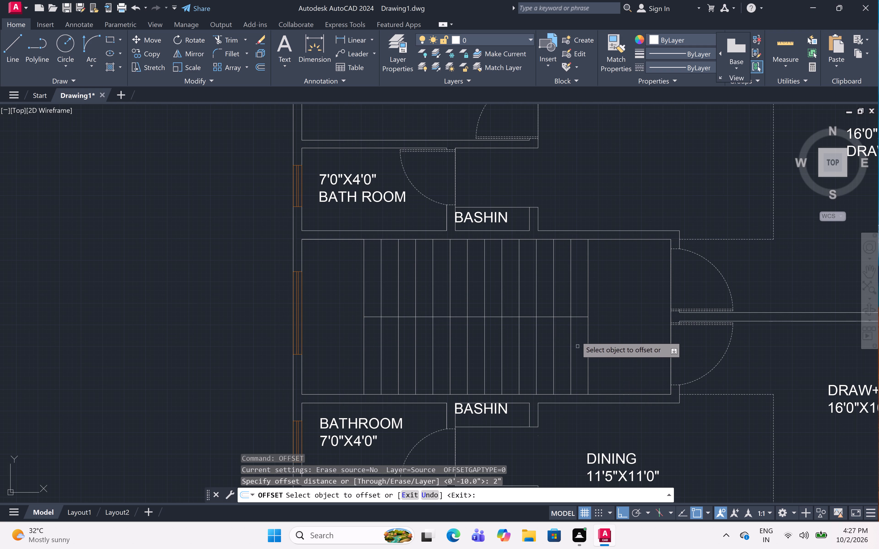
left_click(539, 316)
left_click(538, 293)
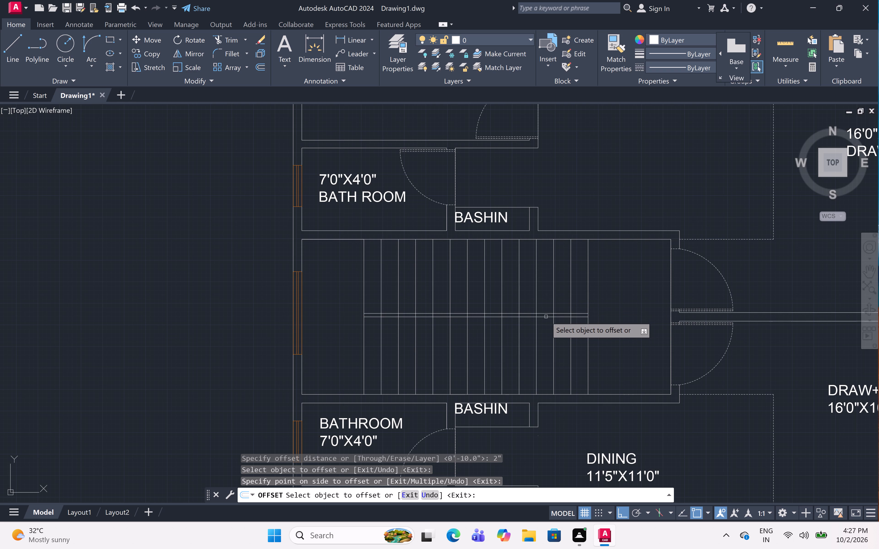
left_click(546, 317)
left_click(546, 345)
key("Escape")
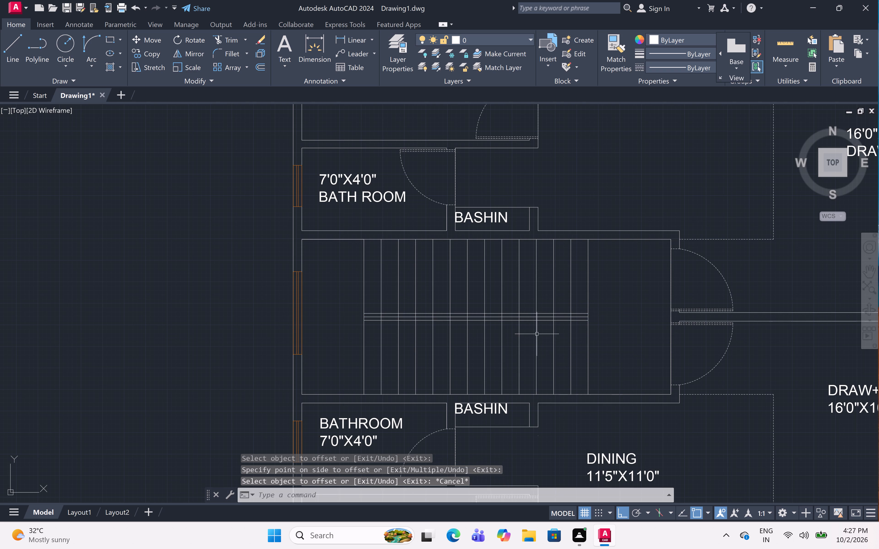
Trim away every segment of the original centre line between the two divider lines across the stair treads.
scroll(501, 311, "up", 1)
scroll(501, 311, "down", 2)
scroll(501, 311, "up", 4)
key("y")
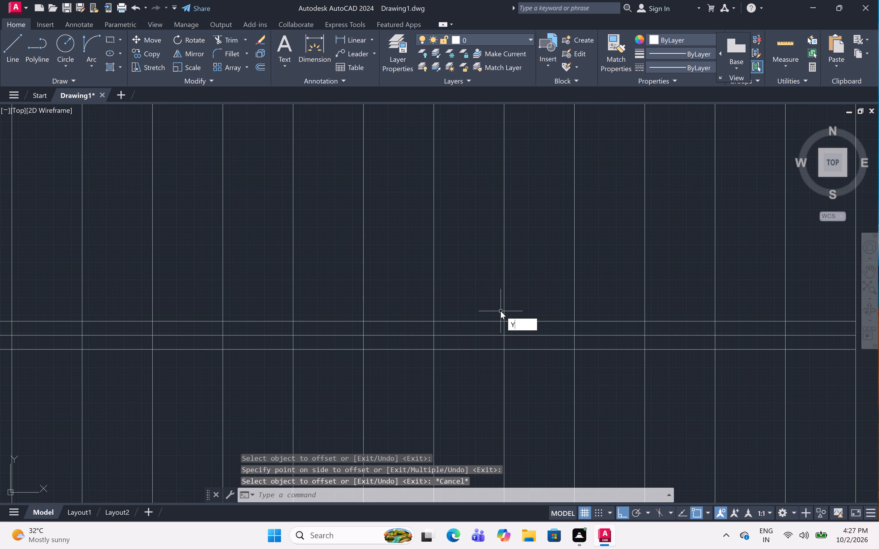
key("BackSpace")
type("TR")
key("space")
scroll(458, 328, "down", 1)
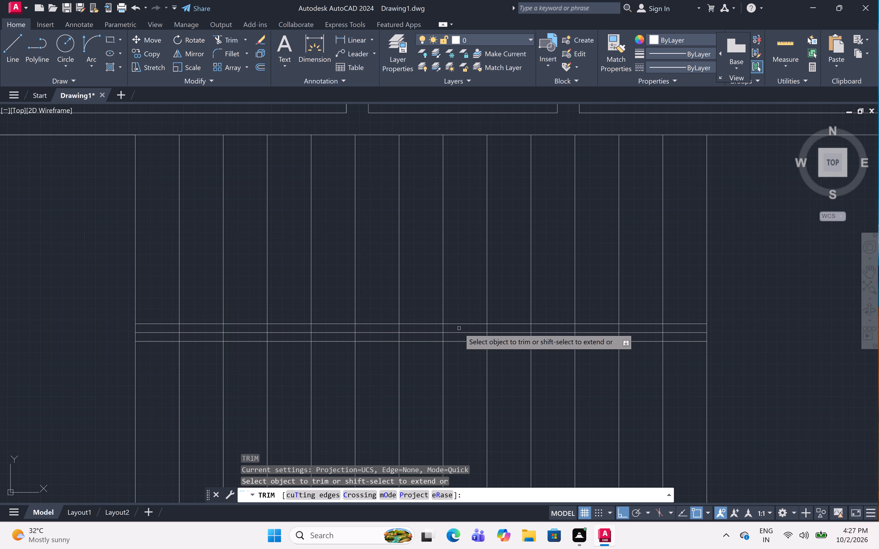
left_click(398, 331)
left_click_drag(408, 334, 410, 334)
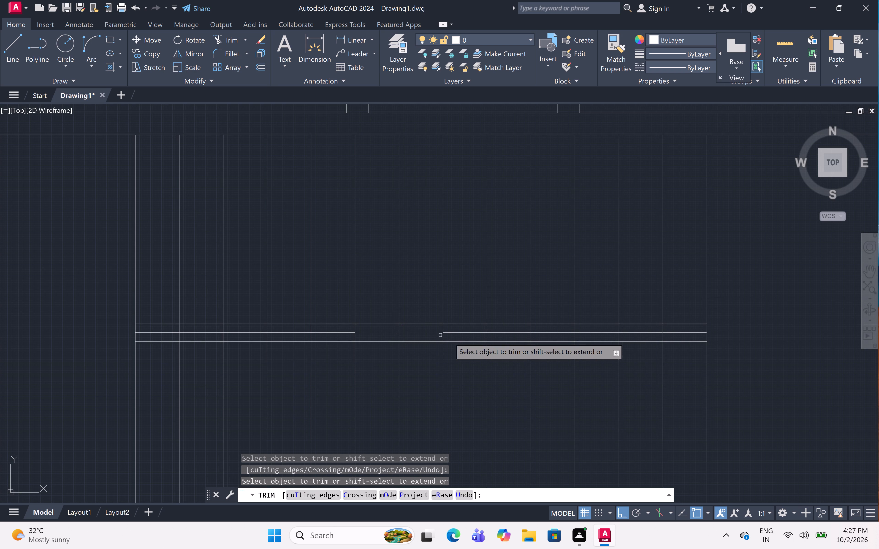
left_click(462, 333)
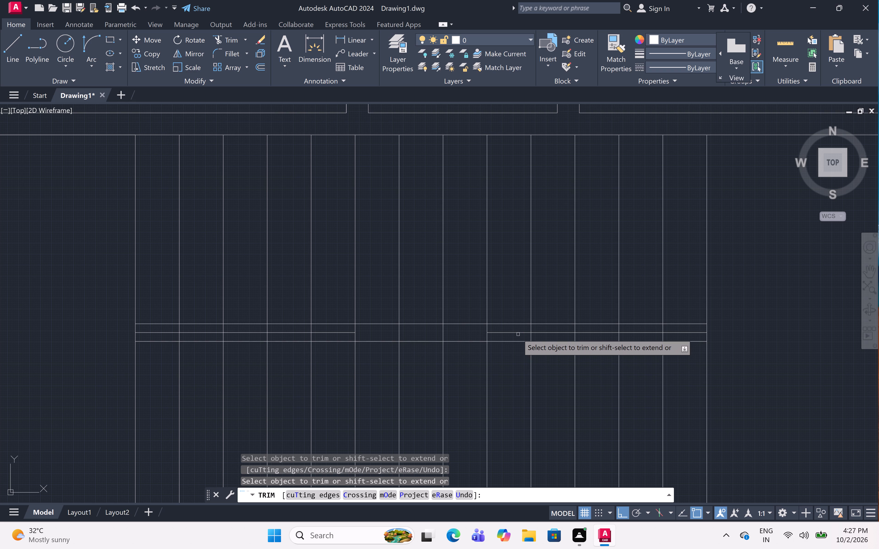
left_click(517, 333)
left_click(544, 333)
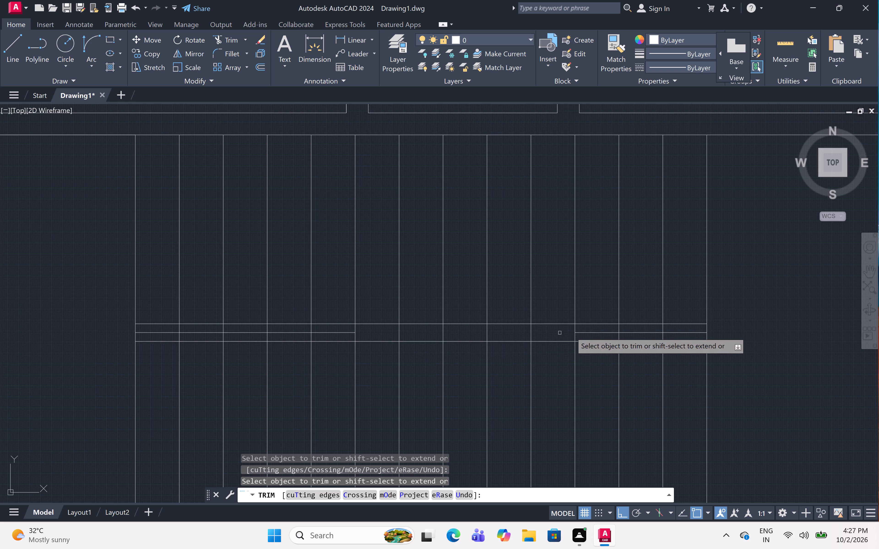
left_click(580, 333)
left_click(629, 334)
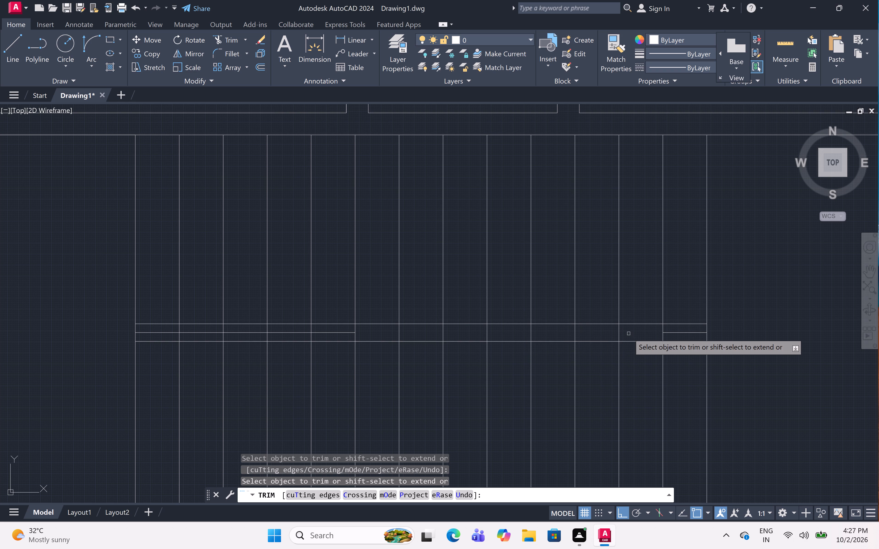
left_click(671, 332)
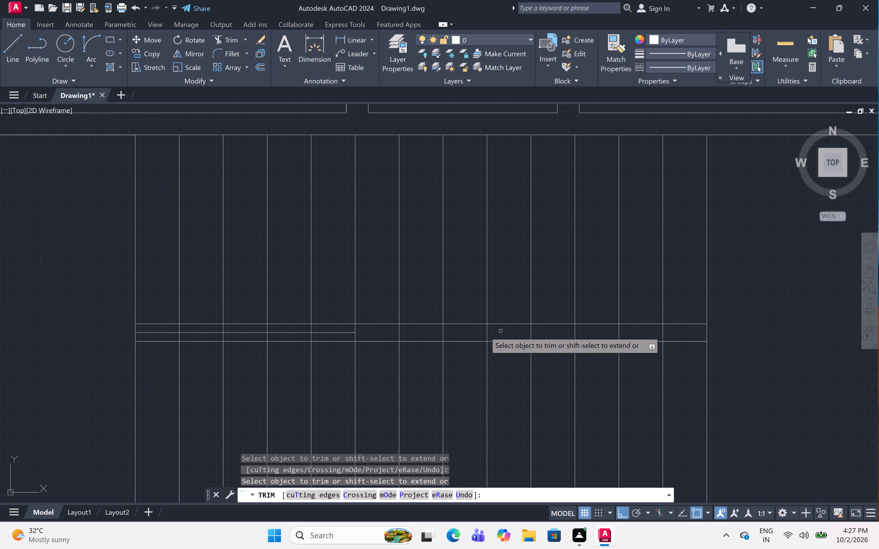
left_click(340, 334)
left_click(300, 333)
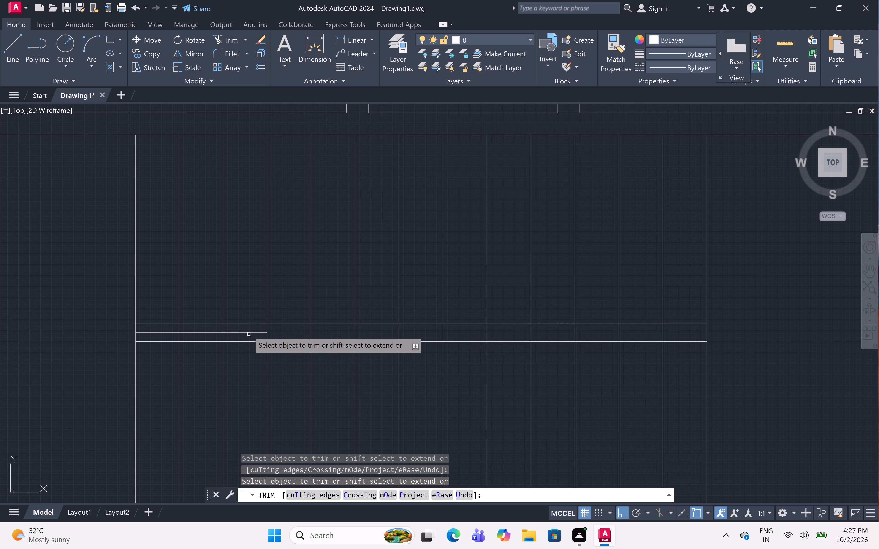
left_click(248, 331)
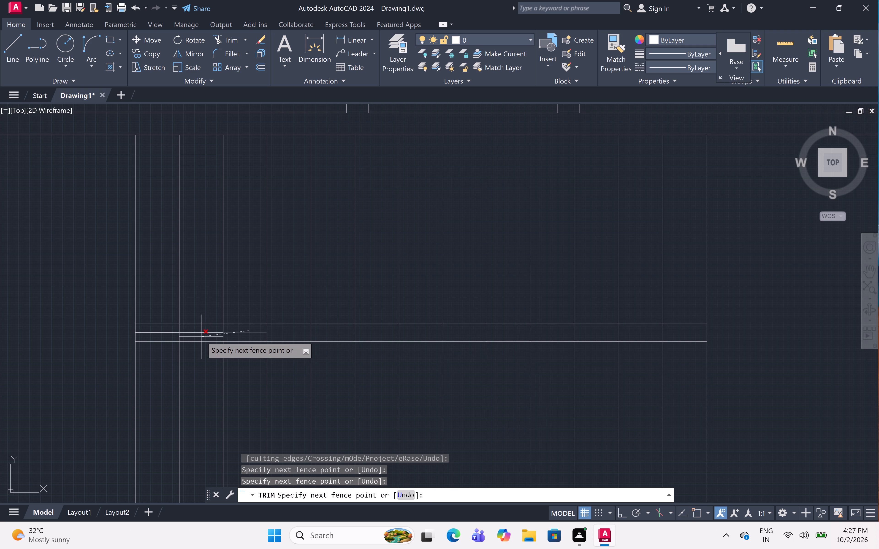
left_click(201, 337)
left_click(203, 332)
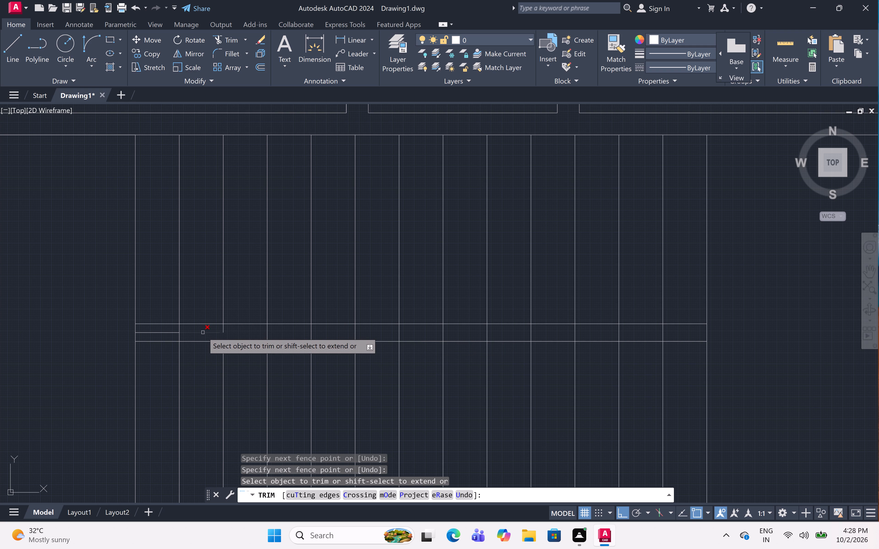
left_click(169, 334)
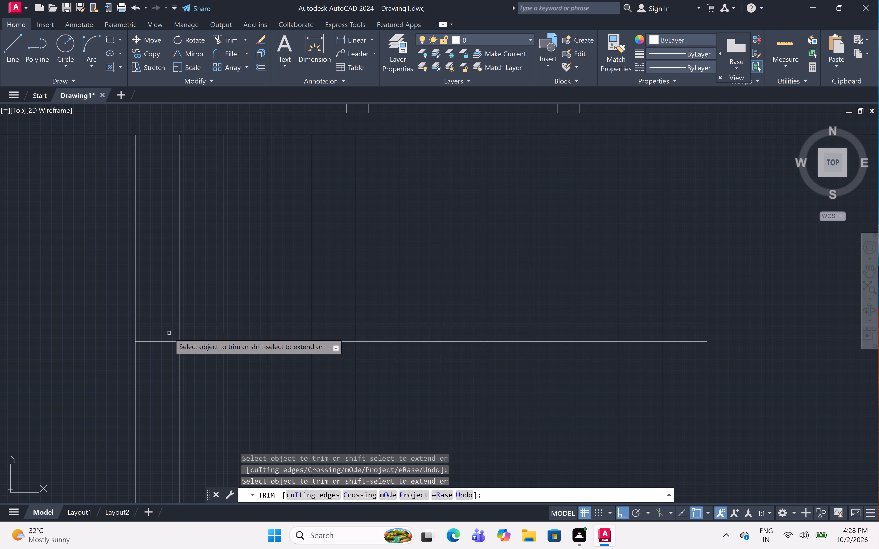
Trim the inner tread lines out of the gap between the two divider lines, including the leftover stub, keeping both end lines.
left_click(169, 333)
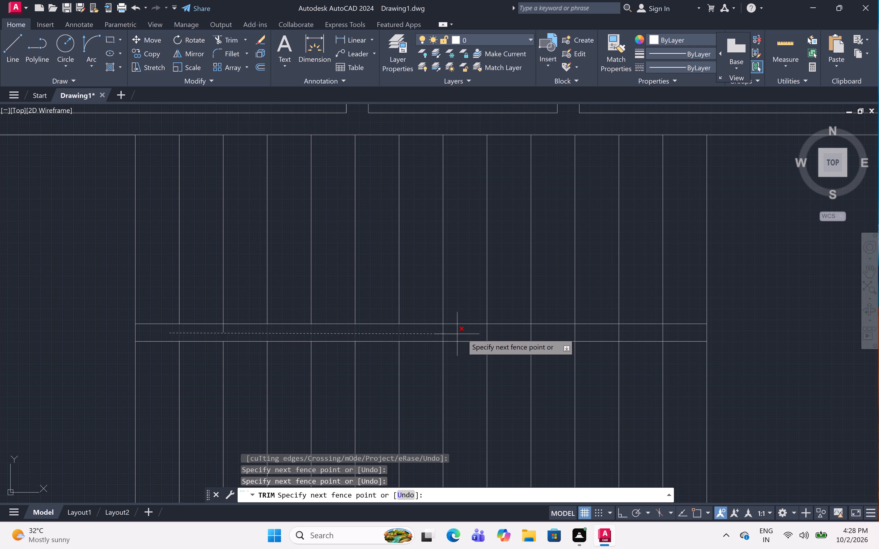
left_click(670, 335)
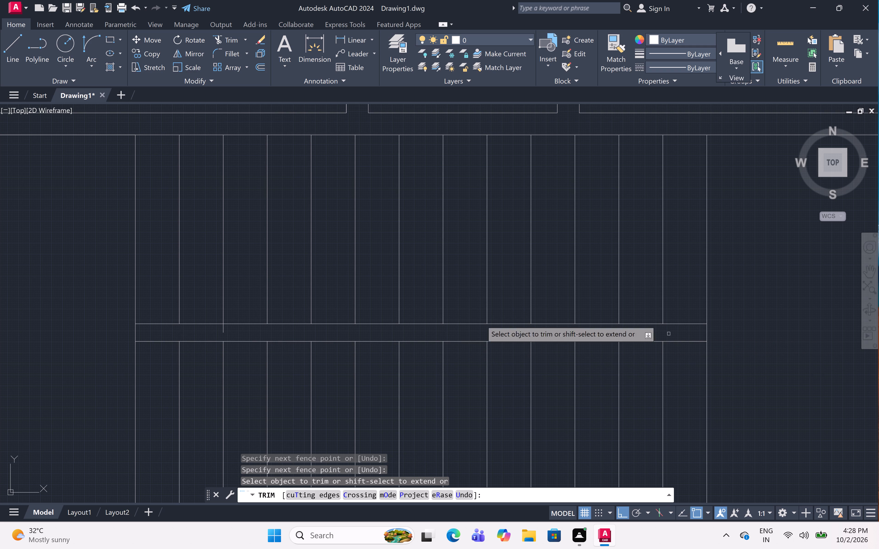
scroll(223, 330, "up", 5)
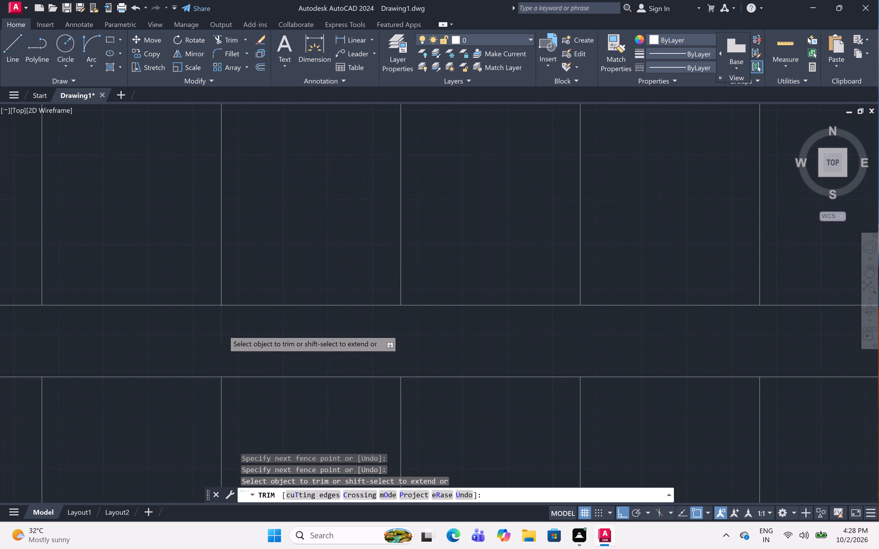
left_click(188, 328)
left_click(265, 330)
scroll(265, 330, "down", 6)
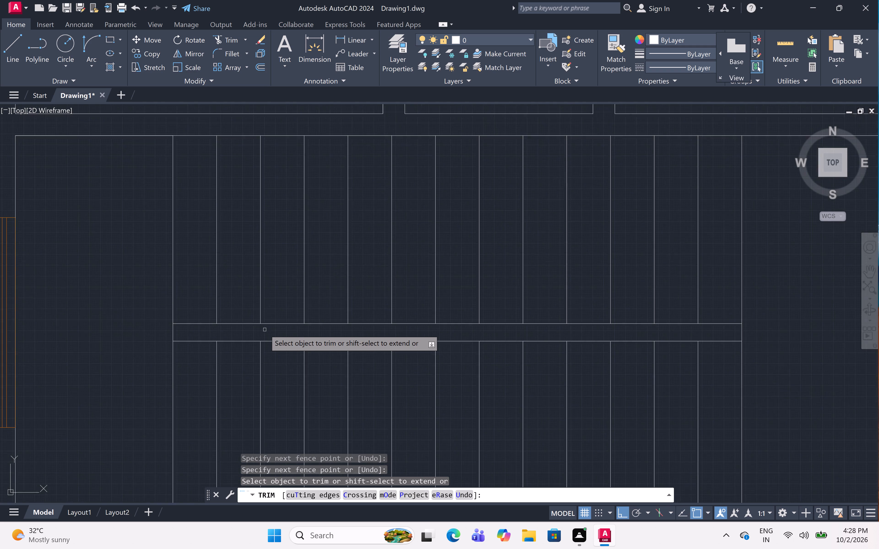
scroll(265, 330, "down", 2)
scroll(265, 330, "up", 1)
scroll(265, 329, "down", 2)
scroll(265, 328, "up", 2)
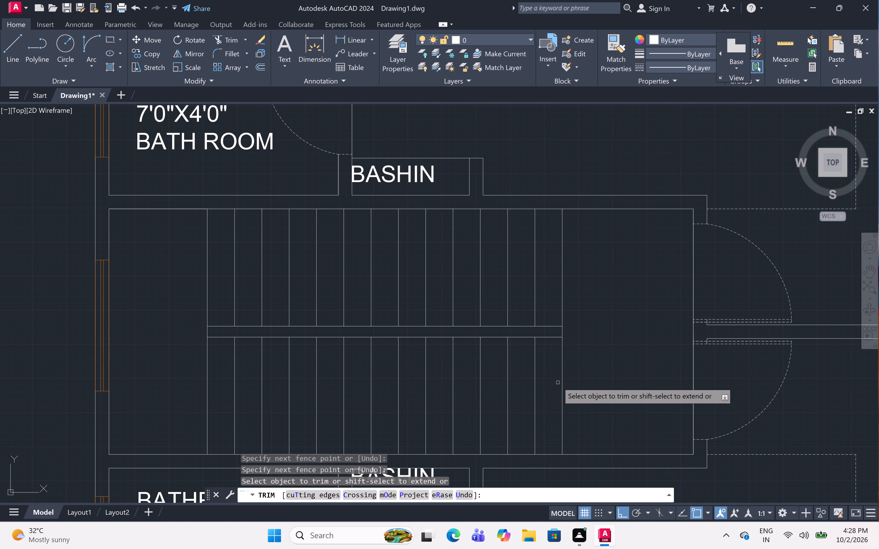
key("Escape")
Draw a U-shaped stair direction line from the door-side end of the lower flight, about 12'-9" to the landing, up, and back to the upper flight's fourth tread from the doors.
type("L")
key("space")
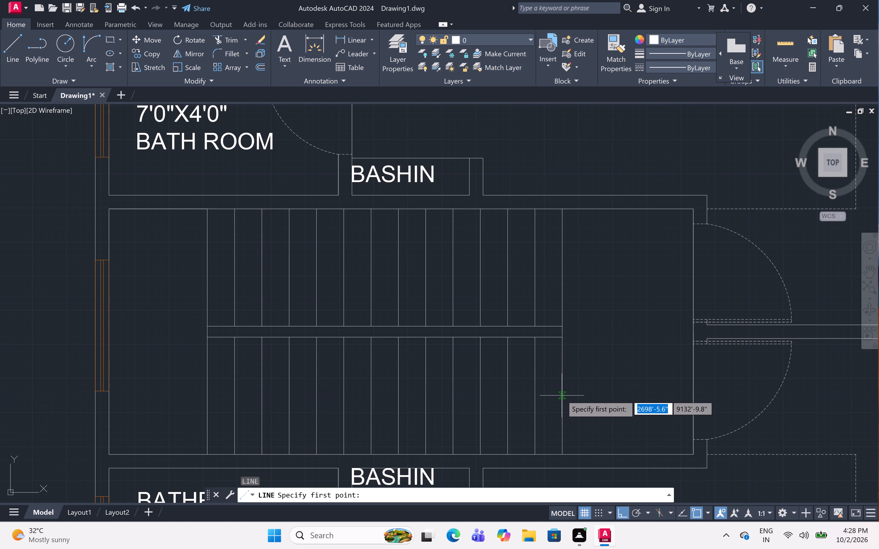
left_click_drag(562, 396, 555, 392)
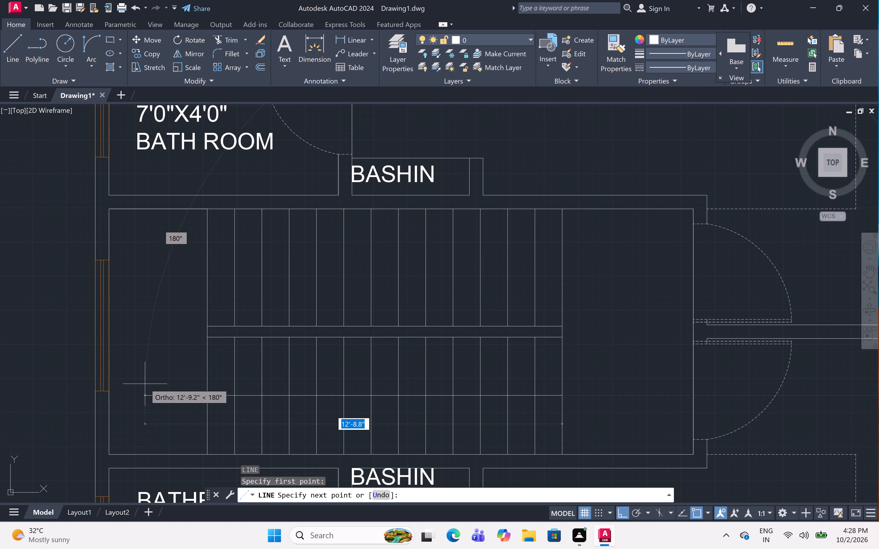
left_click_drag(145, 384, 145, 377)
left_click(151, 269)
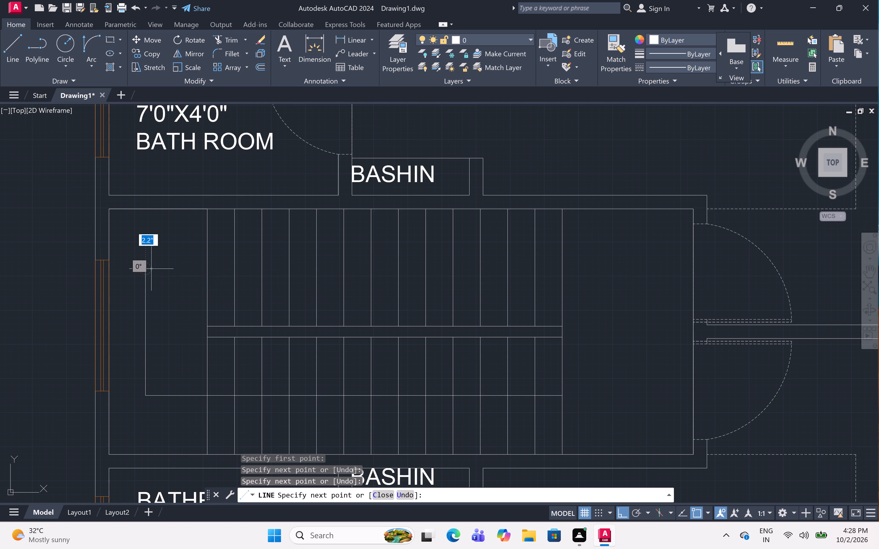
left_click(478, 270)
Draw a short diagonal line back and upward from the direction line's end as the first side of an arrowhead.
scroll(478, 269, "up", 5)
scroll(478, 269, "down", 1)
scroll(478, 269, "up", 3)
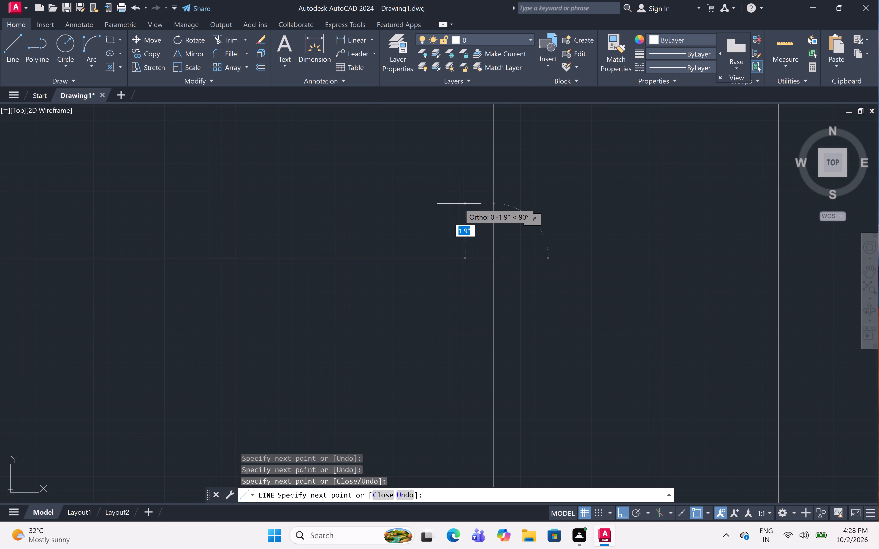
key("F8")
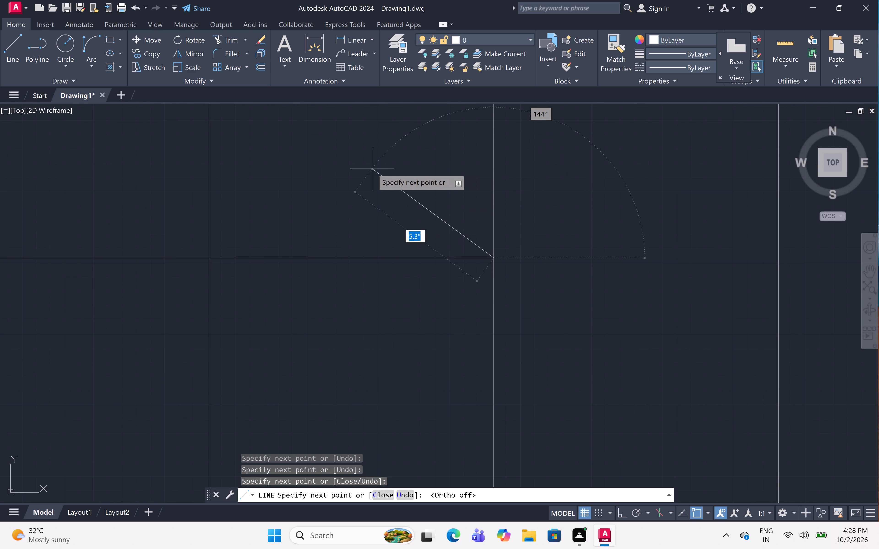
left_click(366, 151)
key("Escape")
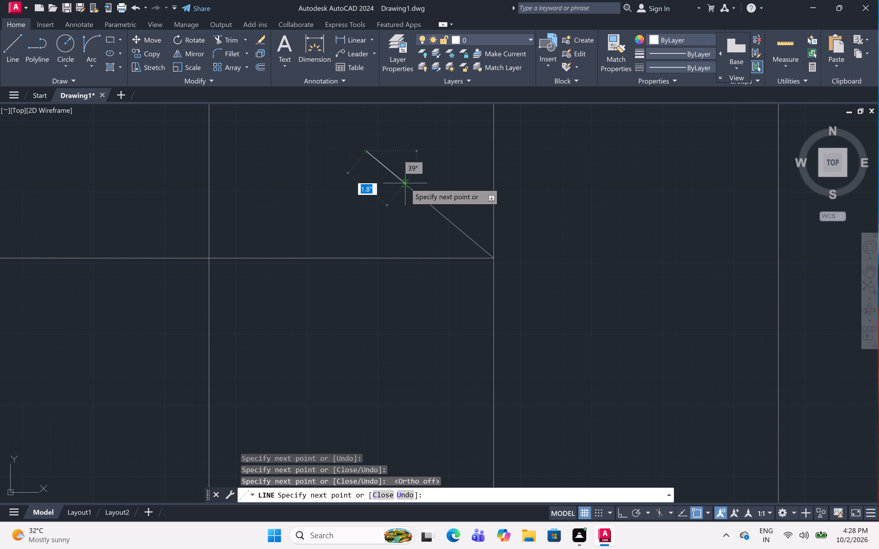
Mirror the arrowhead's diagonal line about the horizontal direction line, keeping the source line.
left_click(429, 156)
left_click(382, 197)
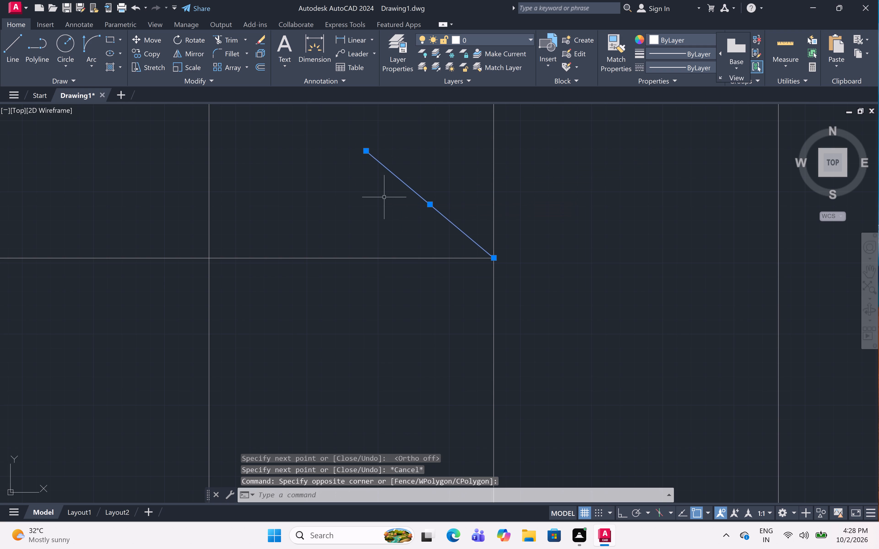
key("F8")
left_click(189, 53)
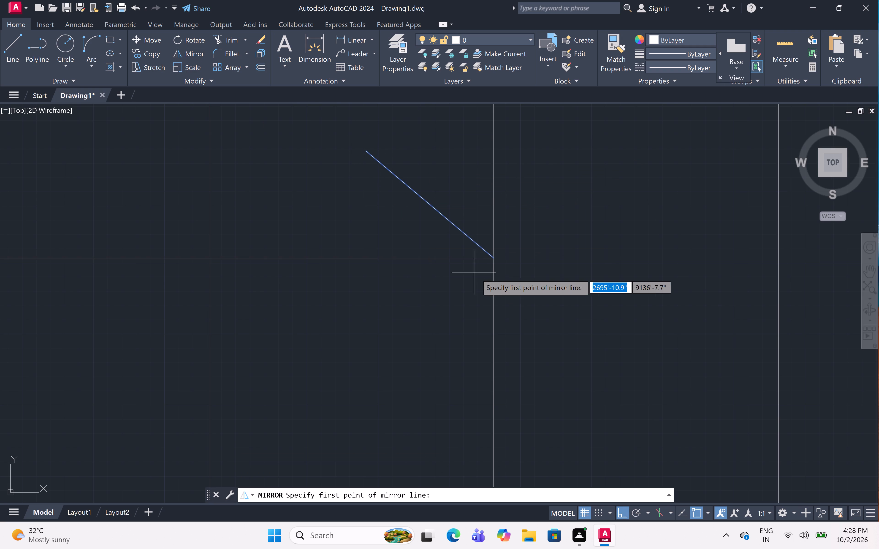
left_click(493, 256)
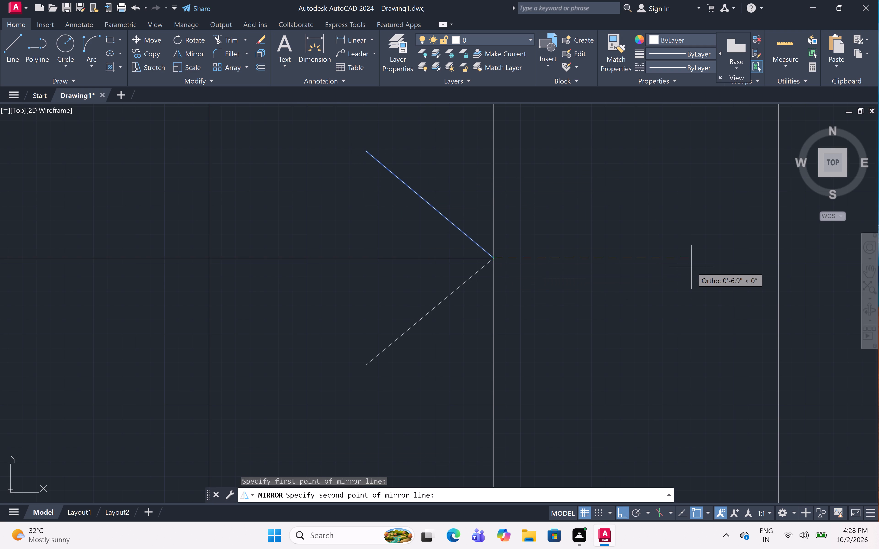
left_click(691, 267)
left_click_drag(706, 309, 691, 267)
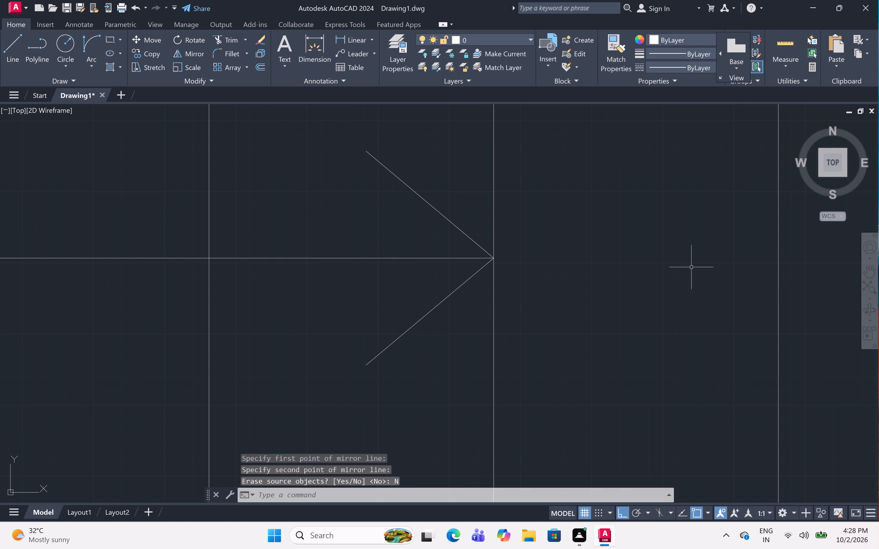
Close the arrowhead with a vertical line joining the free ends of its two diagonals.
type("L")
key("space")
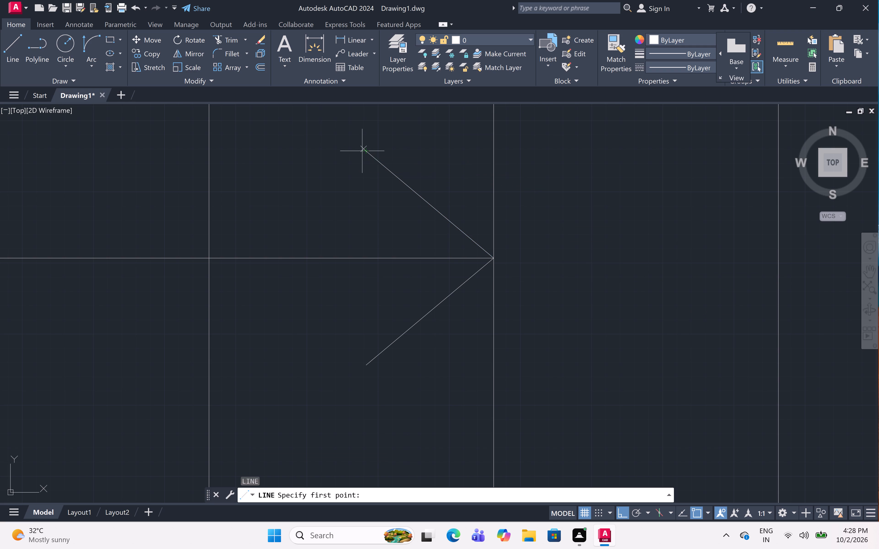
left_click(364, 152)
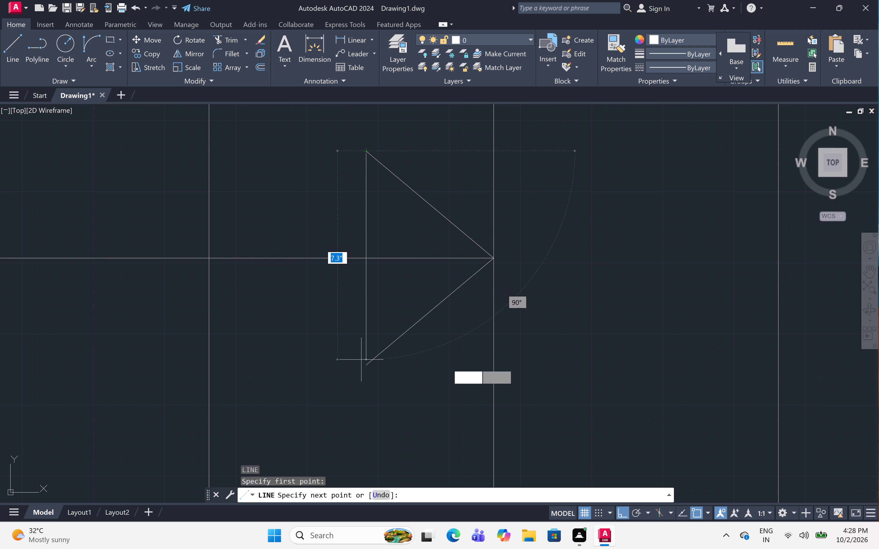
left_click_drag(361, 367, 365, 367)
key("Escape")
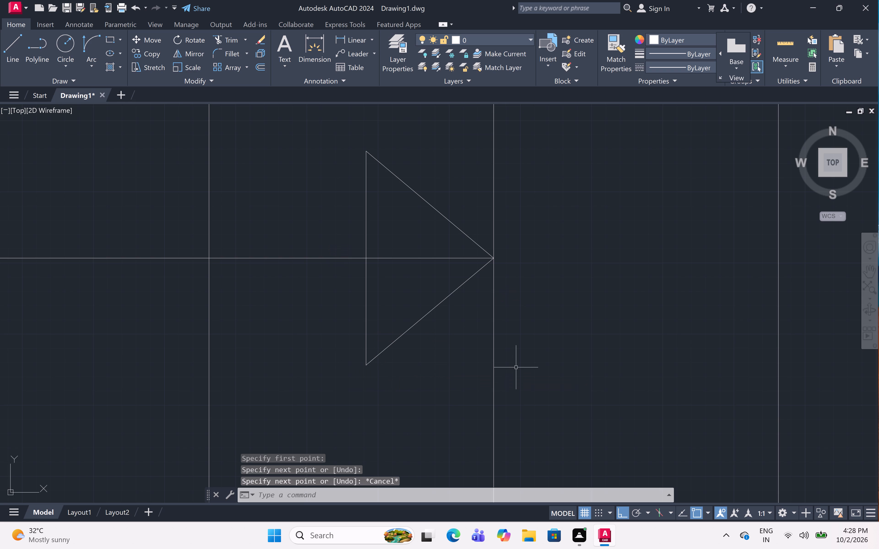
Trim the part of the direction line that lies inside the arrowhead triangle.
type("TR")
key("space")
left_click(421, 231)
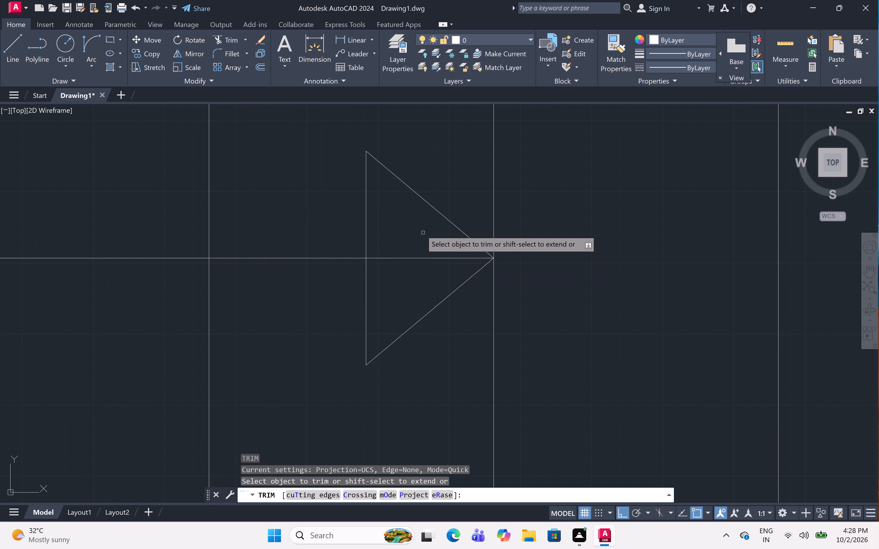
left_click(415, 271)
scroll(415, 266, "down", 3)
scroll(415, 266, "up", 2)
scroll(415, 266, "down", 2)
scroll(415, 266, "up", 1)
scroll(415, 266, "down", 6)
scroll(415, 266, "up", 1)
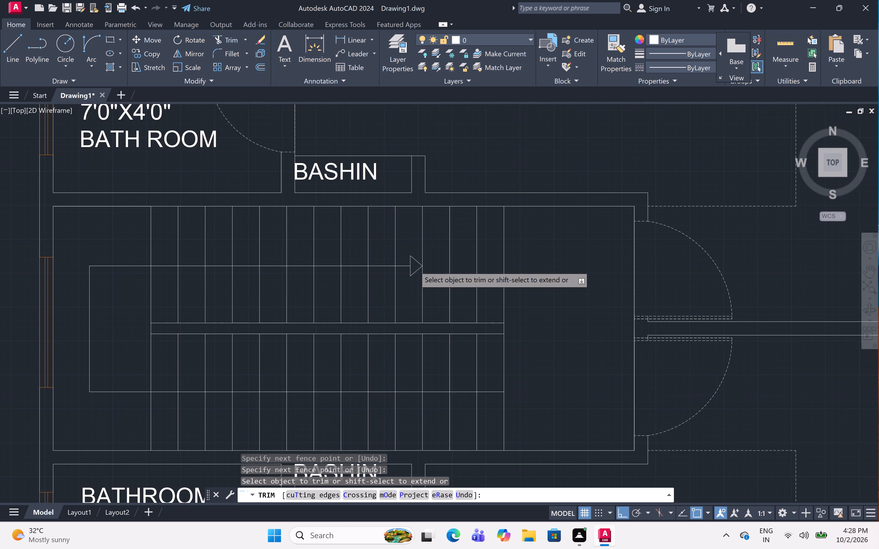
scroll(415, 266, "up", 1)
scroll(415, 266, "down", 3)
key("Escape")
Examine the staircase with its direction arrow and the overall two-unit floor plan.
scroll(512, 287, "up", 2)
scroll(512, 287, "down", 1)
scroll(513, 289, "up", 1)
scroll(513, 289, "down", 2)
scroll(513, 290, "up", 3)
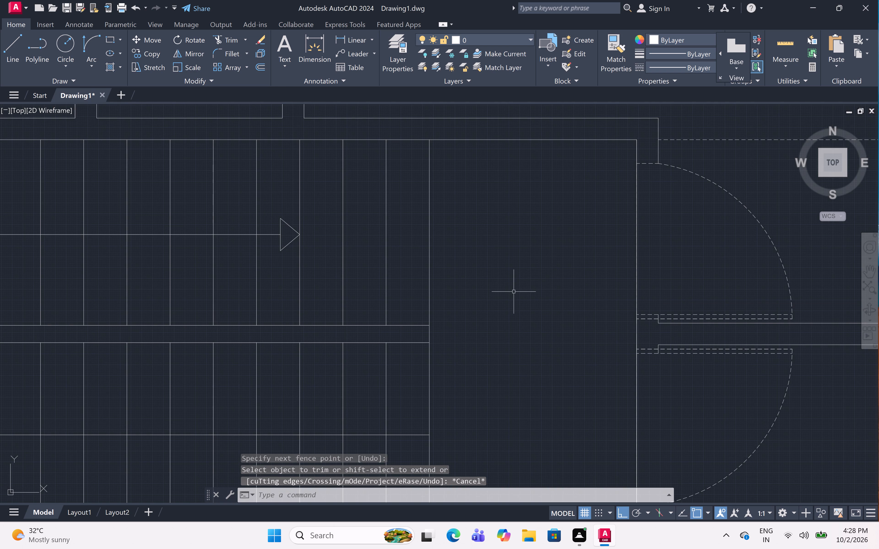
scroll(554, 220, "up", 1)
scroll(554, 220, "down", 3)
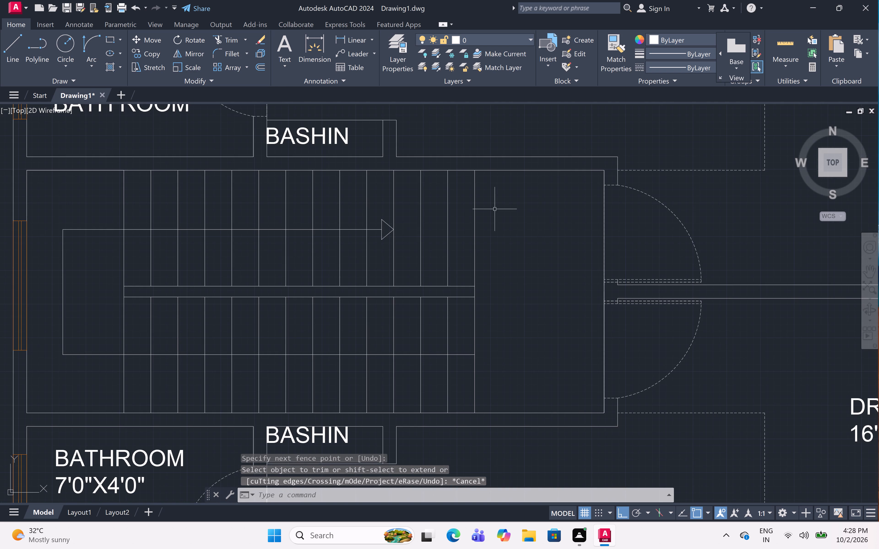
scroll(512, 214, "down", 4)
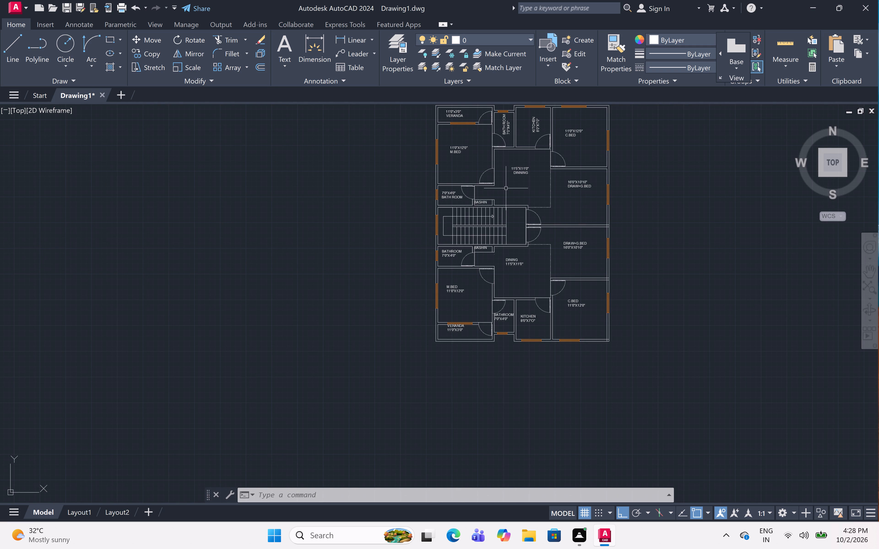
scroll(498, 194, "down", 1)
scroll(583, 123, "down", 1)
scroll(583, 123, "up", 1)
scroll(583, 123, "down", 1)
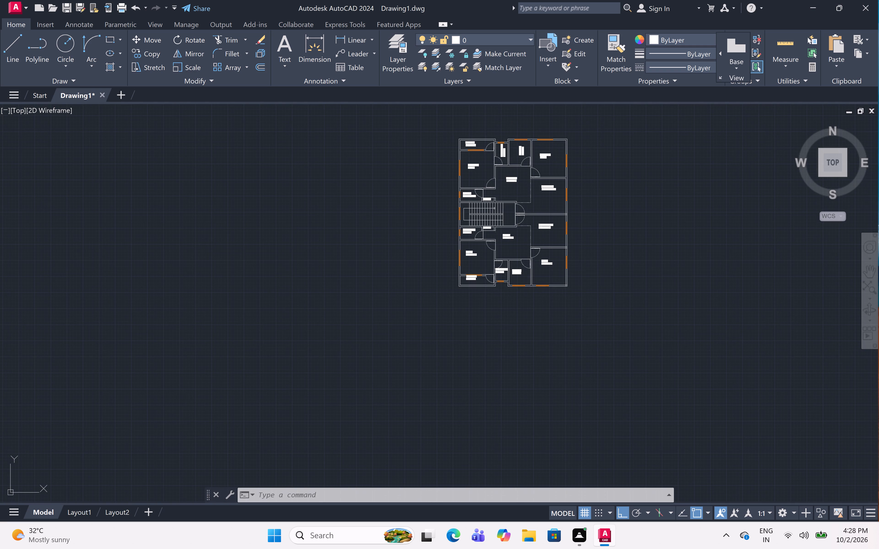
Add a linear dimension across the full outer width of the plan, placed just above the top wall.
scroll(583, 123, "up", 1)
scroll(553, 136, "up", 1)
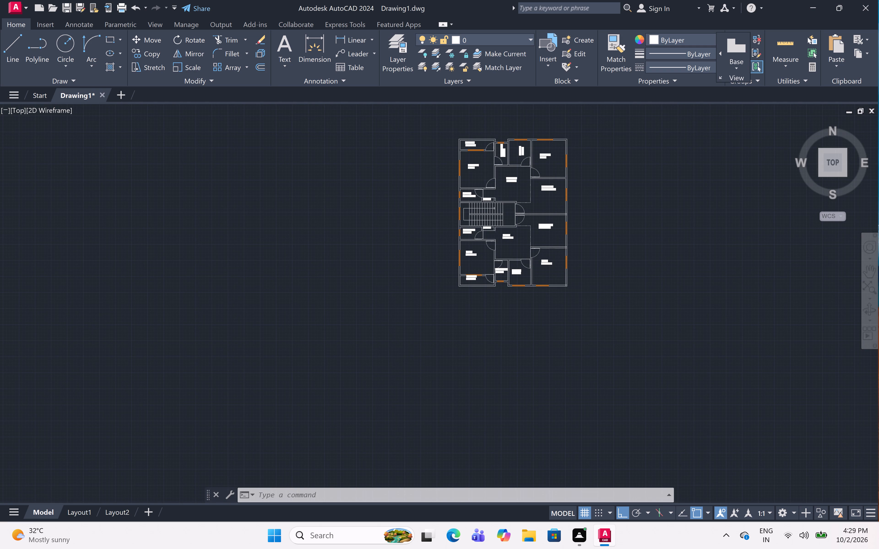
scroll(553, 136, "up", 9)
scroll(554, 135, "down", 3)
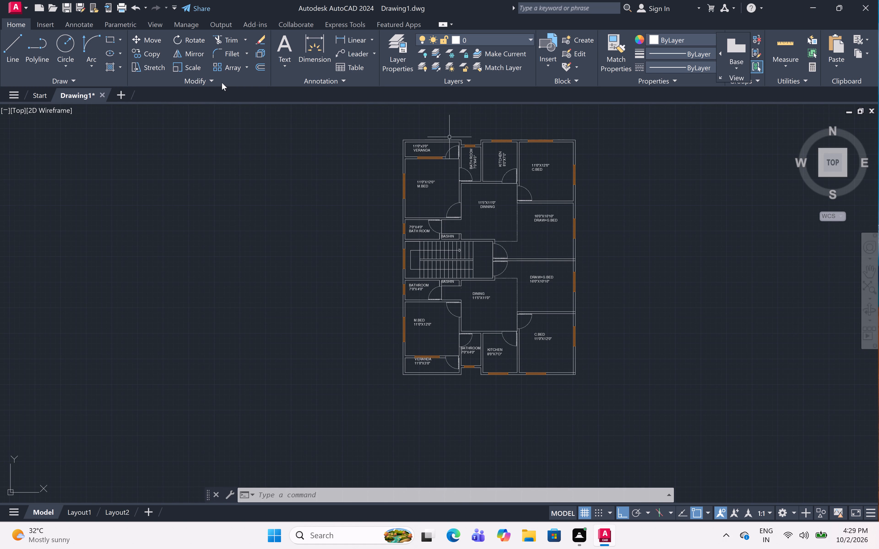
left_click(352, 36)
left_click(403, 138)
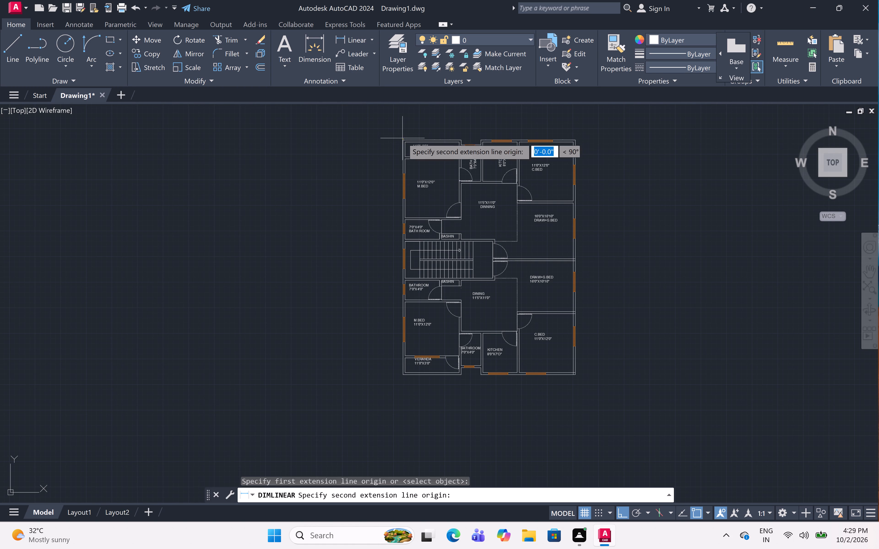
left_click(576, 140)
left_click(575, 126)
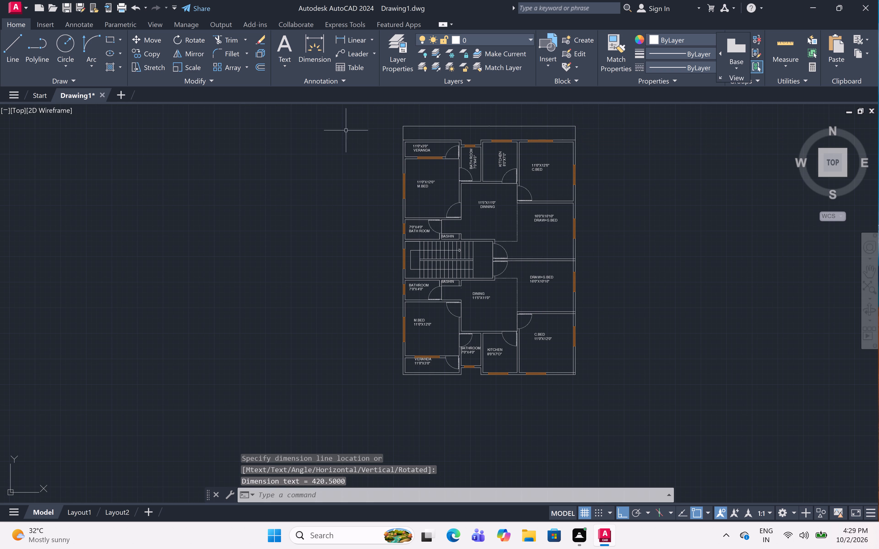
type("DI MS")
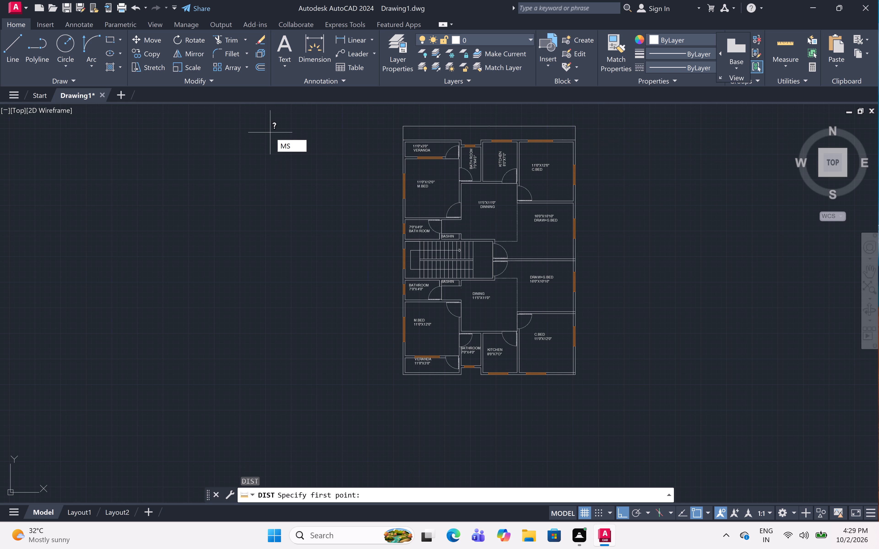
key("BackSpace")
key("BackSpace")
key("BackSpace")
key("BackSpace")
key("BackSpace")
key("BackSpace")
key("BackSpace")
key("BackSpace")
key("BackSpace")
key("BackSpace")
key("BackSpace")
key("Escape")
Modify the Standard dimension style's primary units to Engineering format with 0'-0.0" precision.
type("DIMS")
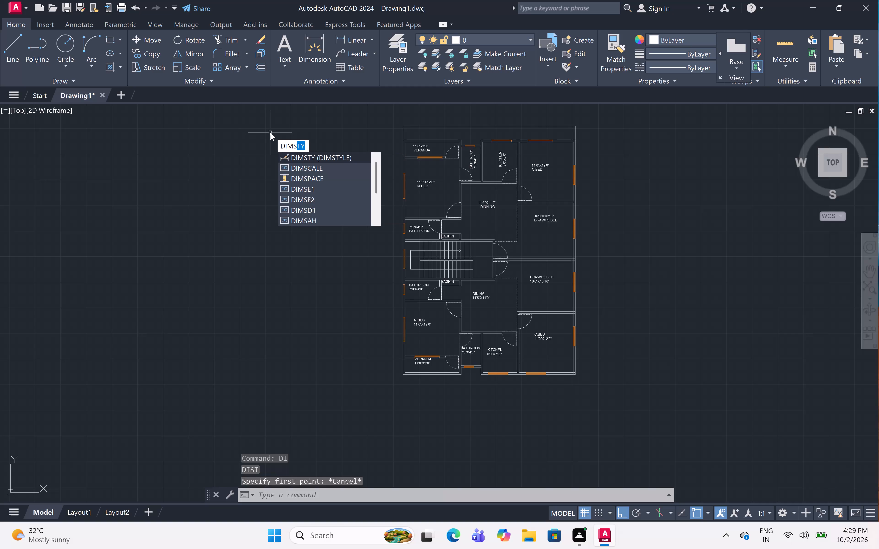
left_click(346, 153)
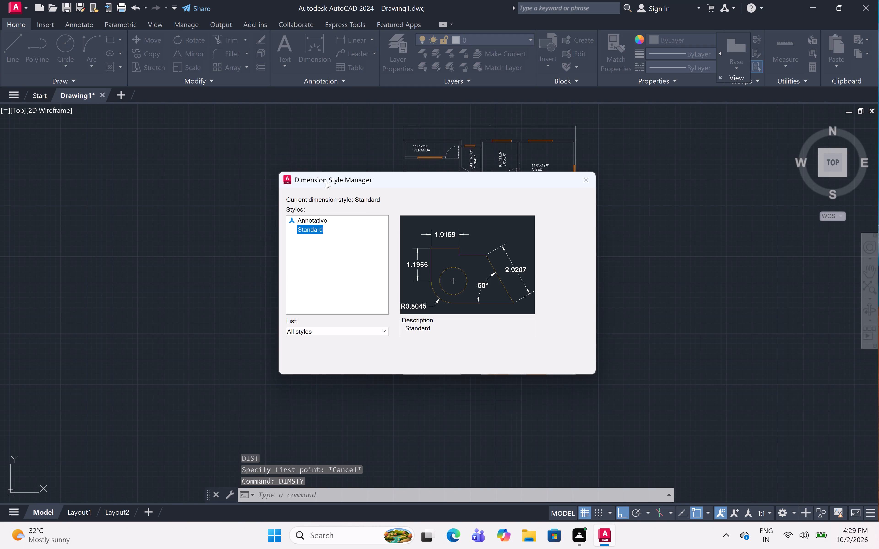
left_click(569, 256)
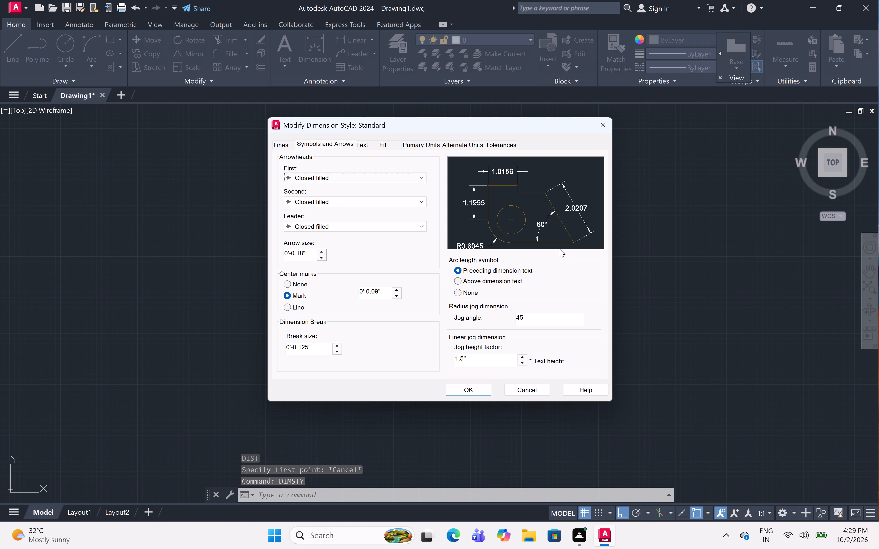
left_click(410, 144)
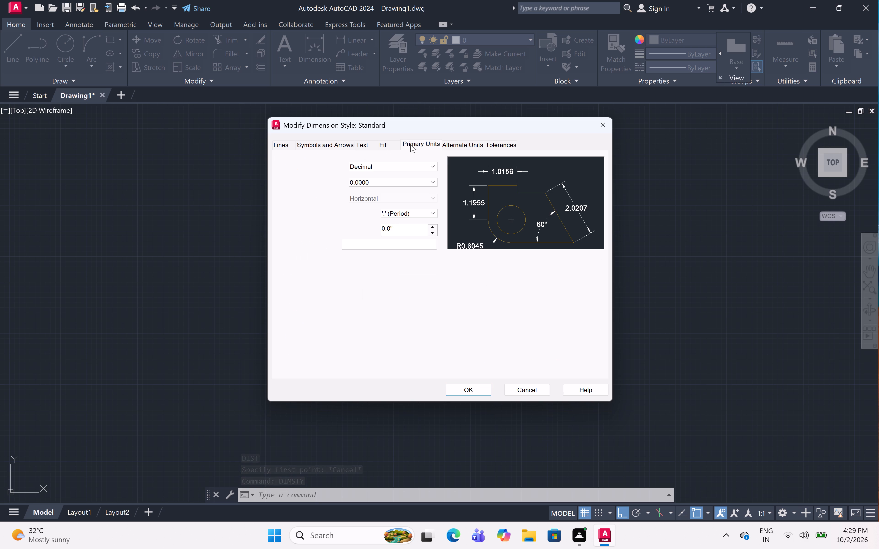
left_click(400, 167)
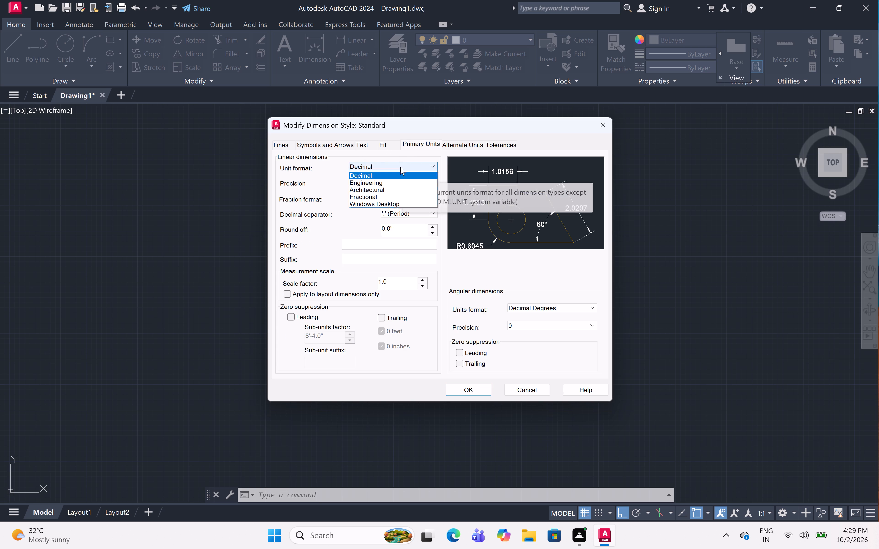
left_click(399, 189)
left_click(404, 180)
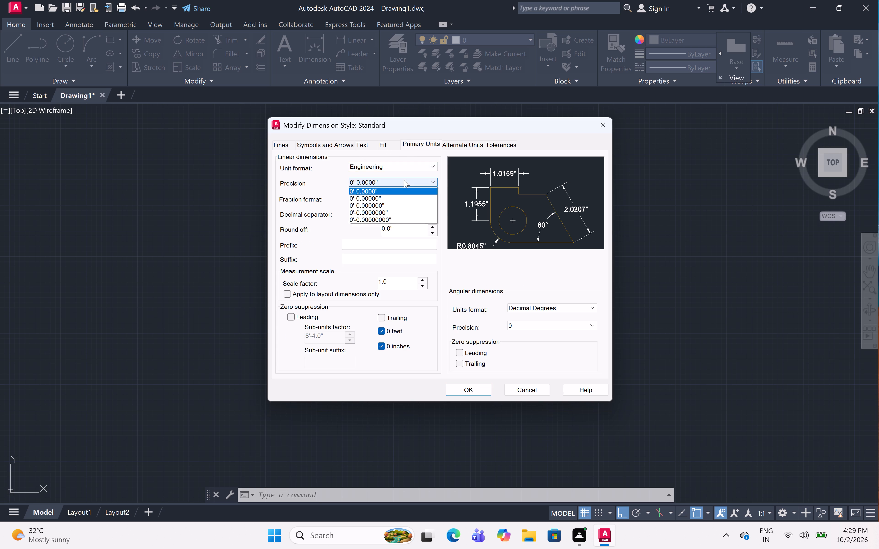
left_click(395, 196)
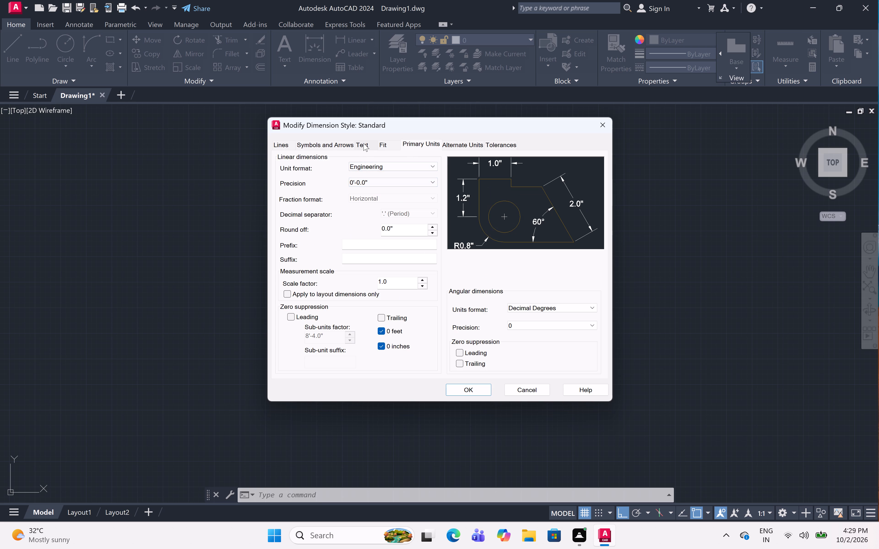
Set the Standard dimension style's text height to 6", apply it and make the style current.
left_click(364, 143)
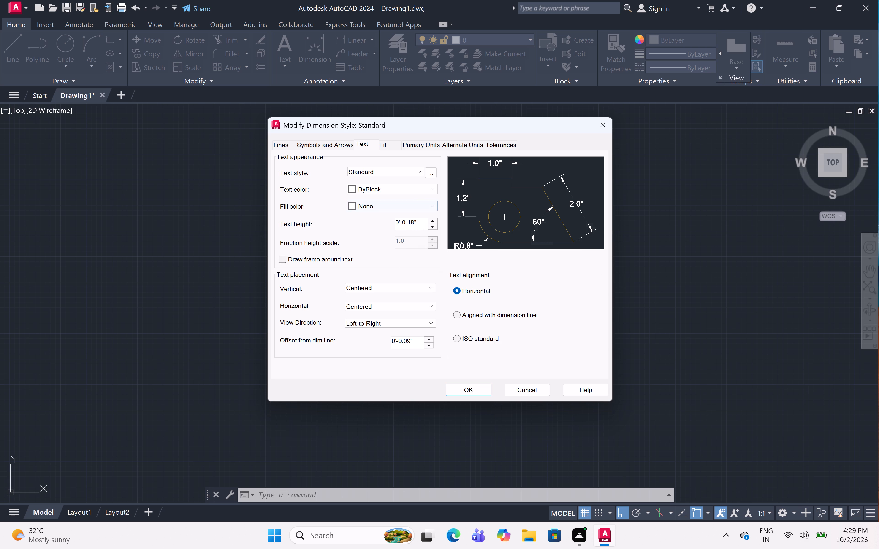
left_click(418, 221)
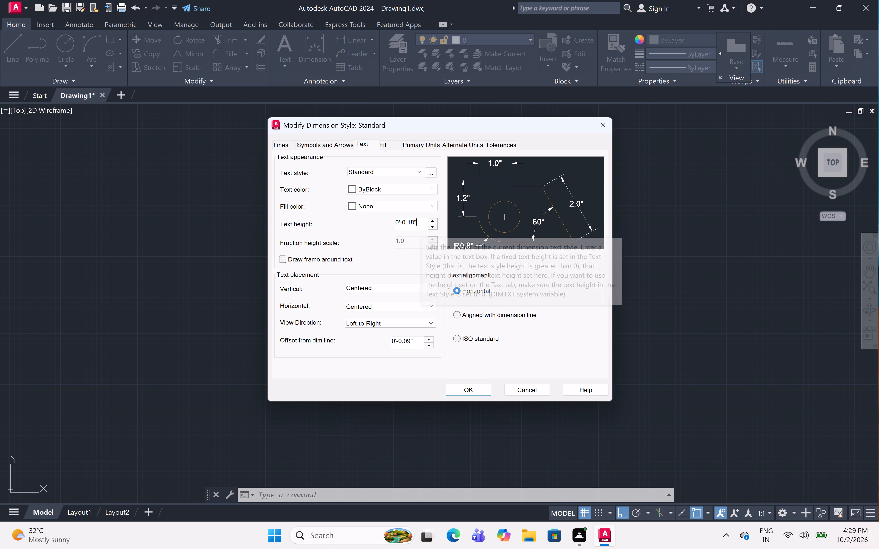
key("BackSpace")
key("BackSpace")
key("BackSpace")
key("BackSpace")
key("BackSpace")
key("BackSpace")
key("BackSpace")
key("BackSpace")
key("BackSpace")
key("BackSpace")
key("BackSpace")
key("BackSpace")
key("BackSpace")
key("BackSpace")
key("BackSpace")
key("BackSpace")
key("BackSpace")
key("6")
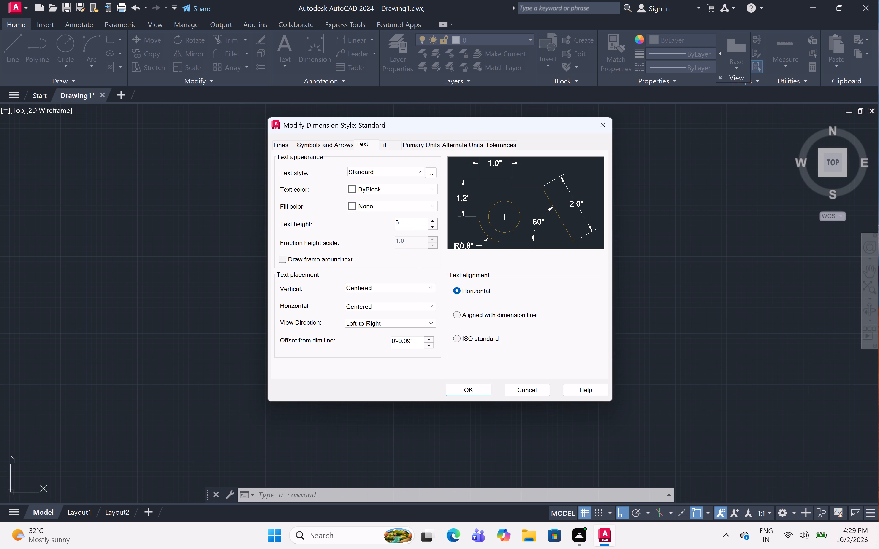
key("shift+quotedbl")
left_click(475, 391)
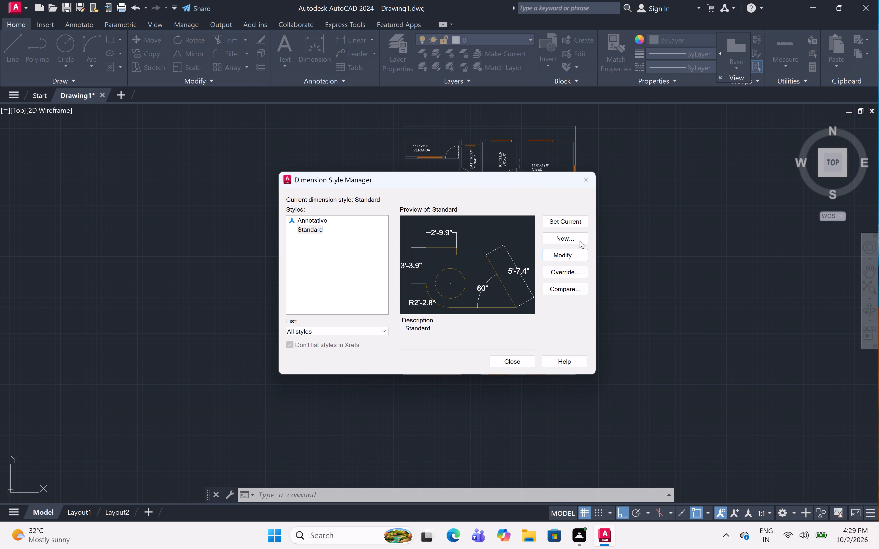
left_click(583, 223)
left_click(517, 363)
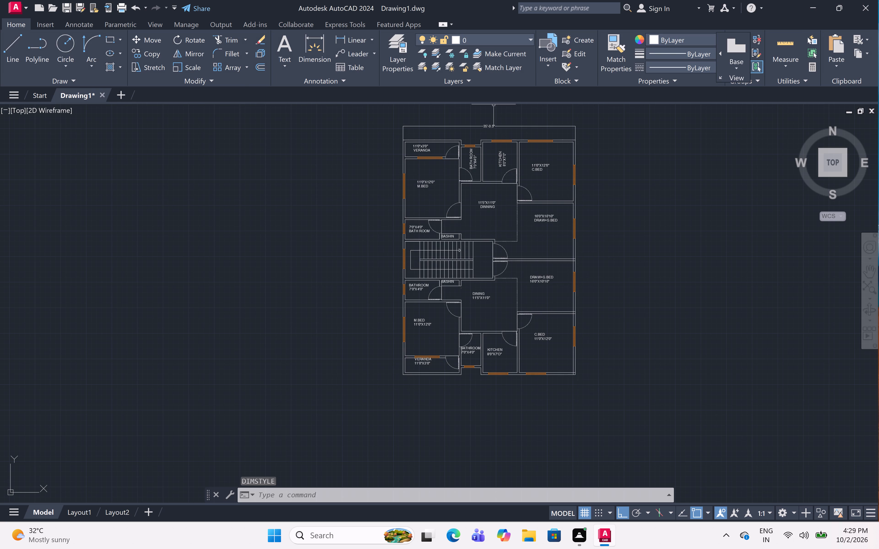
Replace the text of the overall width dimension above the top wall with 35'-1".
scroll(493, 104, "up", 4)
scroll(493, 104, "down", 7)
scroll(493, 104, "up", 2)
scroll(493, 104, "down", 1)
scroll(495, 124, "up", 3)
scroll(495, 124, "down", 1)
scroll(495, 124, "up", 1)
scroll(495, 124, "down", 1)
scroll(495, 124, "up", 4)
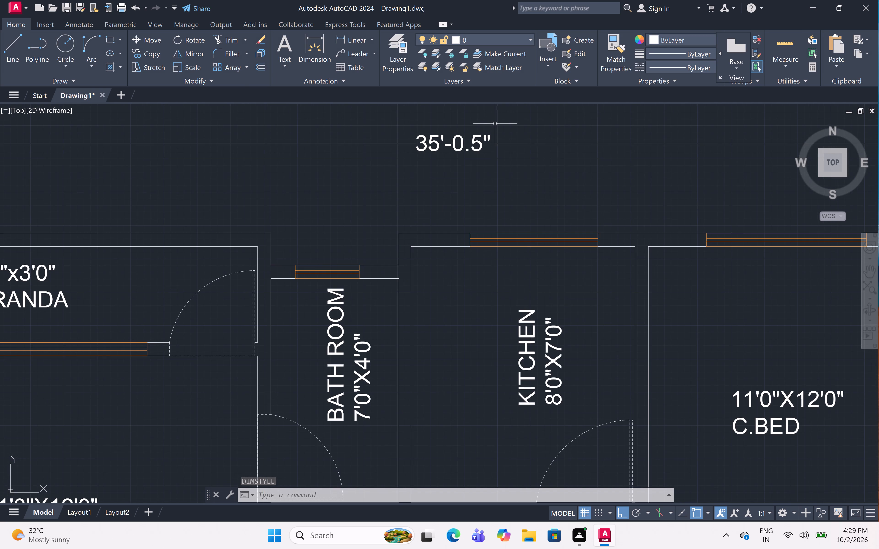
scroll(495, 124, "up", 1)
scroll(495, 124, "down", 4)
scroll(494, 124, "up", 2)
scroll(494, 124, "down", 4)
scroll(494, 124, "up", 8)
scroll(494, 124, "down", 1)
scroll(494, 124, "up", 1)
scroll(494, 124, "down", 3)
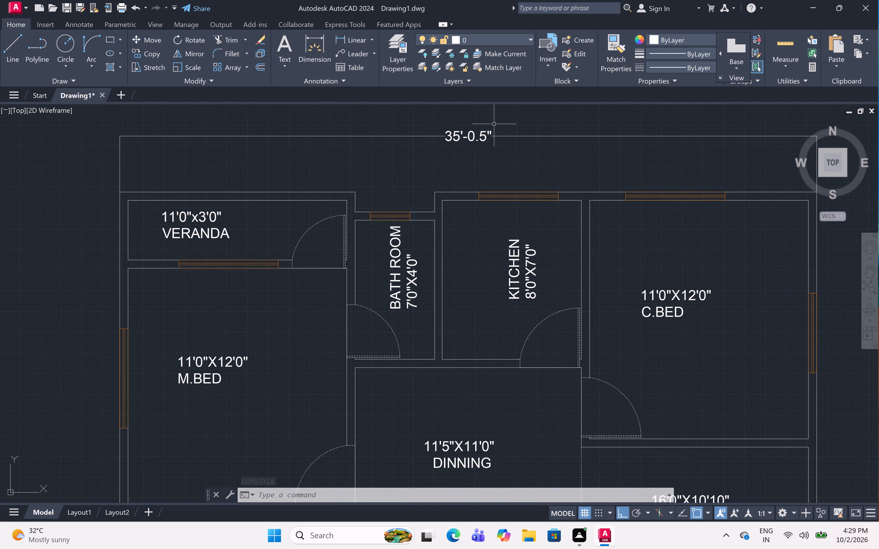
scroll(494, 124, "up", 3)
double_click(445, 170)
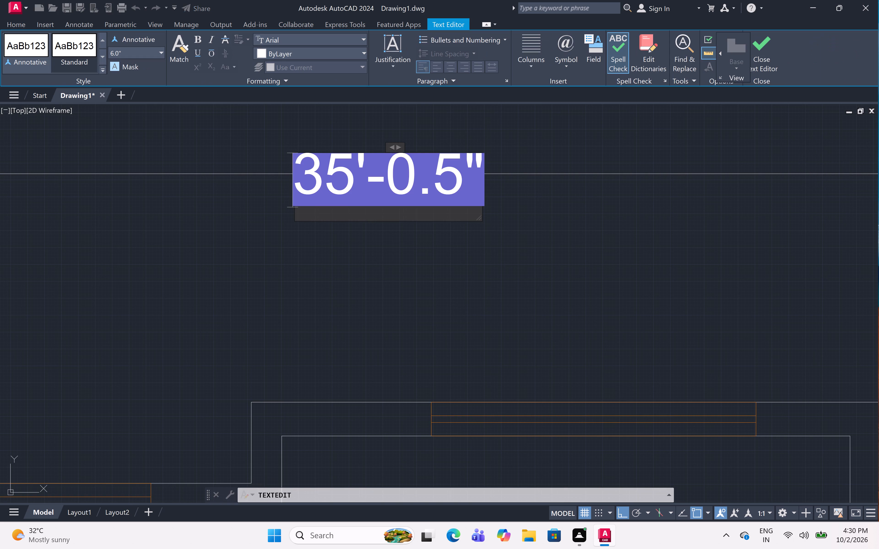
key("BackSpace")
key("BackSpace")
key("BackSpace")
left_click(456, 175)
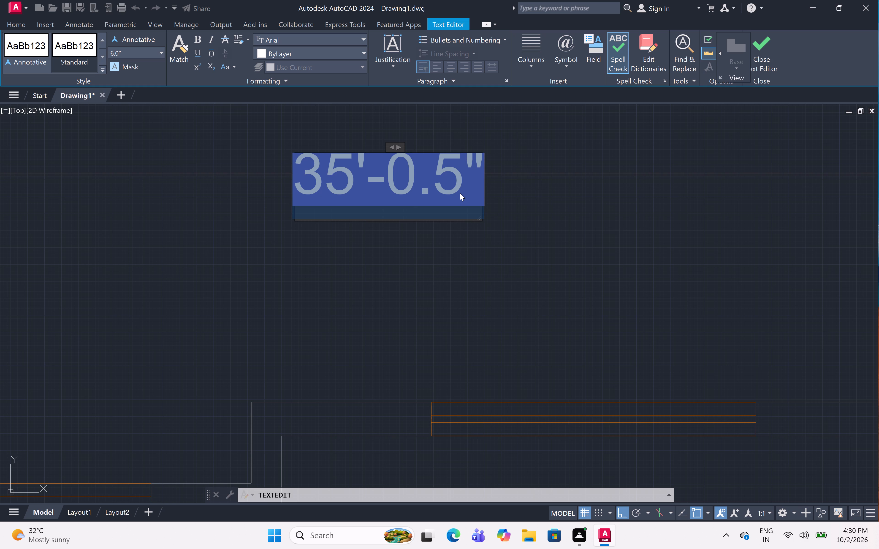
key("BackSpace")
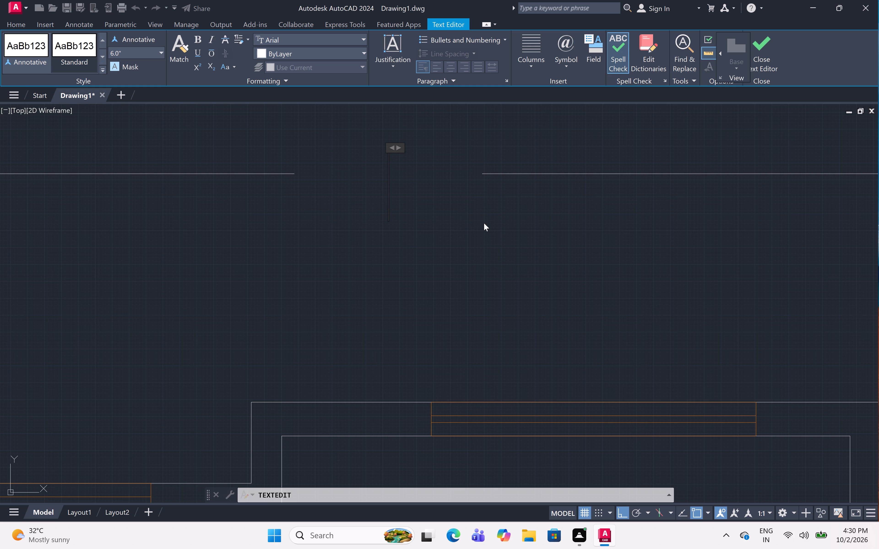
type("35")
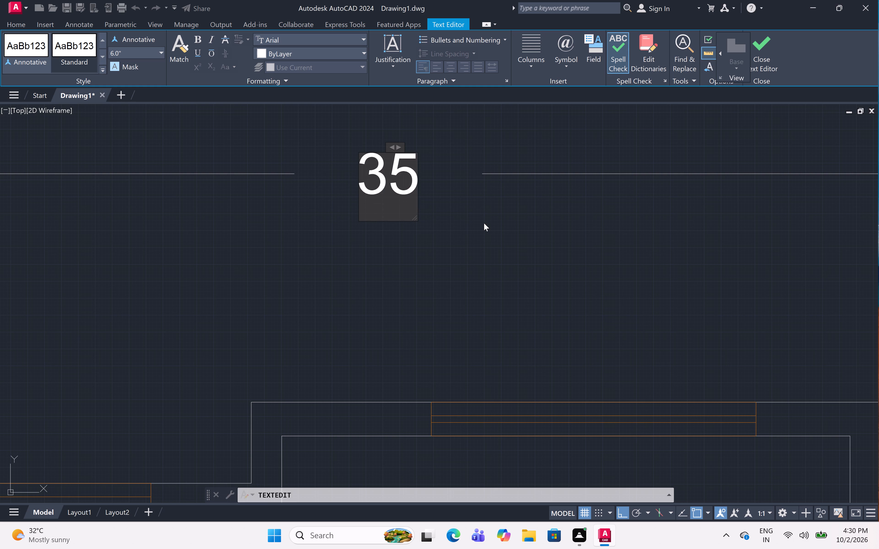
key("apostrophe")
type("-1")
key("shift+quotedbl")
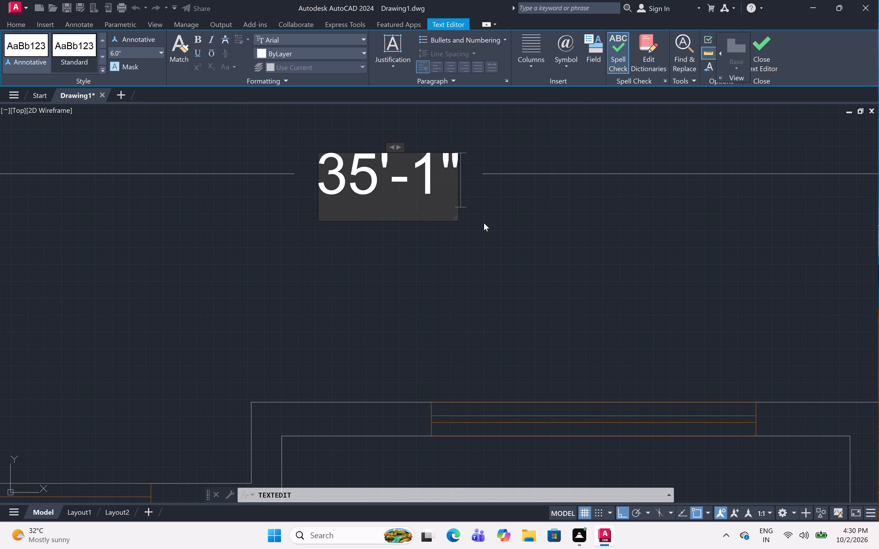
left_click(476, 221)
scroll(477, 218, "down", 8)
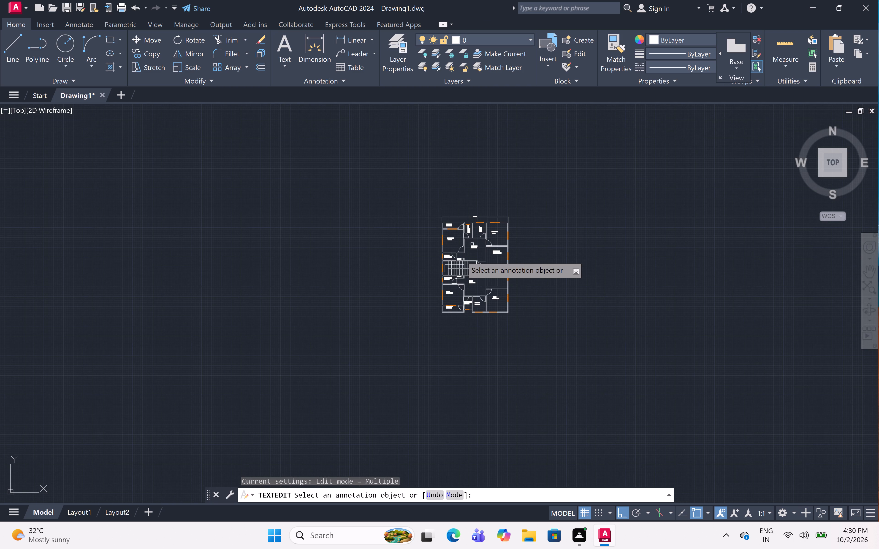
key("Escape")
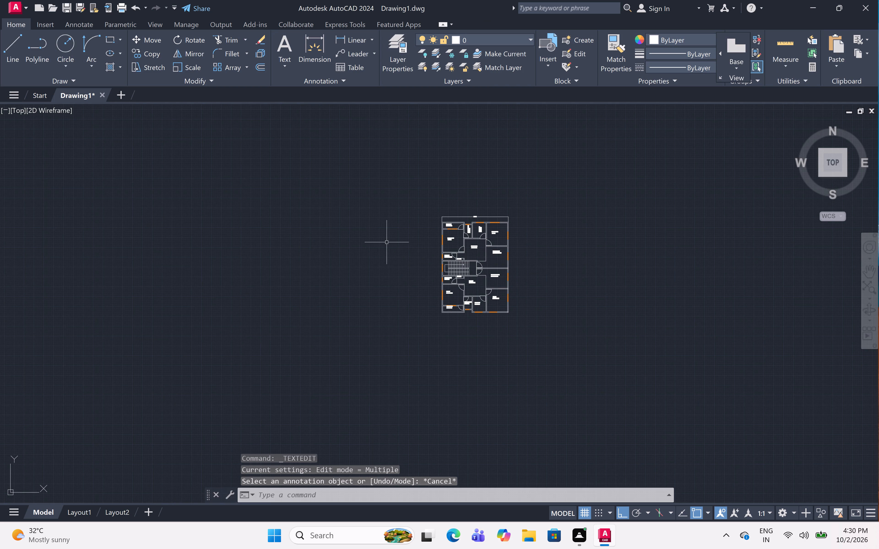
Add a vertical linear dimension over the plan's full outer height, from bottom-left to top-left corner, placed just outside the left wall.
left_click(356, 36)
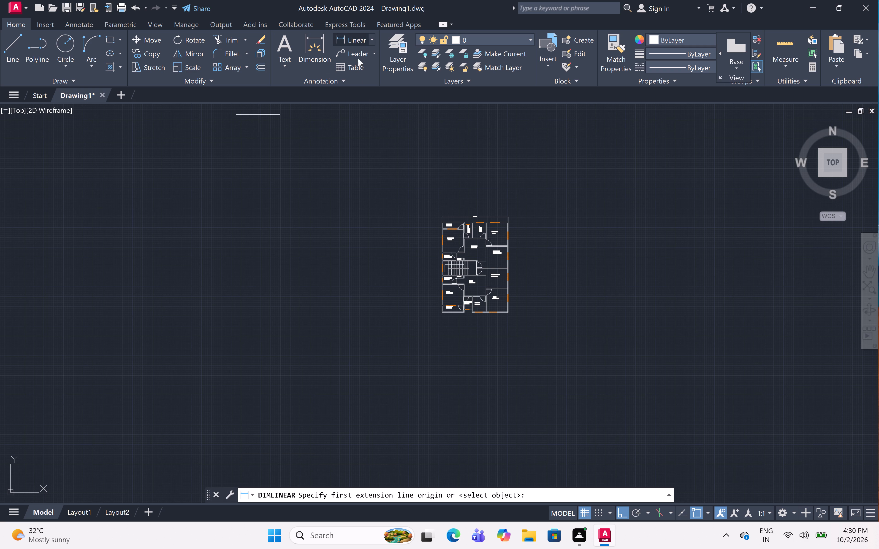
scroll(423, 266, "up", 1)
scroll(423, 266, "down", 1)
scroll(423, 266, "up", 4)
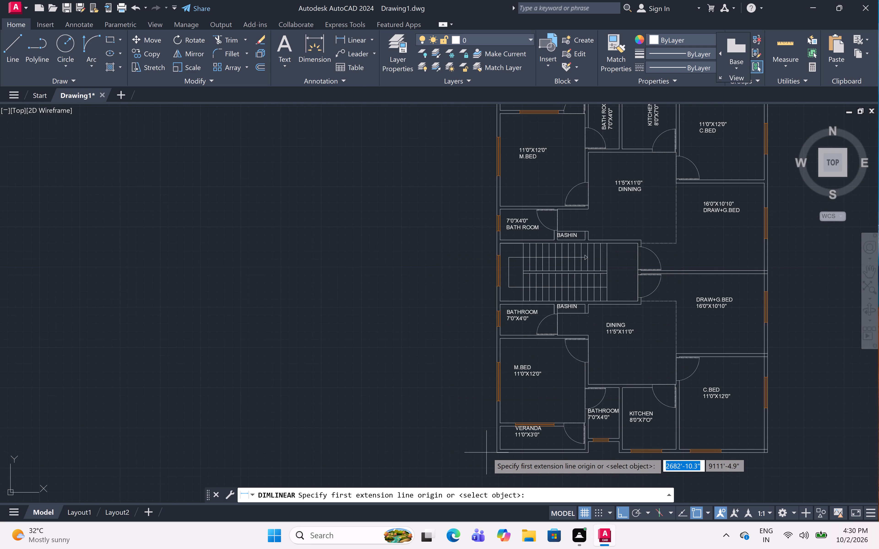
left_click_drag(496, 452, 494, 450)
scroll(459, 302, "down", 8)
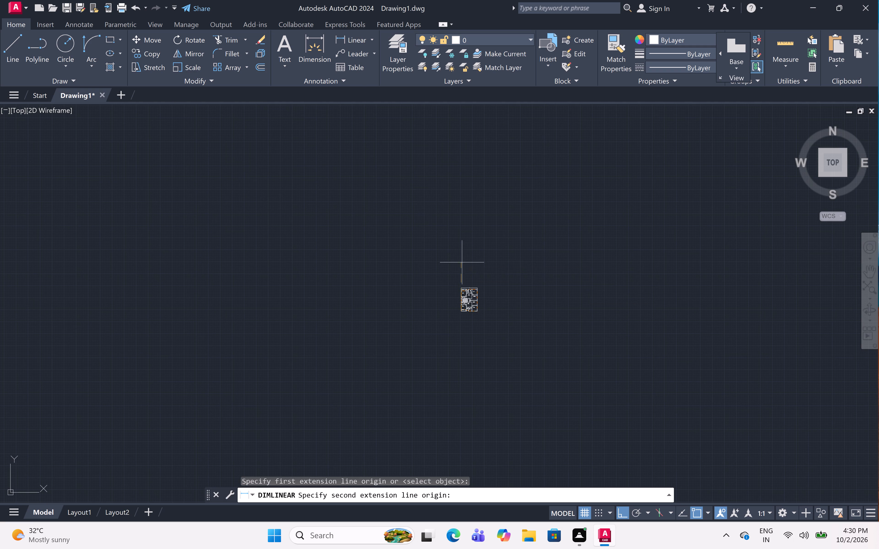
scroll(460, 308, "up", 1)
scroll(460, 308, "down", 1)
scroll(460, 308, "up", 4)
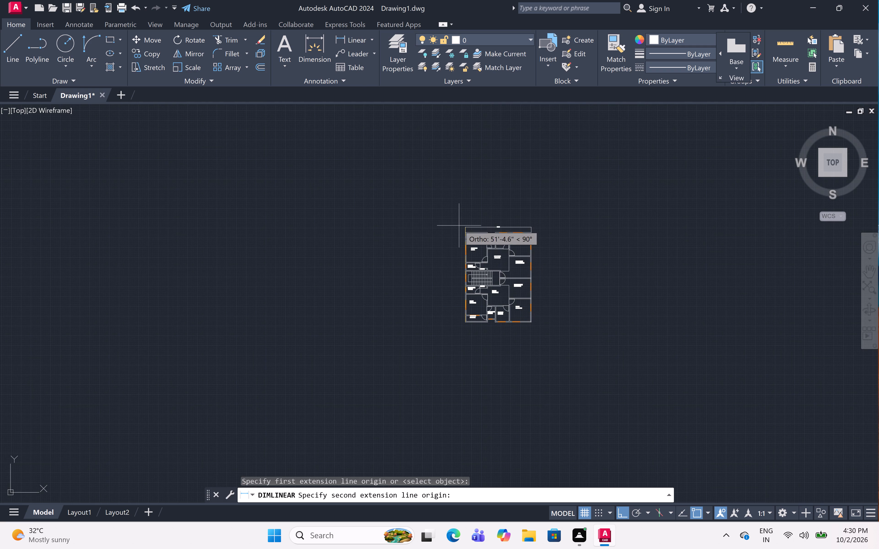
scroll(459, 226, "up", 1)
scroll(459, 226, "down", 1)
scroll(466, 247, "up", 1)
scroll(466, 247, "down", 2)
scroll(466, 247, "up", 7)
scroll(466, 247, "down", 2)
scroll(466, 247, "up", 2)
scroll(464, 221, "up", 1)
scroll(464, 221, "down", 3)
scroll(464, 221, "up", 2)
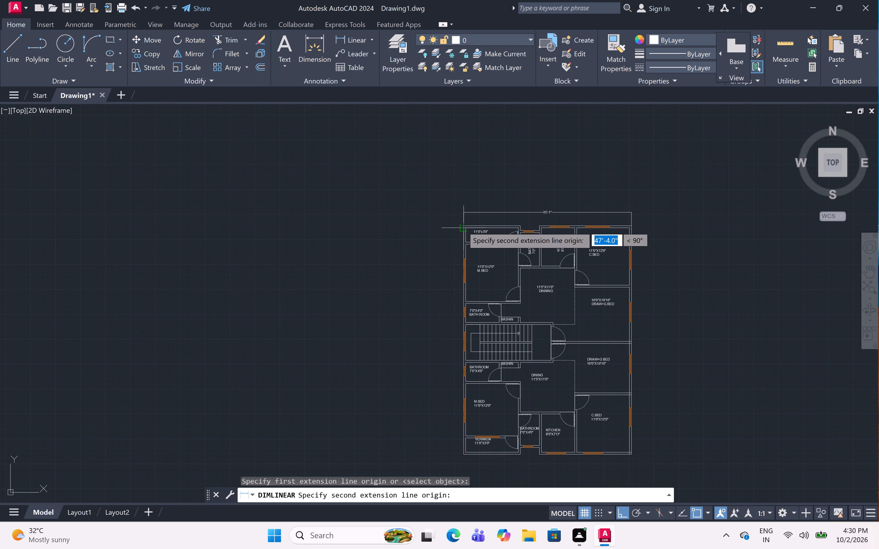
scroll(463, 226, "up", 1)
left_click(463, 226)
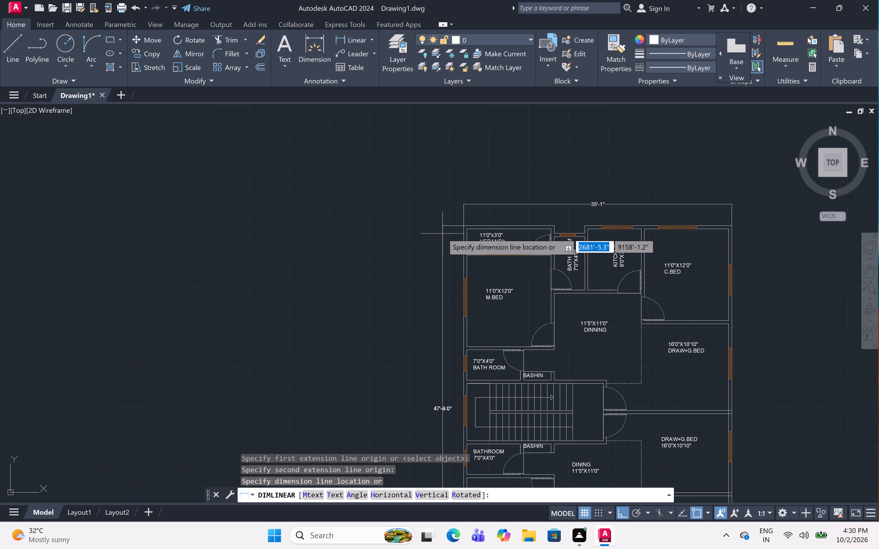
scroll(443, 231, "down", 3)
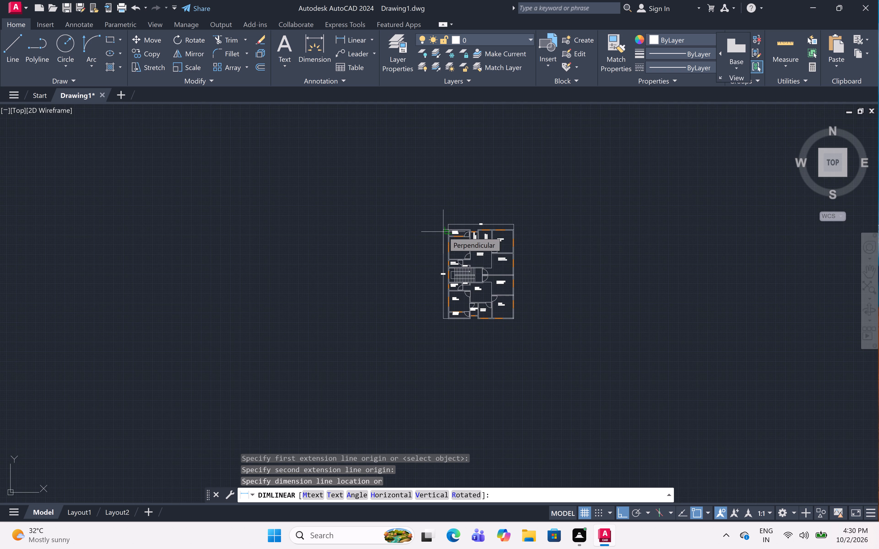
scroll(443, 232, "up", 2)
scroll(443, 232, "down", 2)
scroll(443, 232, "up", 1)
left_click(442, 232)
Replace the text of the overall height dimension beside the left wall with 47'-10".
scroll(446, 363, "up", 1)
scroll(446, 363, "down", 4)
scroll(446, 363, "up", 2)
scroll(446, 363, "down", 2)
scroll(446, 363, "up", 4)
scroll(446, 346, "down", 1)
scroll(446, 346, "up", 2)
scroll(446, 346, "down", 2)
scroll(446, 346, "up", 2)
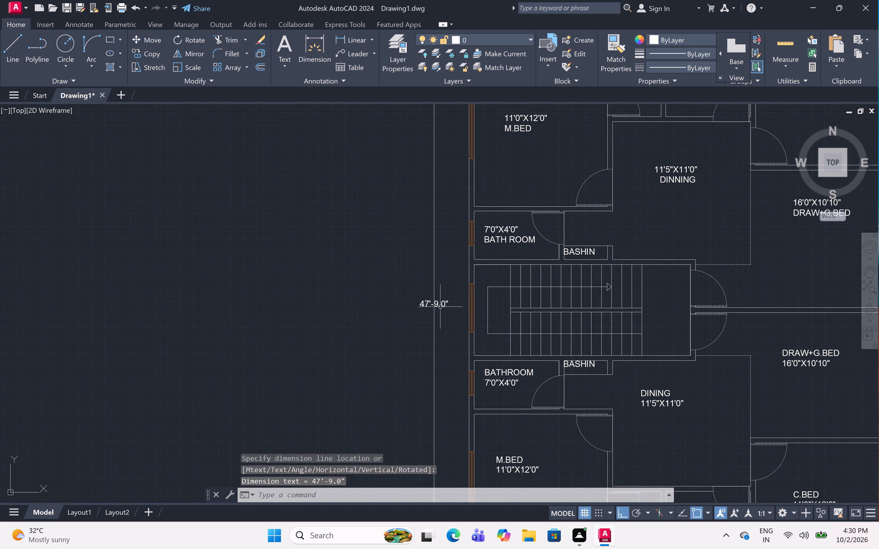
scroll(431, 302, "up", 1)
scroll(431, 302, "down", 2)
scroll(431, 302, "up", 3)
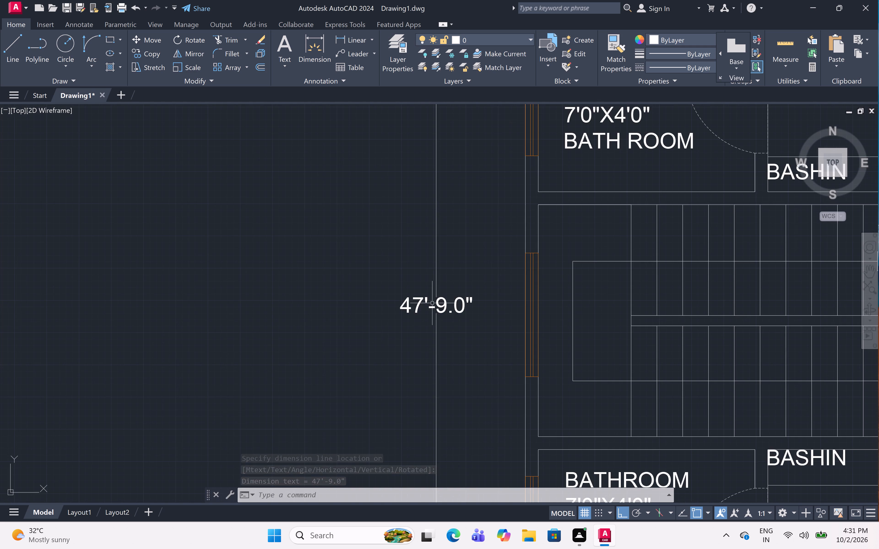
scroll(436, 308, "up", 8)
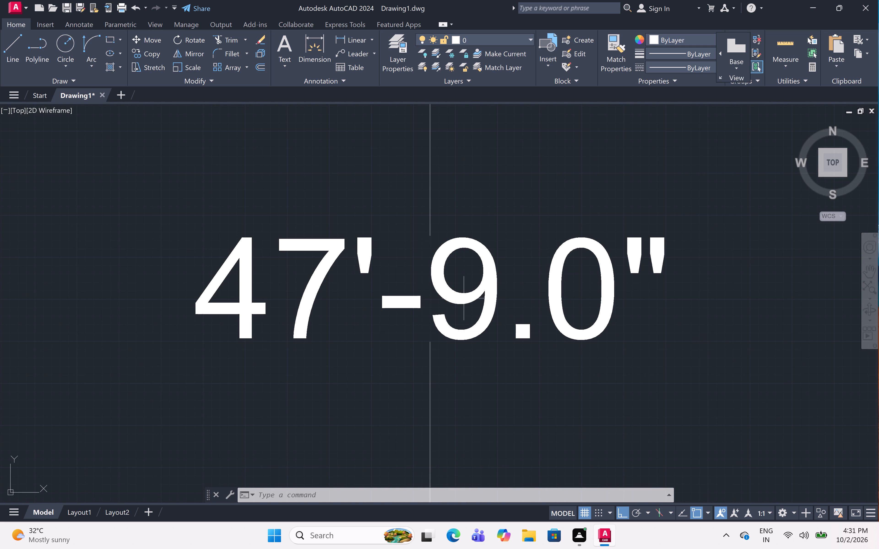
double_click(464, 298)
double_click(459, 304)
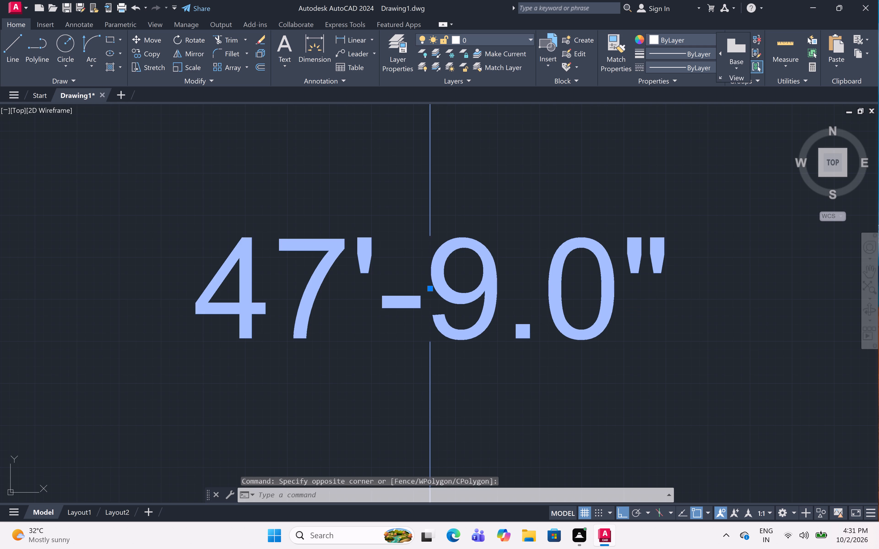
left_click(641, 306)
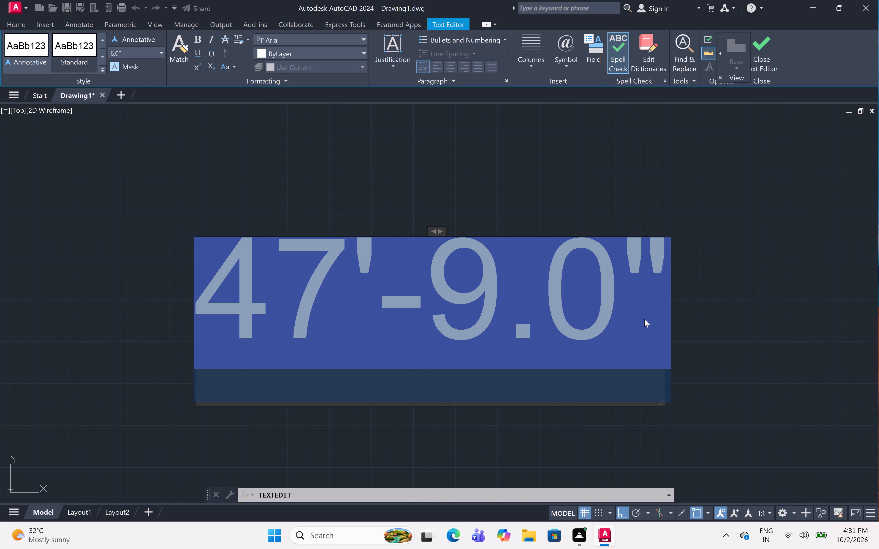
key("BackSpace")
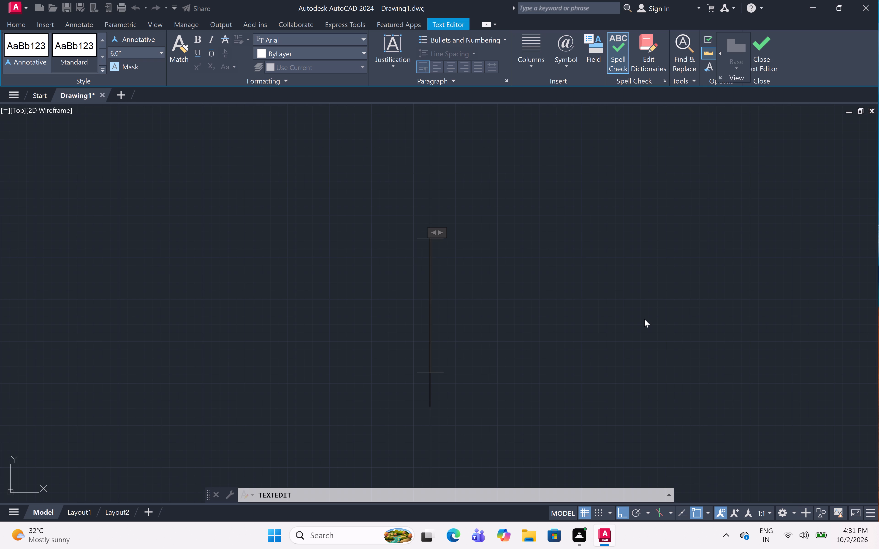
type("47")
type("'-")
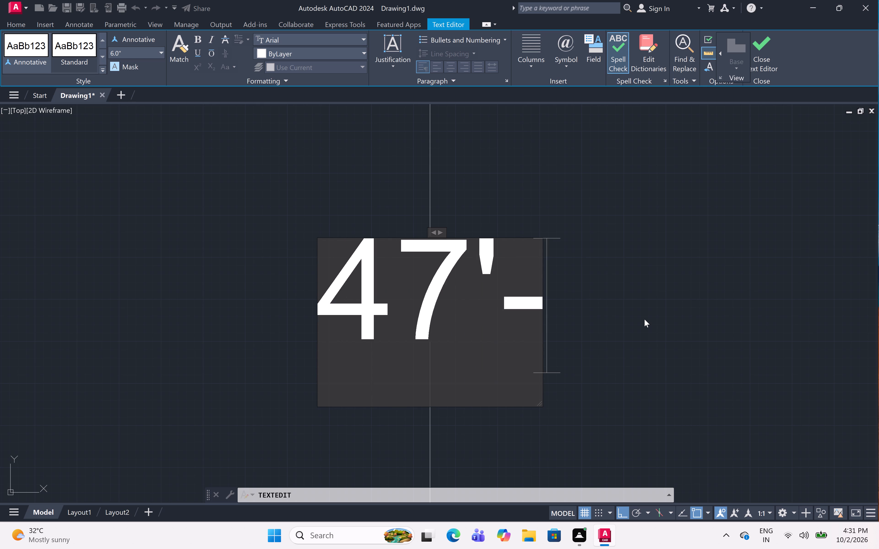
type("10")
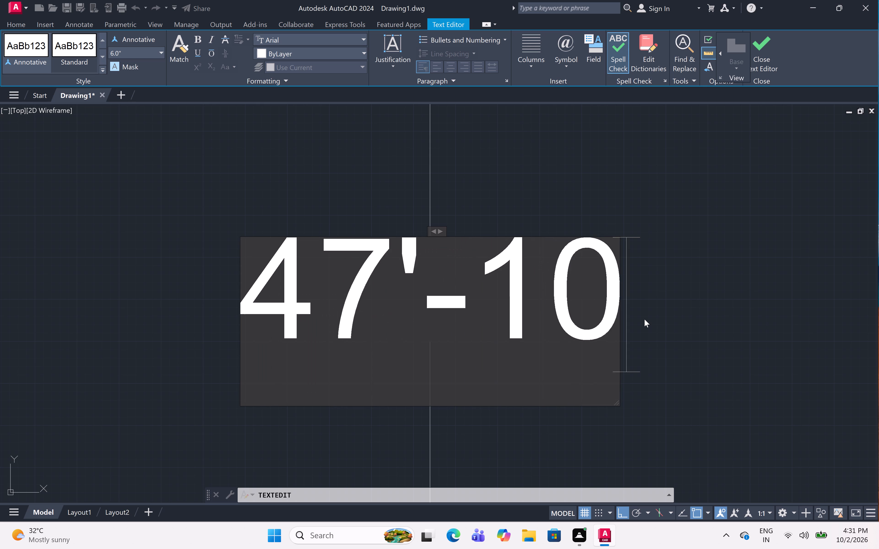
key("shift+quotedbl")
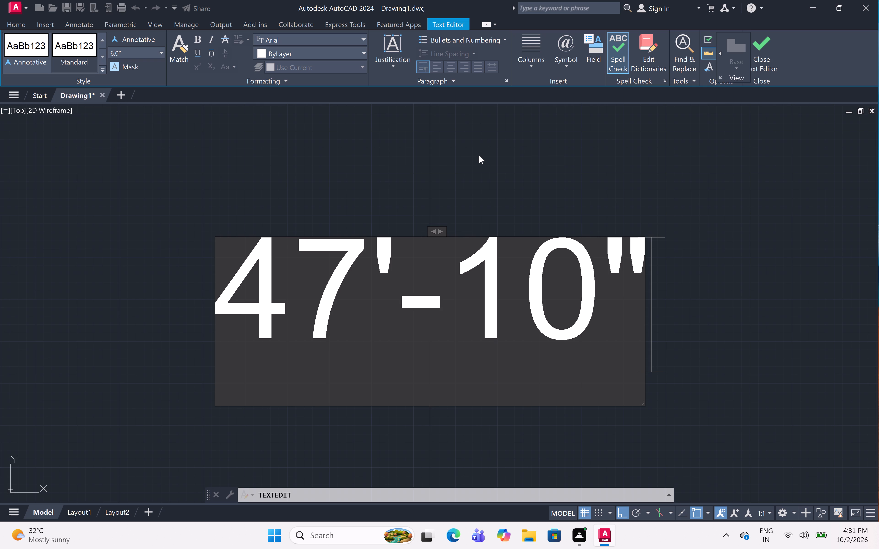
left_click(481, 157)
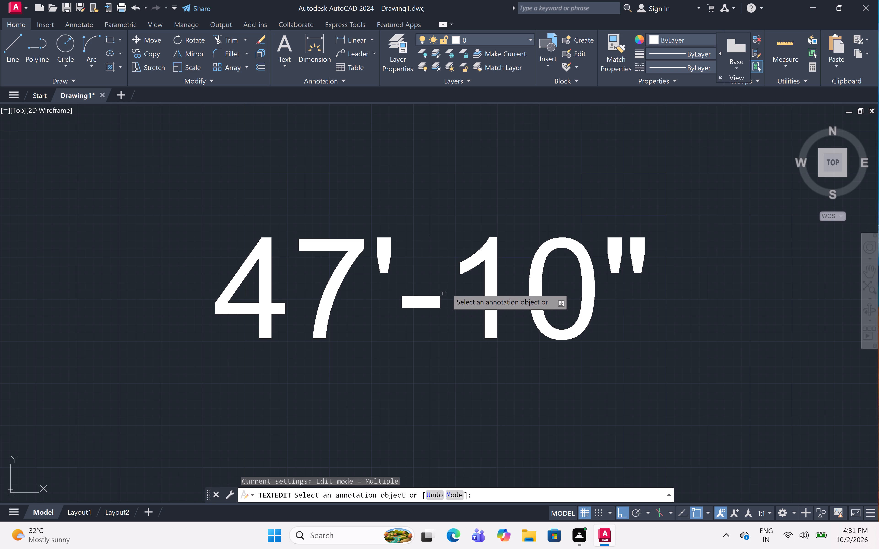
Review the whole floor plan with its overall width and height dimensions.
scroll(607, 305, "down", 4)
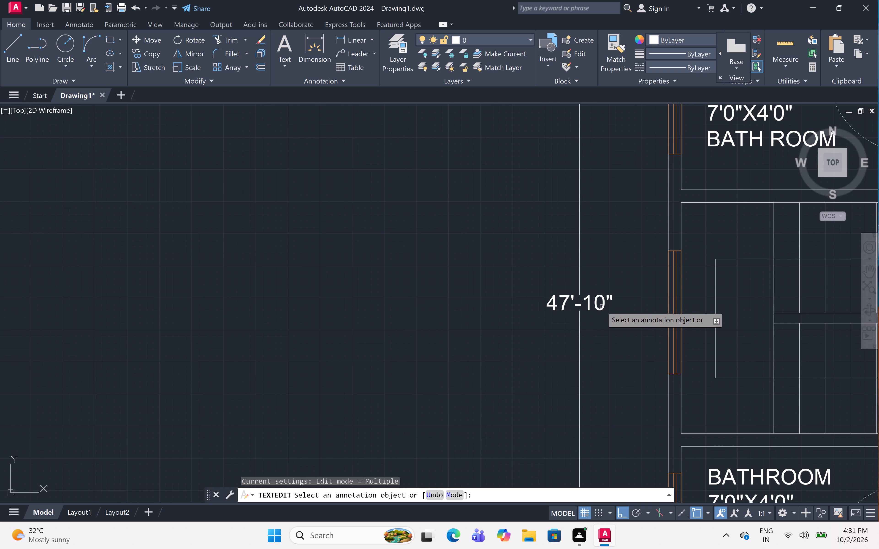
scroll(591, 301, "down", 3)
scroll(591, 301, "up", 1)
scroll(591, 301, "down", 2)
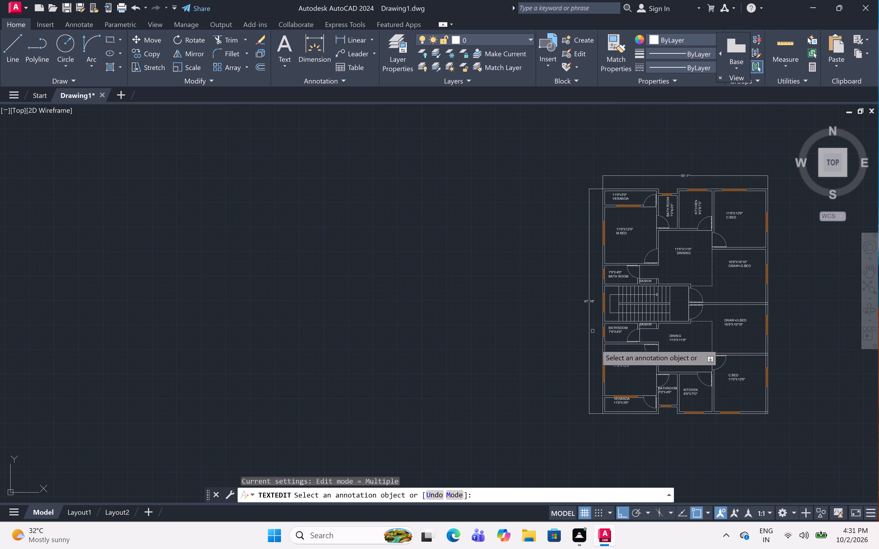
scroll(607, 376, "down", 1)
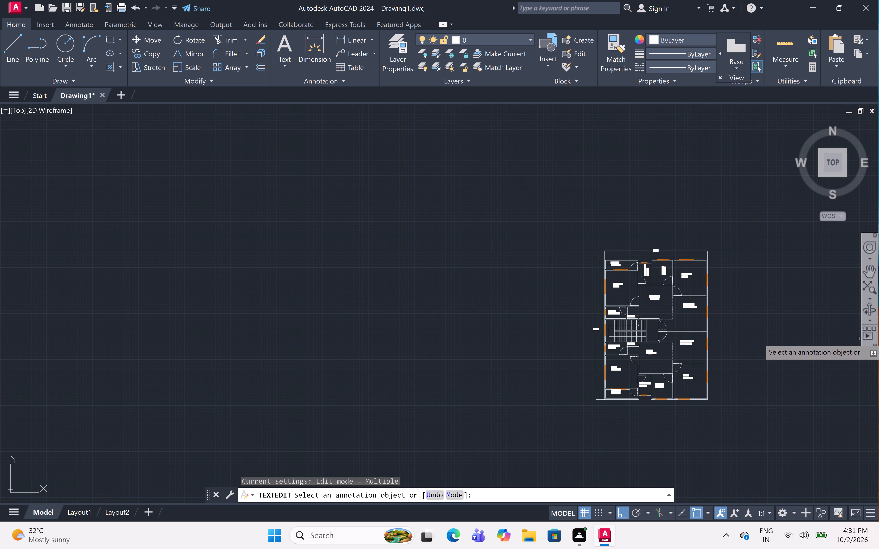
scroll(840, 359, "up", 1)
scroll(840, 359, "down", 1)
scroll(840, 359, "up", 2)
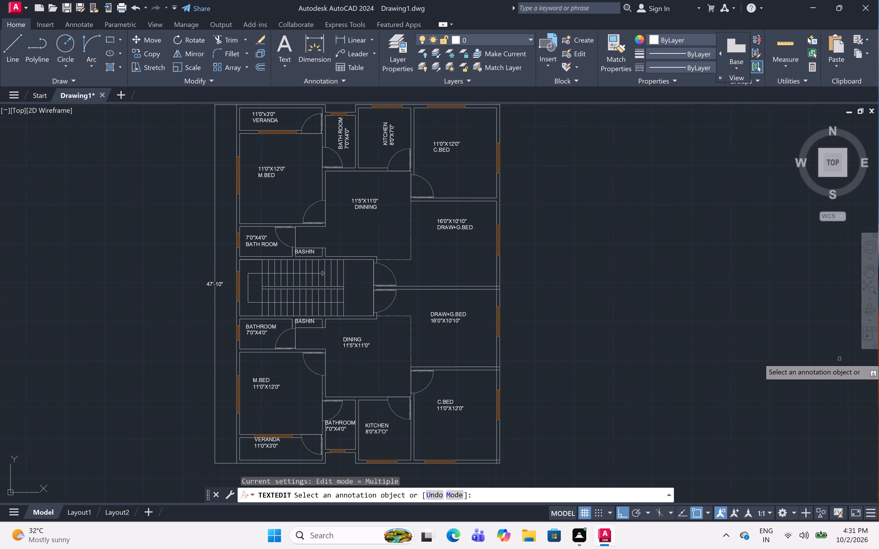
scroll(839, 358, "down", 1)
scroll(839, 358, "up", 1)
scroll(839, 358, "down", 3)
scroll(839, 358, "up", 1)
scroll(800, 339, "down", 1)
scroll(800, 339, "up", 1)
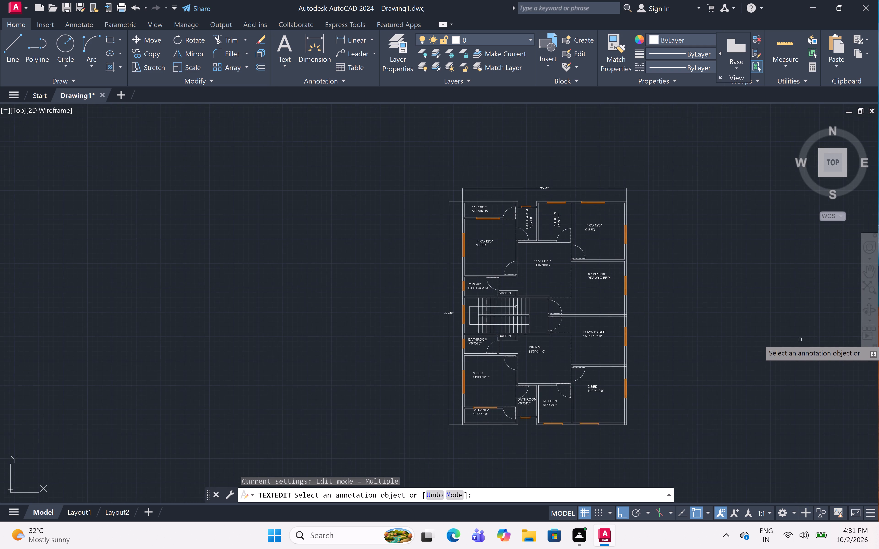
scroll(800, 339, "down", 1)
scroll(800, 339, "up", 3)
scroll(645, 309, "down", 1)
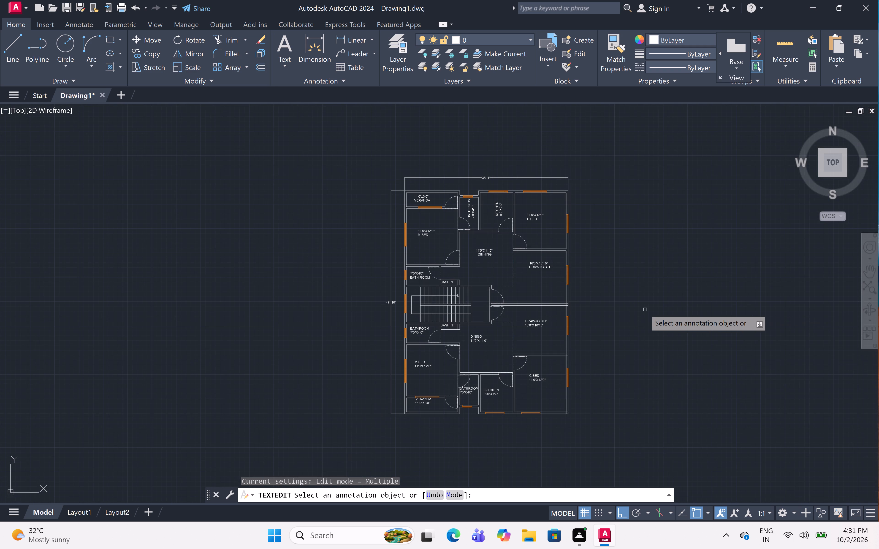
middle_click(643, 320)
middle_click(643, 323)
middle_click(643, 323)
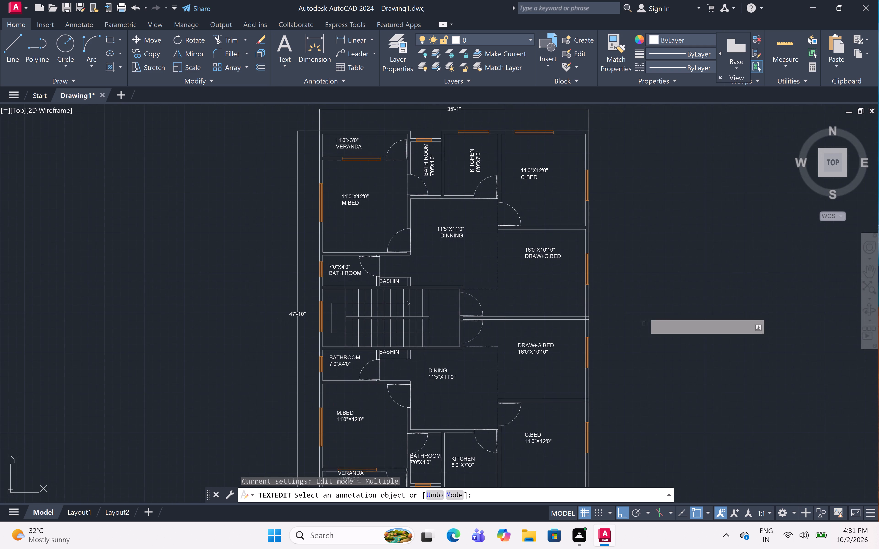
scroll(633, 282, "up", 1)
scroll(633, 282, "down", 1)
scroll(633, 282, "up", 1)
scroll(633, 282, "down", 2)
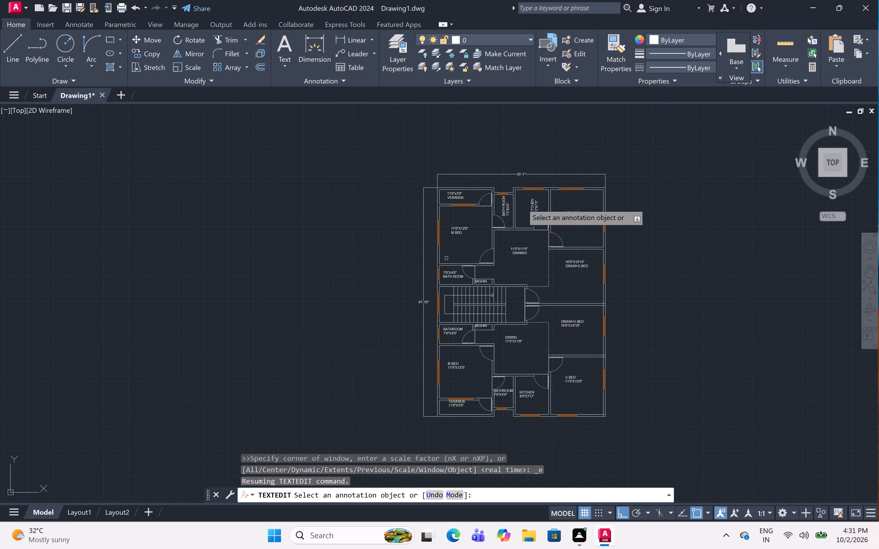
Start a plot of the model using DWG To PDF.pc3 and the ISO A4 (297.00 x 210.00 MM) paper size.
left_click(120, 8)
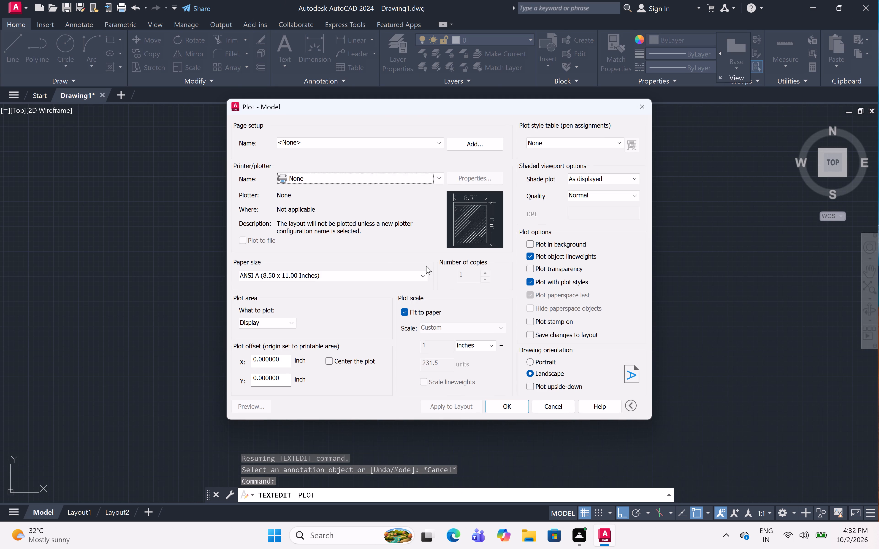
left_click(415, 177)
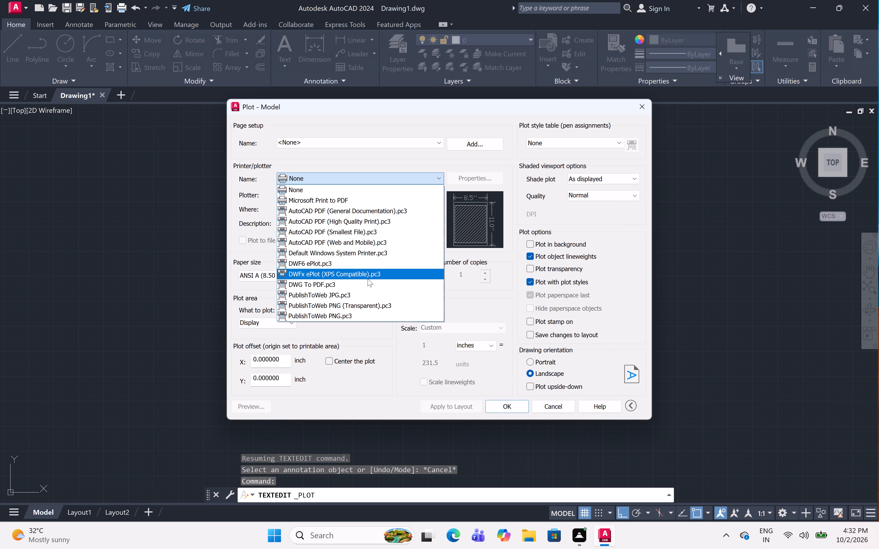
left_click(365, 285)
left_click(379, 276)
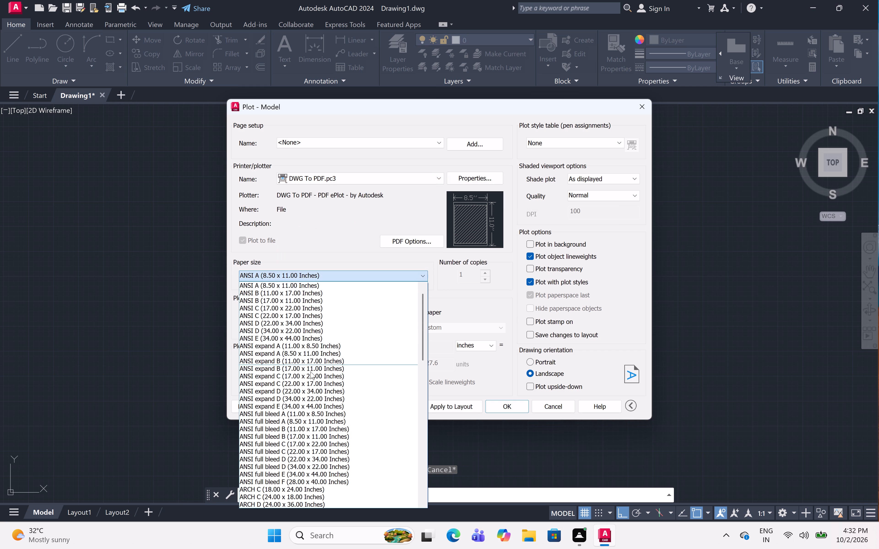
scroll(315, 352, "down", 5)
scroll(315, 352, "up", 1)
scroll(315, 352, "down", 1)
scroll(315, 352, "up", 1)
scroll(315, 352, "down", 1)
scroll(315, 352, "up", 1)
scroll(296, 430, "down", 2)
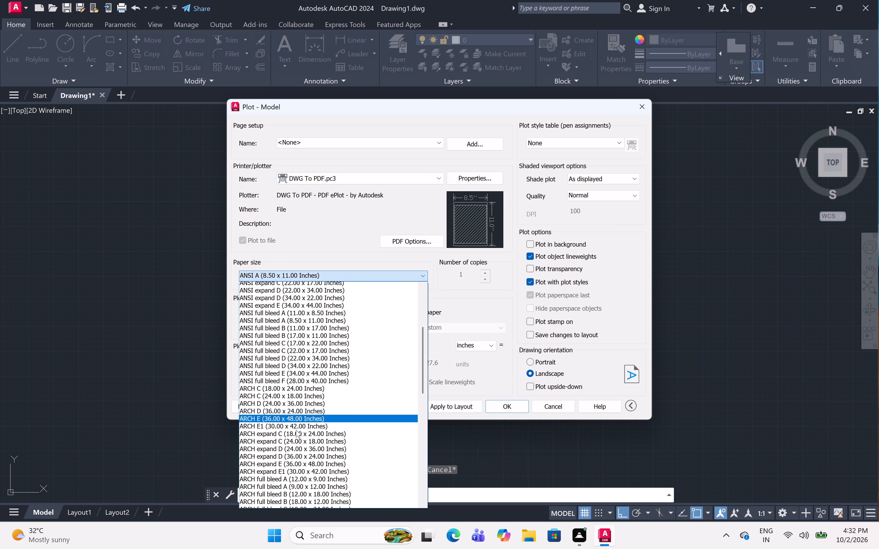
scroll(296, 430, "down", 4)
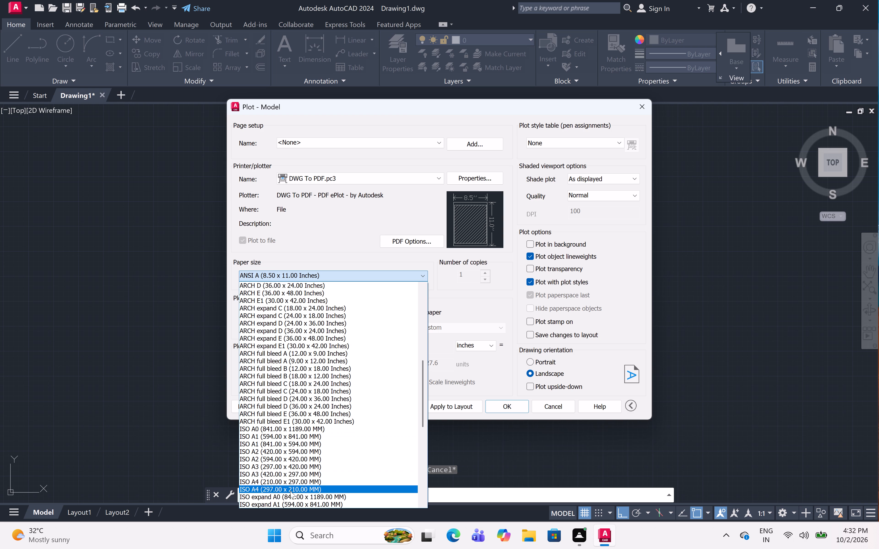
left_click(290, 491)
Set the plot area to a window enclosing the whole plan and both overall dimensions, and centre the plot on the paper.
left_click(291, 320)
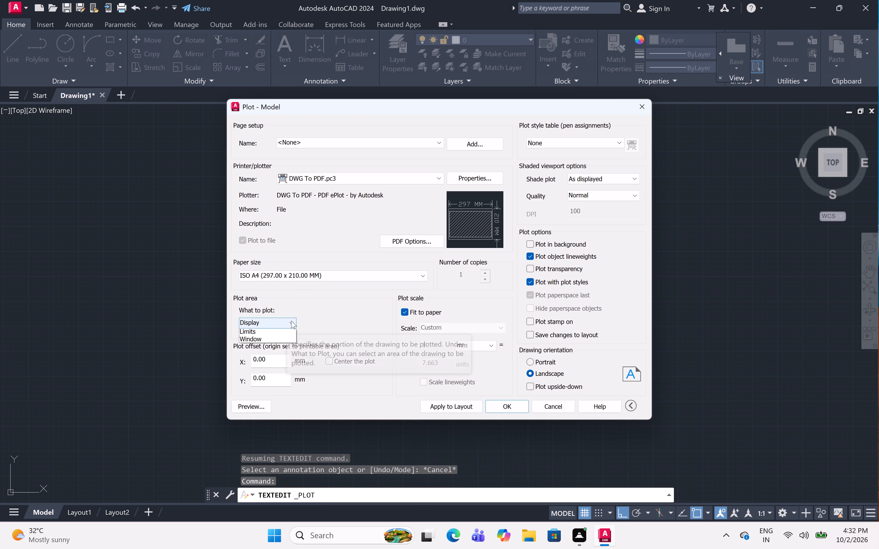
left_click(292, 355)
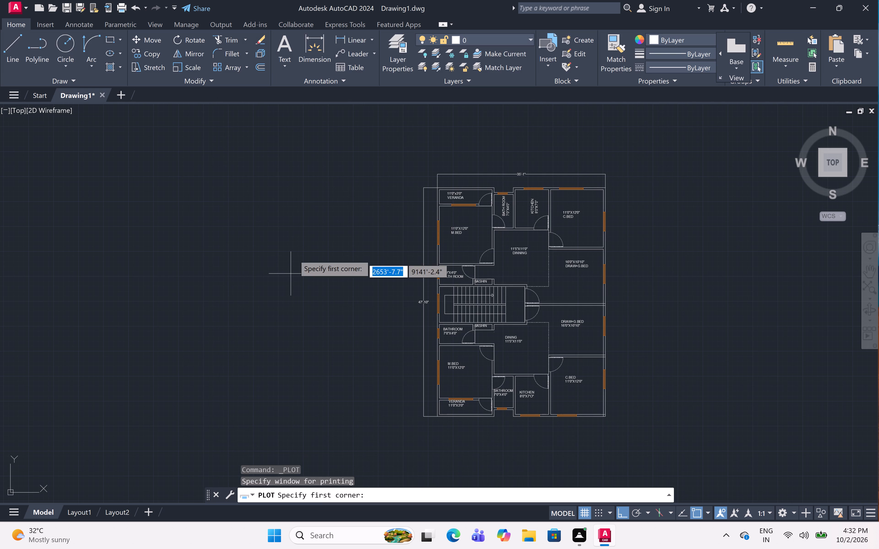
left_click(408, 162)
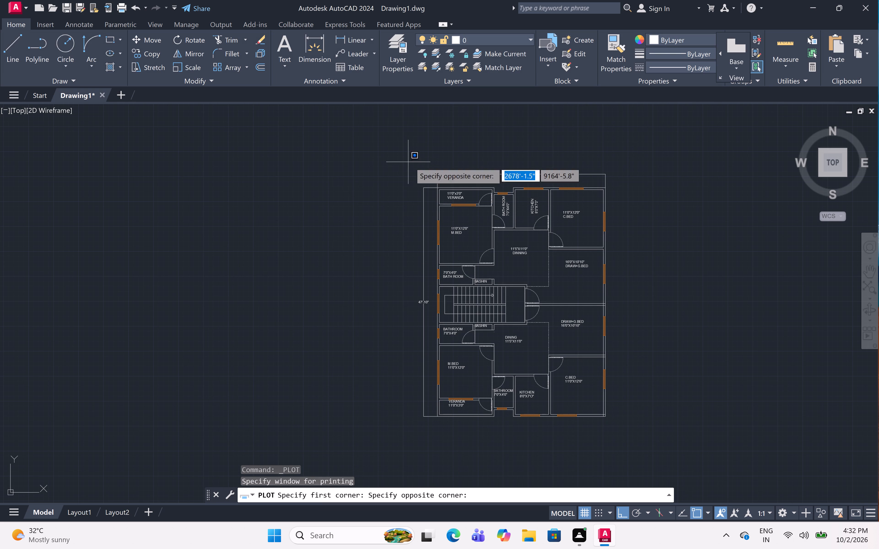
left_click(632, 445)
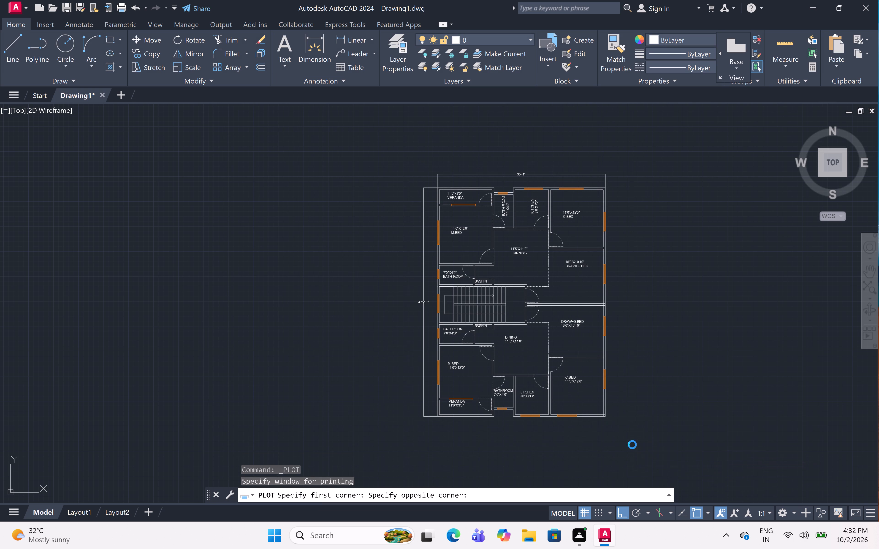
left_click(329, 359)
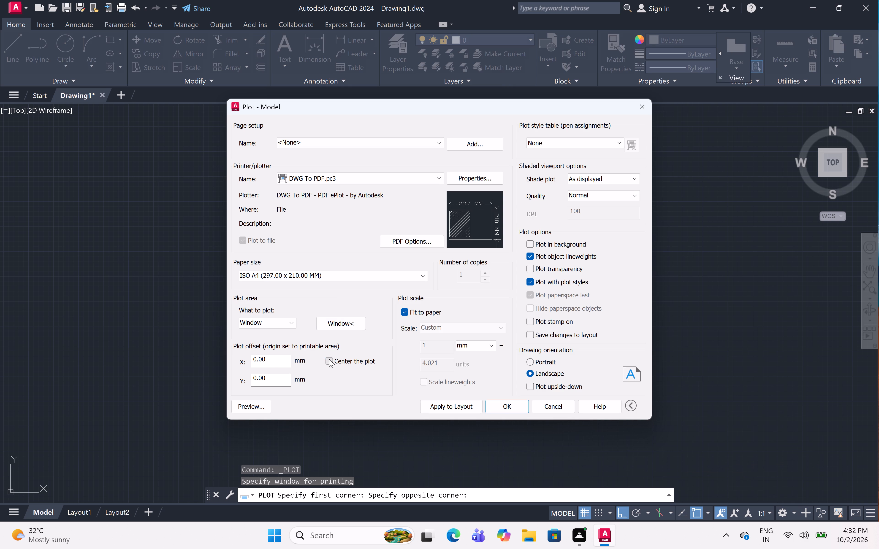
Assign the acad.ctb plot style table to the plot and apply the plot settings to the layout.
left_click(594, 141)
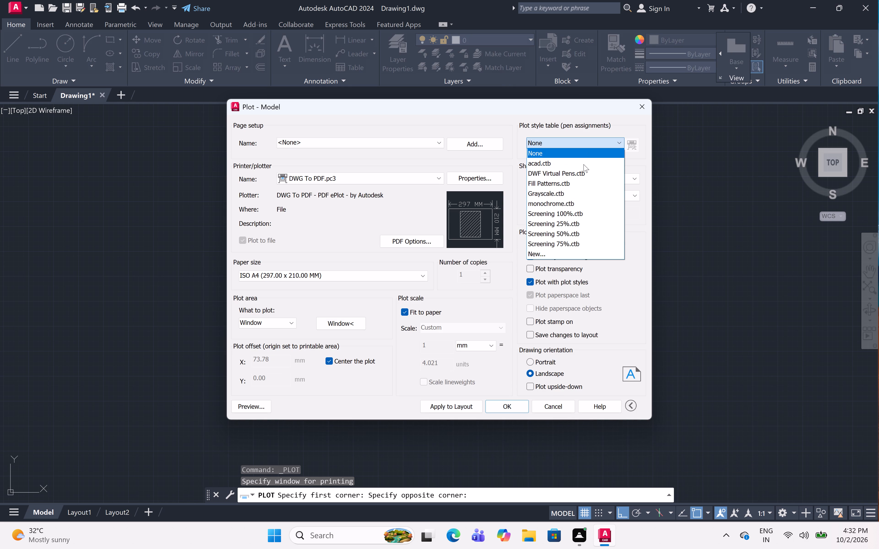
left_click(583, 165)
left_click(449, 293)
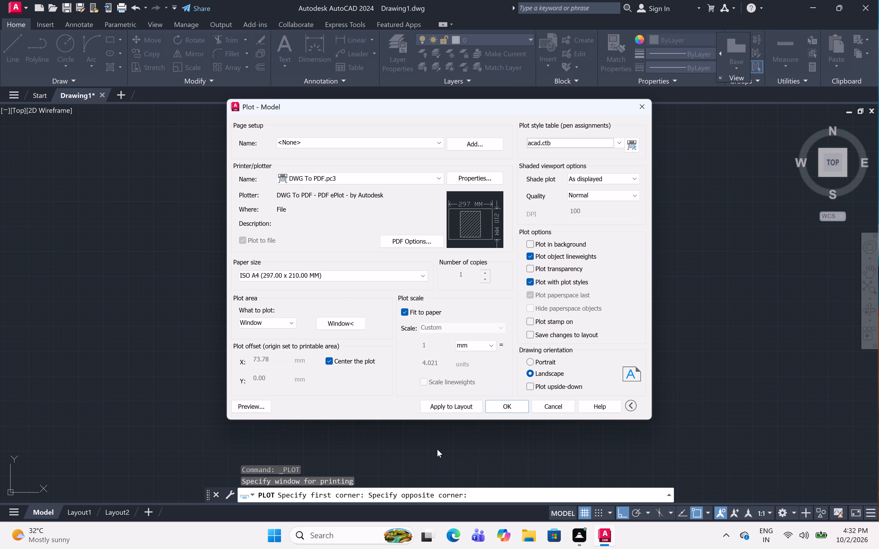
left_click(446, 404)
Preview the plot to check how the plan and its overall dimensions sit on the sheet.
left_click(257, 404)
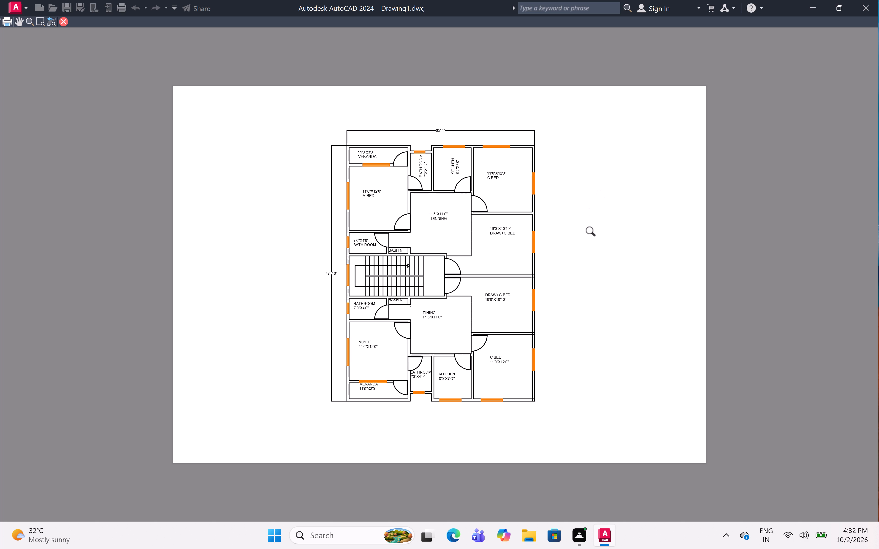
right_click(545, 224)
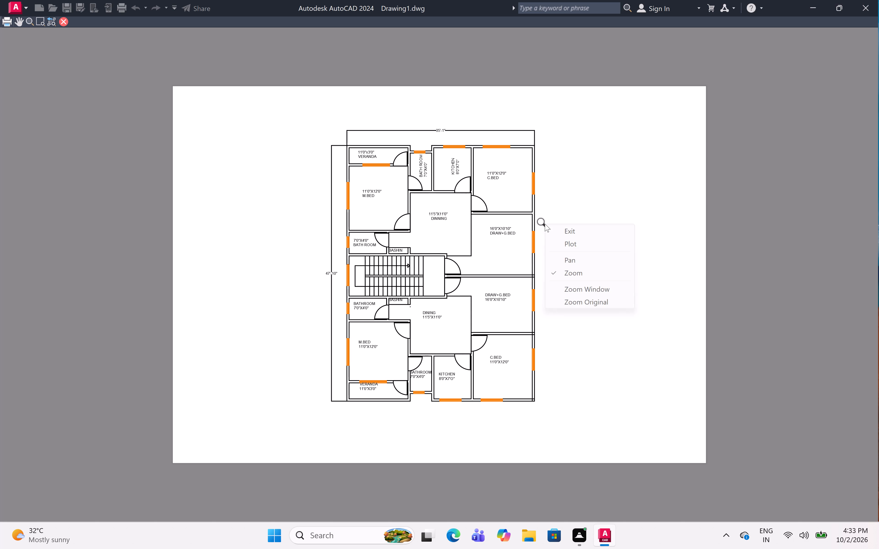
left_click(555, 228)
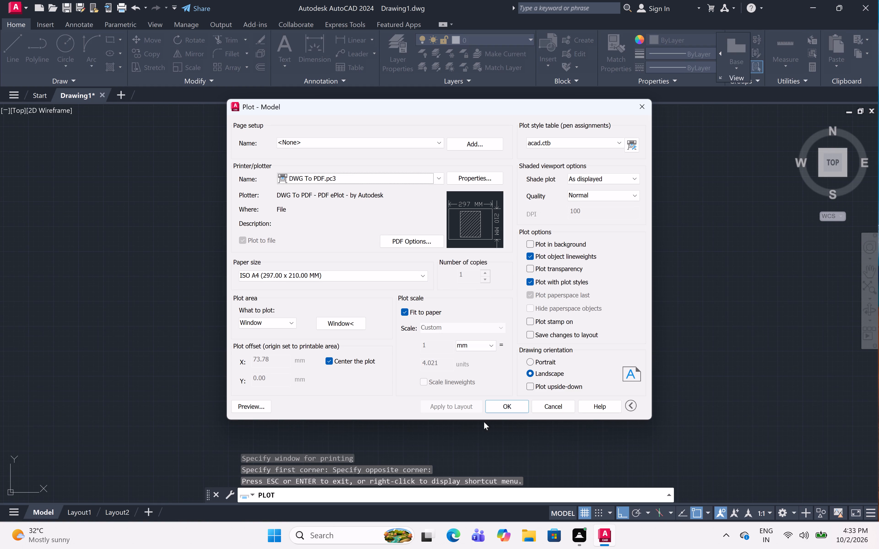
Plot the plan to a PDF named 2-10-26 PLAN (2) in Documents, and close the resulting PDF.
left_click(496, 409)
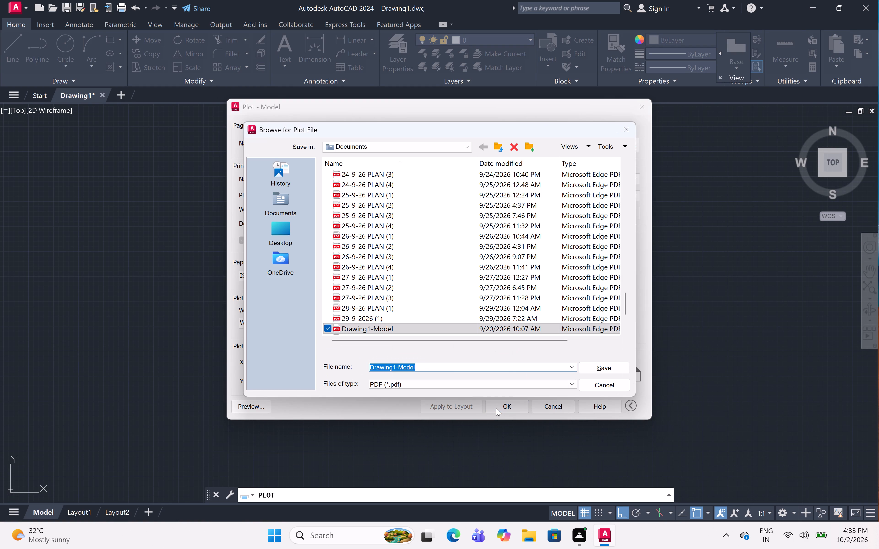
key("BackSpace")
key("1")
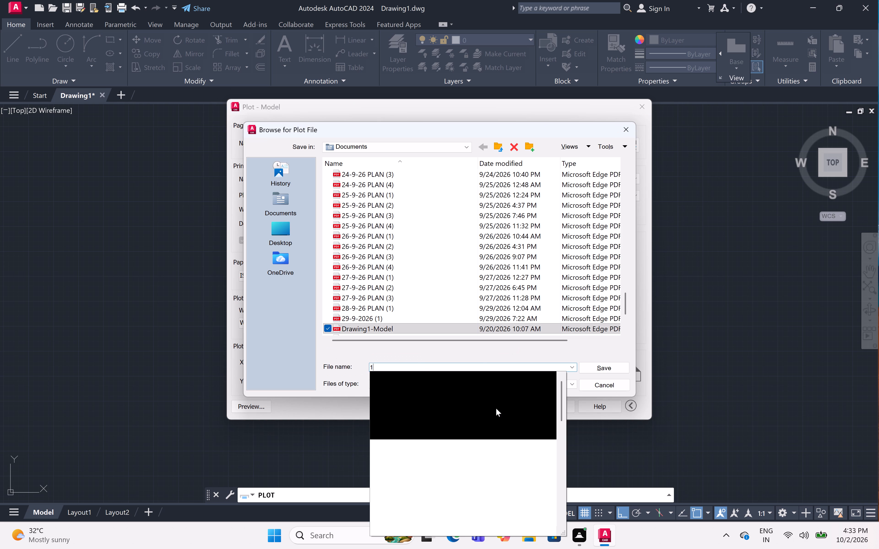
key("BackSpace")
type("2-10-")
key("2")
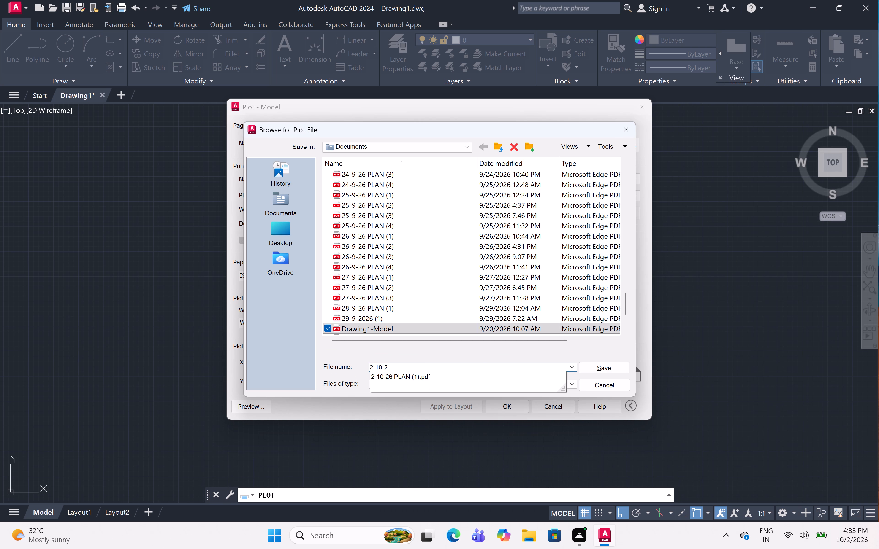
type("6 PLAN")
key("space")
key("shift+Right")
type("(`")
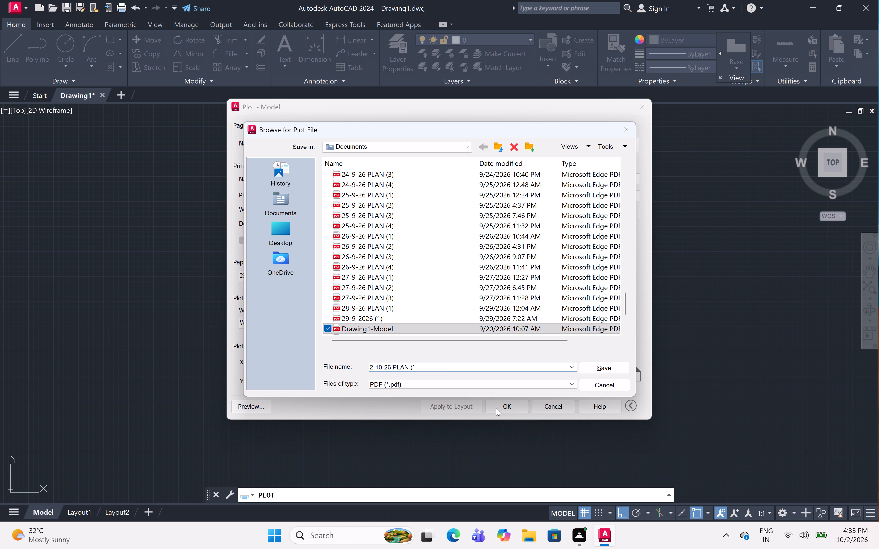
key("BackSpace")
key("2")
key("0")
key("shift+parenright")
key("BackSpace")
key("BackSpace")
key("shift+parenright")
left_click(597, 366)
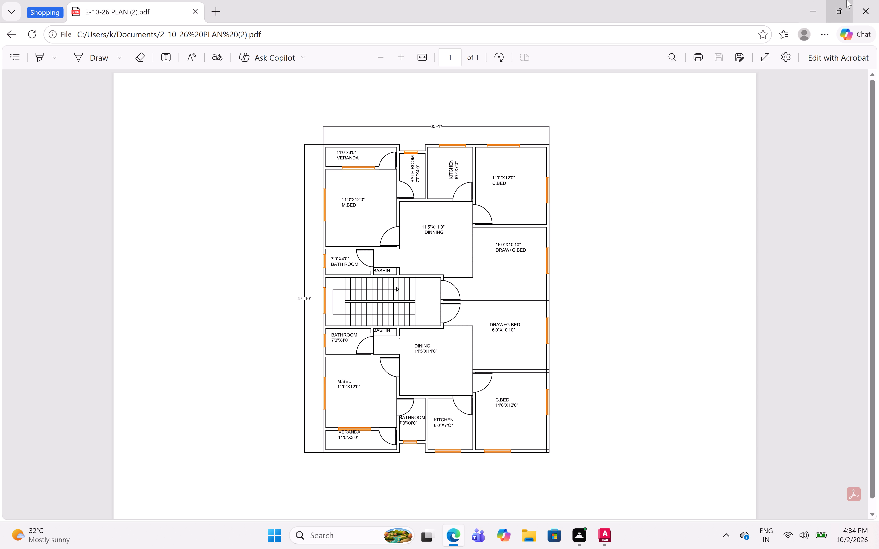
left_click(863, 7)
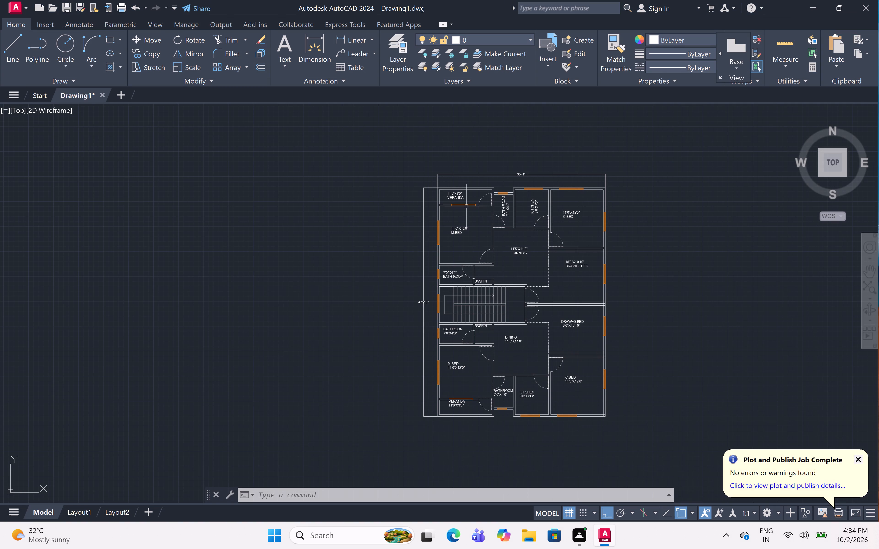
Save the drawing in Documents as 2-10-26 PLAN (2) in AutoCAD 2018 Drawing (*.dwg) format.
left_click(10, 4)
left_click(47, 120)
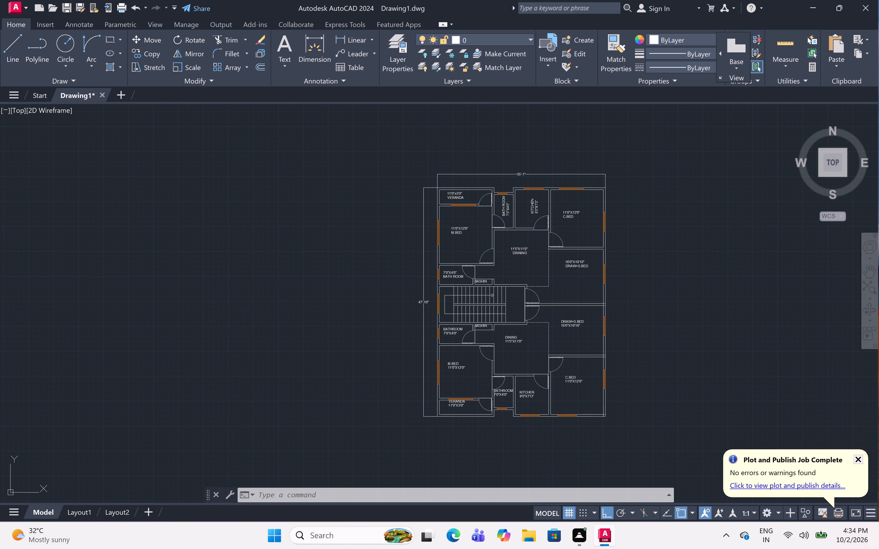
key("BackSpace")
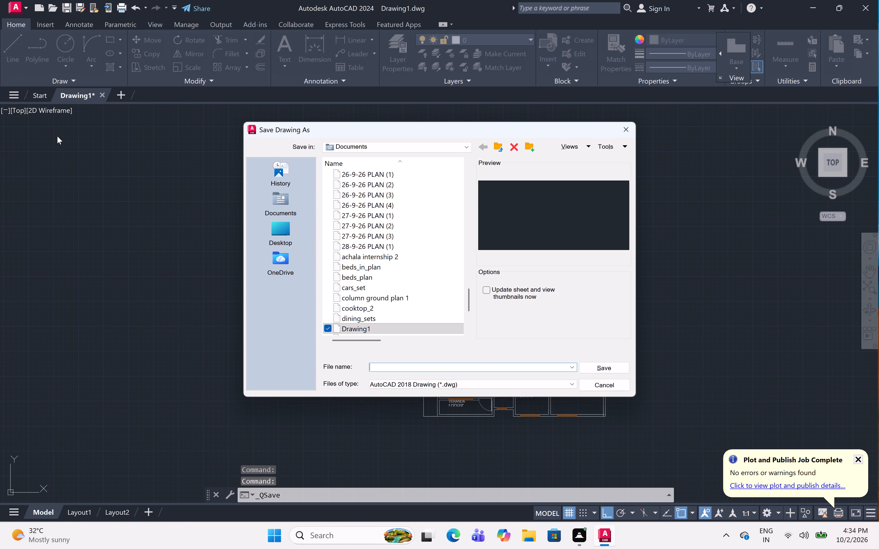
type("2-")
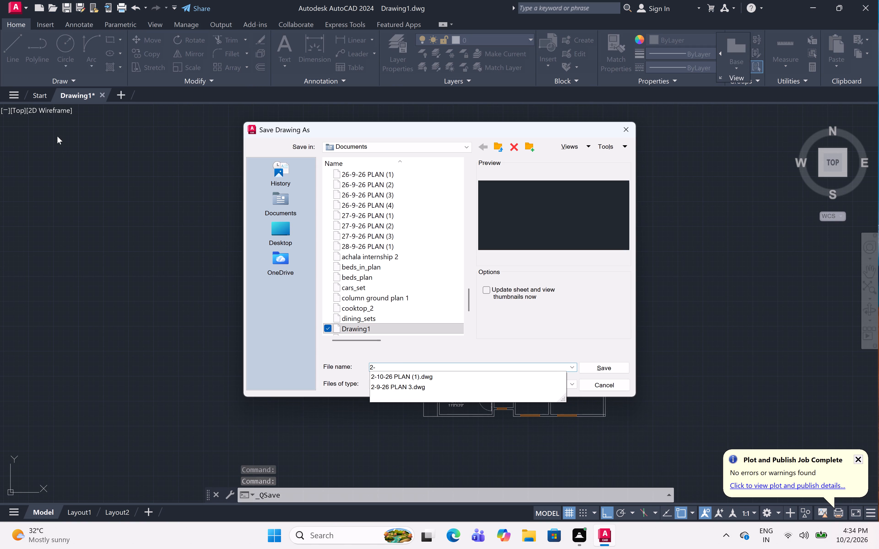
type("20")
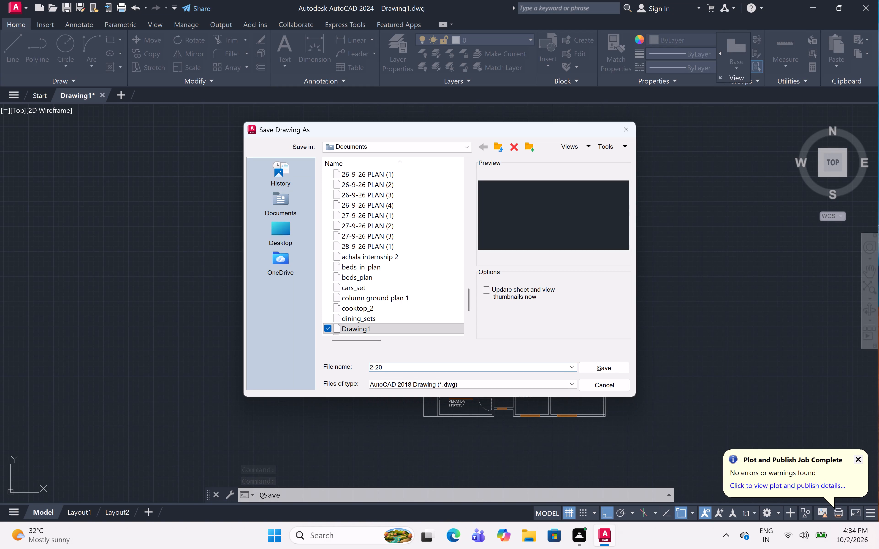
key("BackSpace")
key("BackSpace")
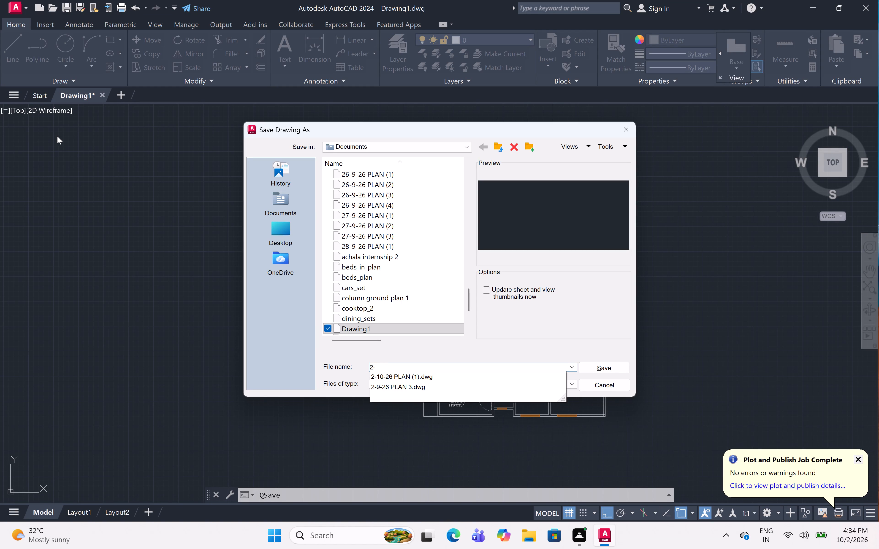
type("10-")
type("26")
key("space")
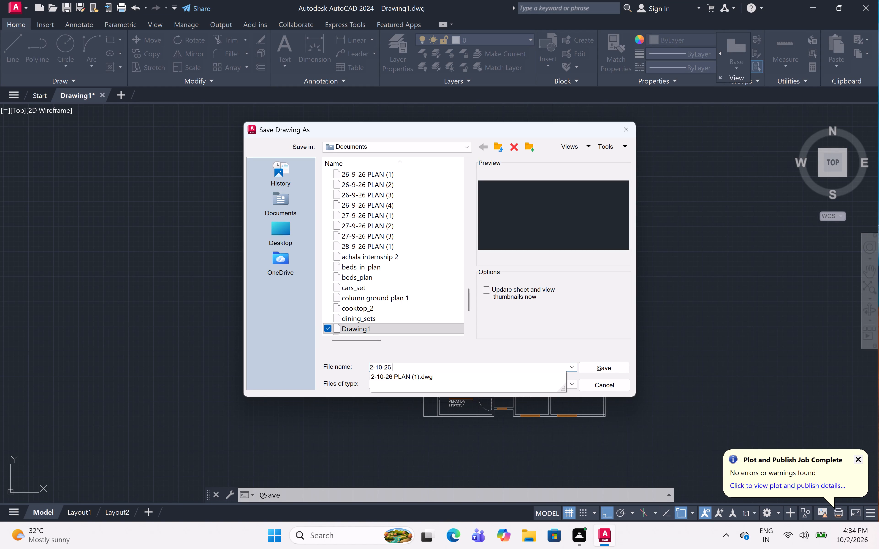
type("PLAN")
key("space")
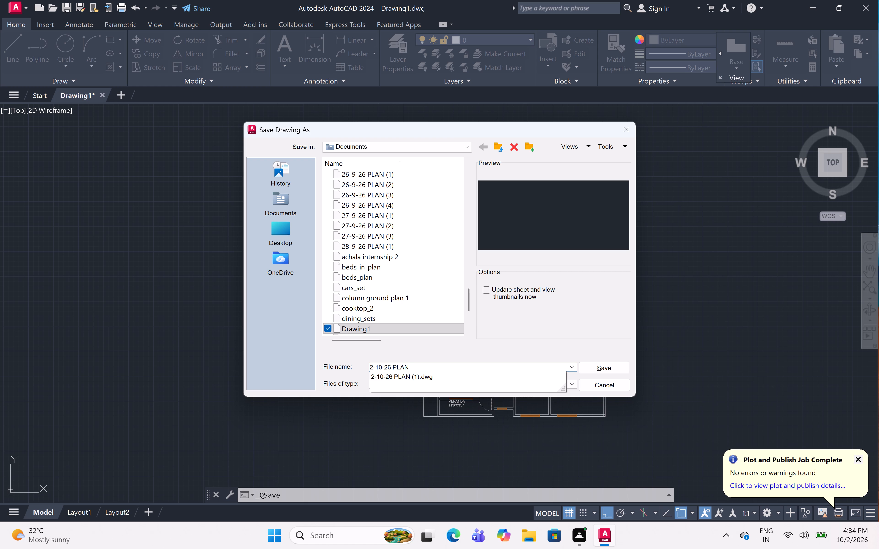
key("shift+parenleft")
key("2")
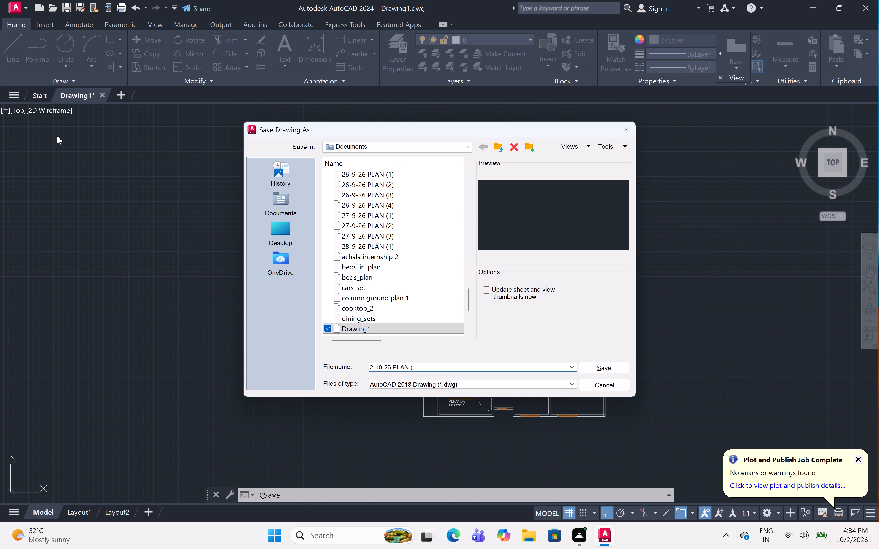
key("shift+parenright")
left_click(590, 366)
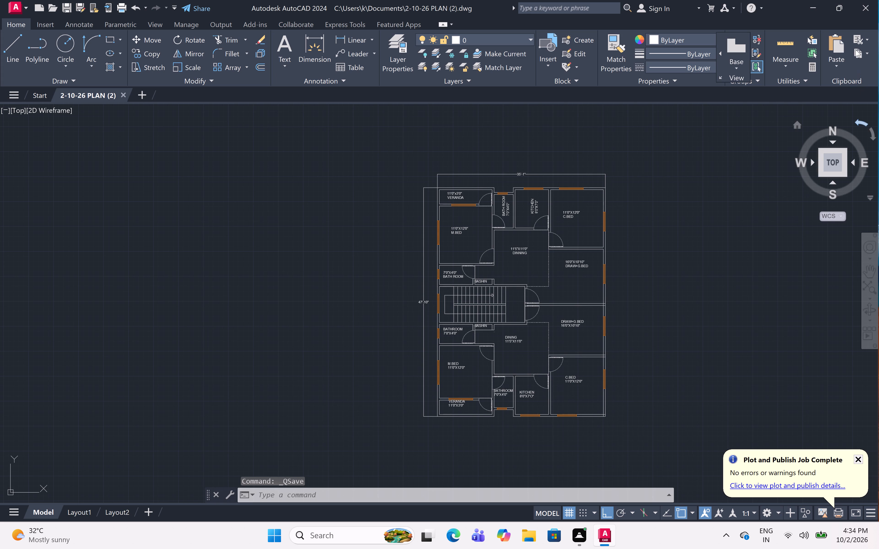
Close AutoCAD.
left_click(865, 5)
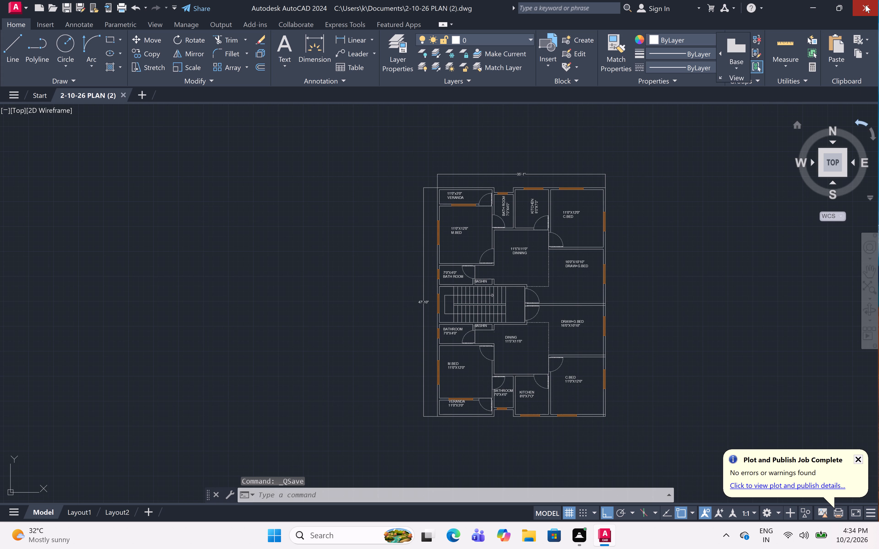